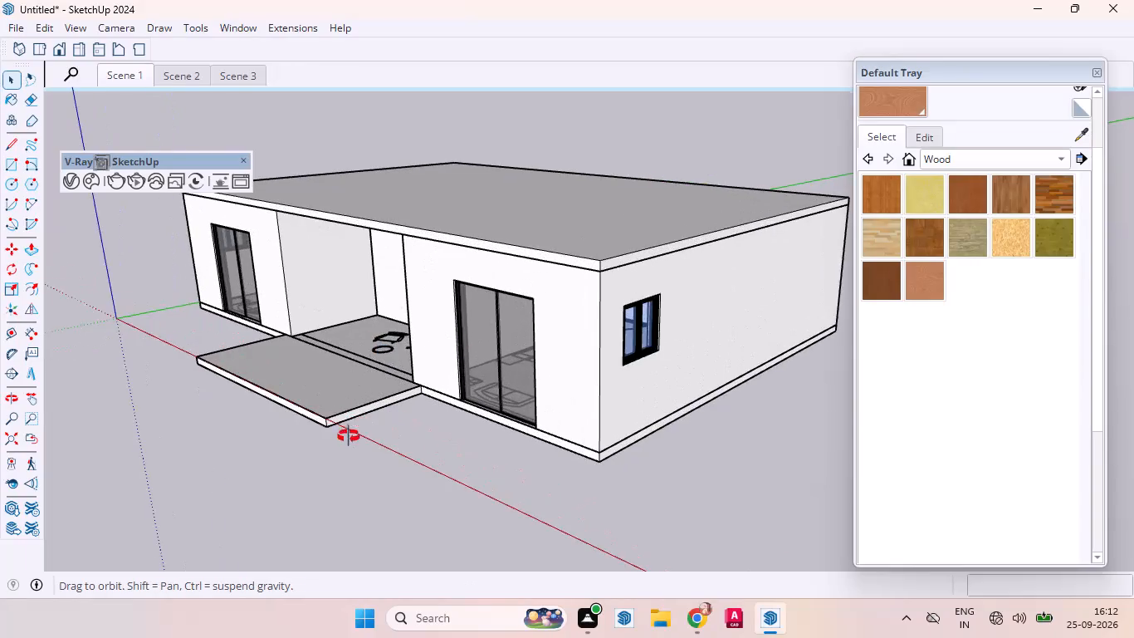
# Turn on the Profile Builder 4 tools with the house's front porch in view.
pyautogui.scroll(1, 571, 169)
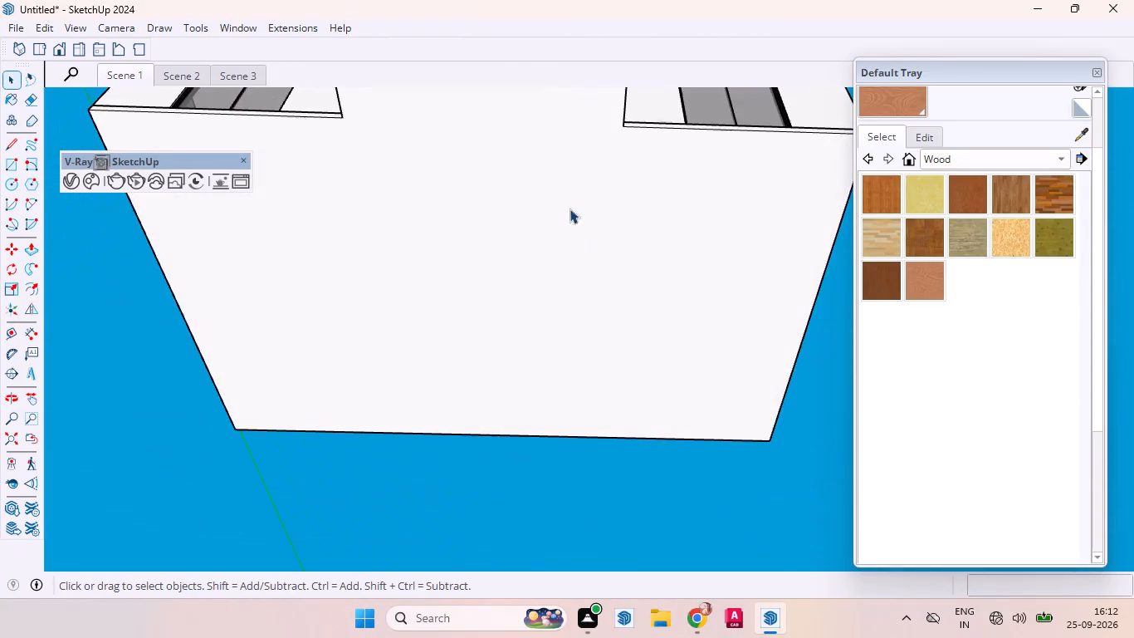
pyautogui.scroll(-15, 574, 317)
pyautogui.scroll(1, 568, 294)
pyautogui.moveTo(567, 294); pyautogui.dragTo(541, 637, button='middle')
pyautogui.scroll(8, 540, 405)
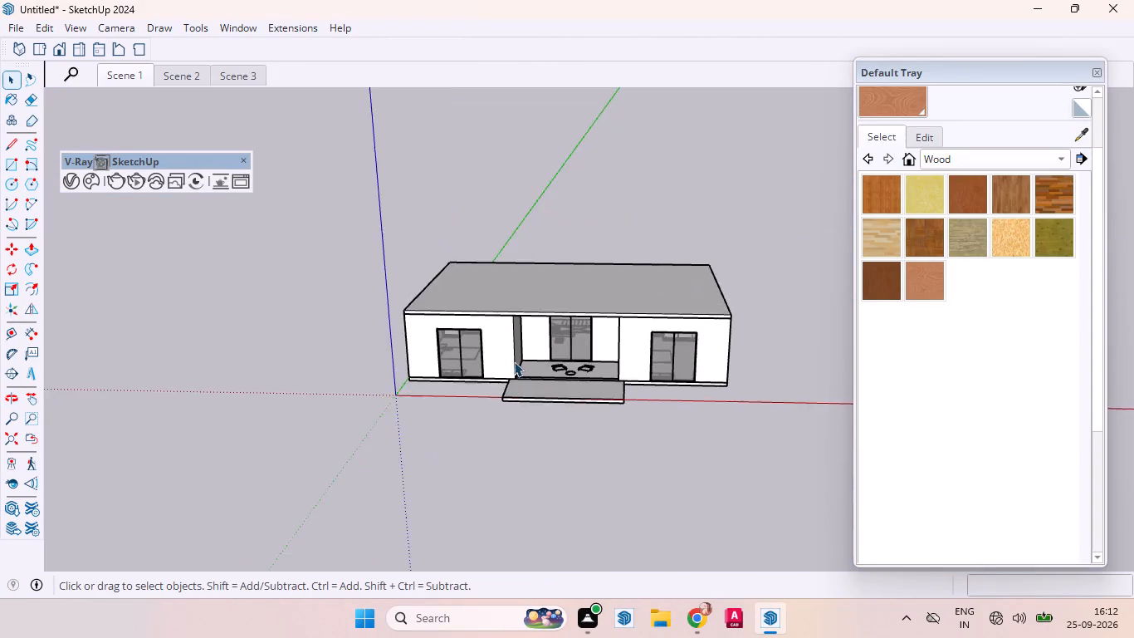
pyautogui.scroll(10, 514, 361)
pyautogui.moveTo(527, 431); pyautogui.dragTo(543, 599, button='middle')
pyautogui.scroll(-12, 453, 422)
pyautogui.scroll(5, 574, 454)
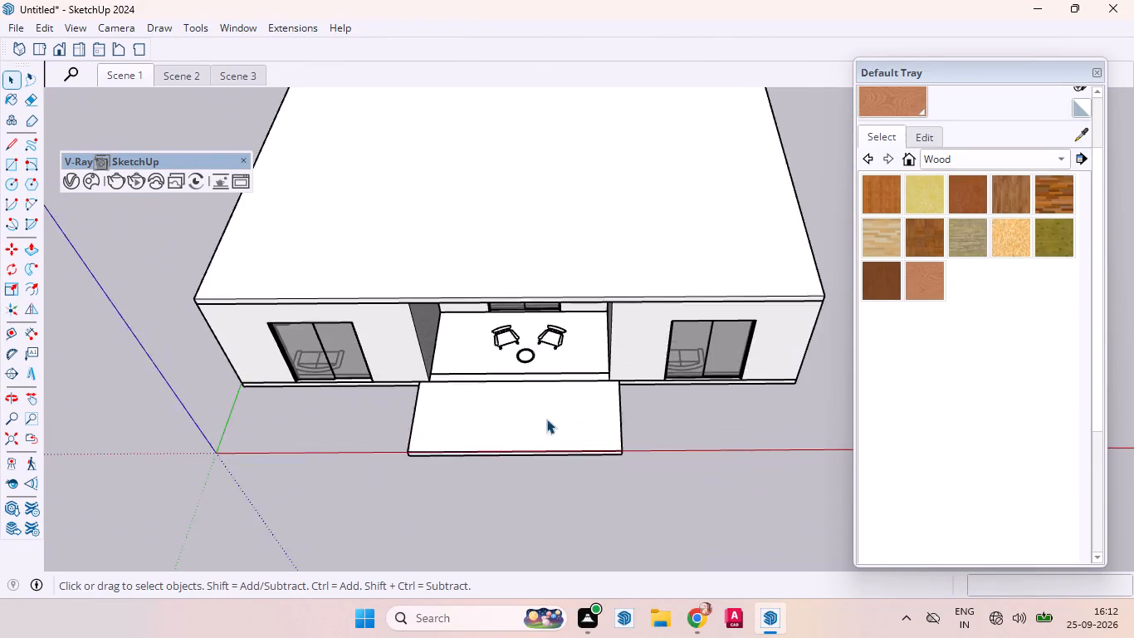
pyautogui.scroll(6, 546, 419)
pyautogui.rightClick(384, 51)
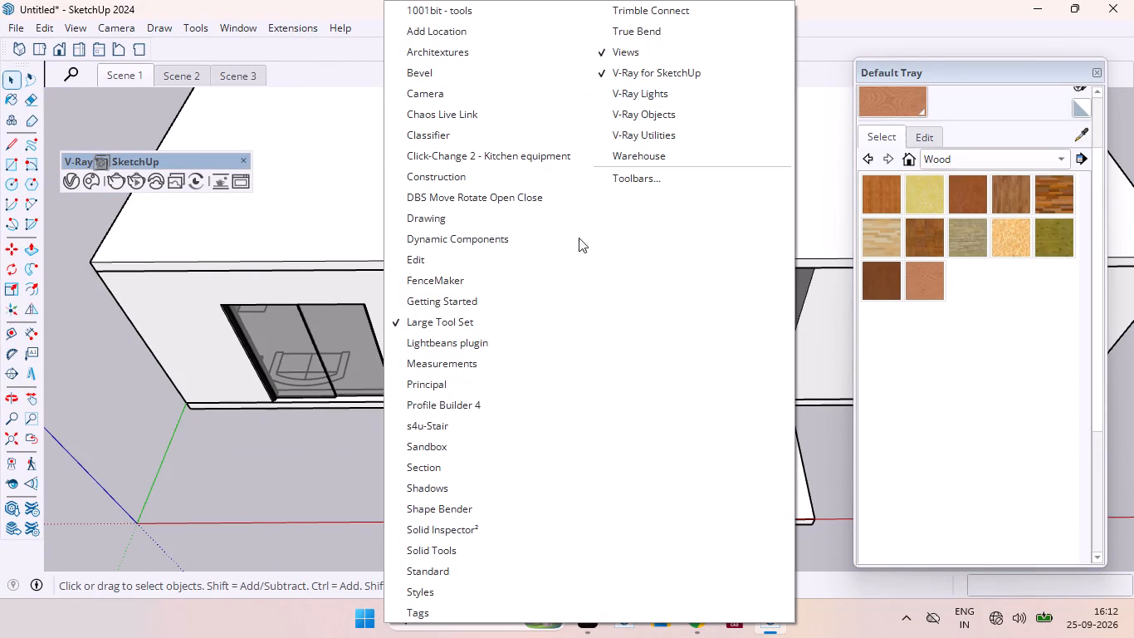
pyautogui.click(438, 406)
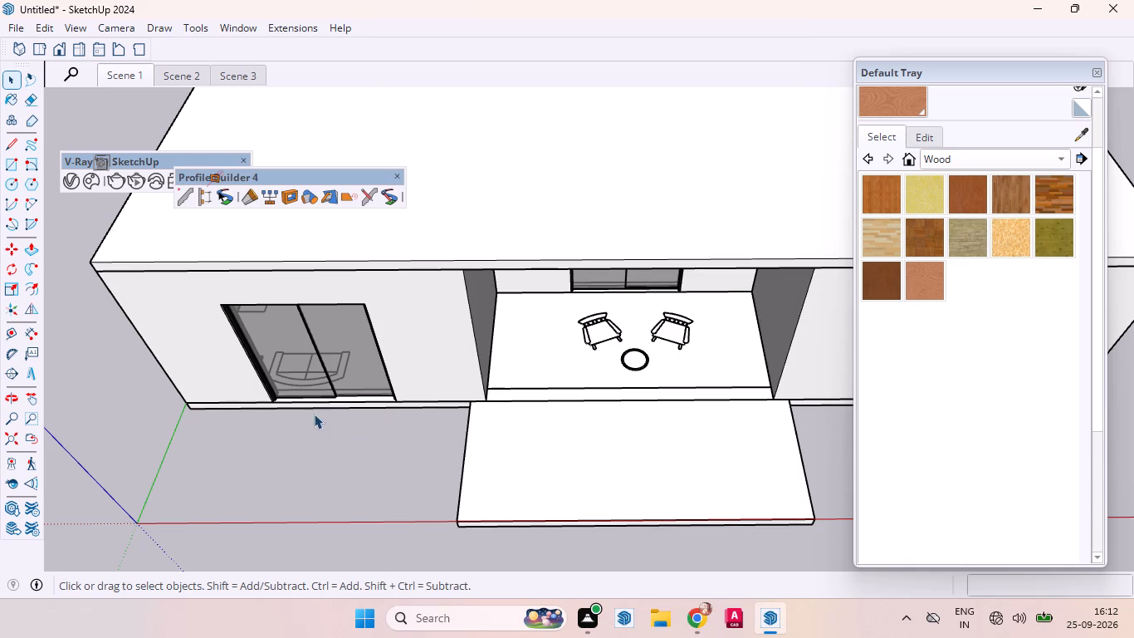
pyautogui.doubleClick(294, 470)
# Load the Simple Glass Railing assembly from Profile Builder's Assembly Examples library.
pyautogui.click(198, 204)
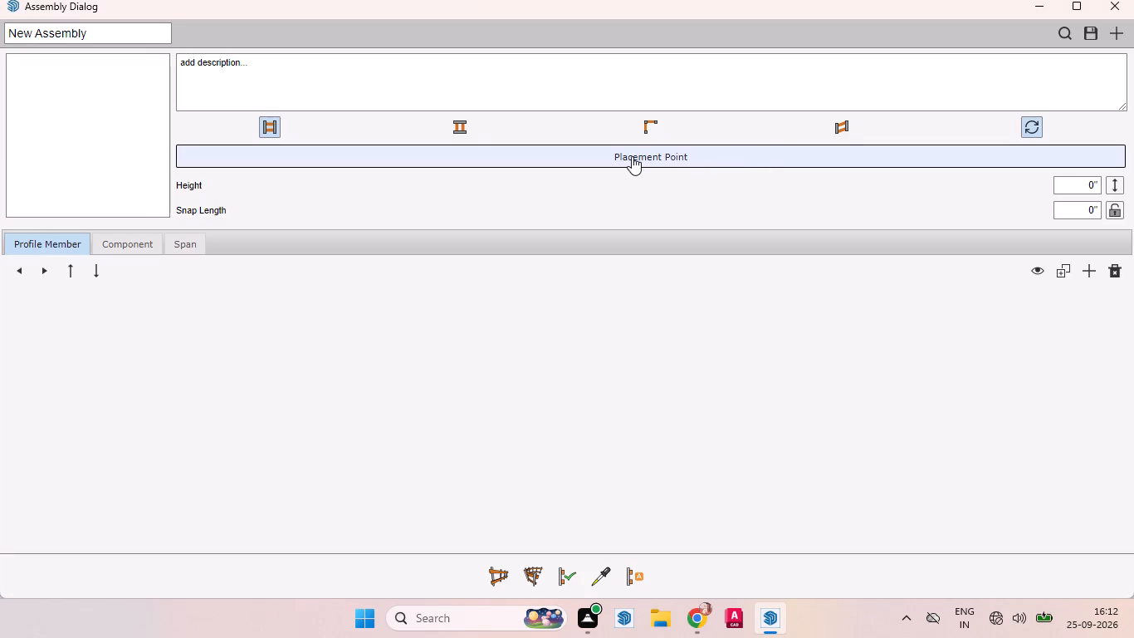
pyautogui.click(1068, 43)
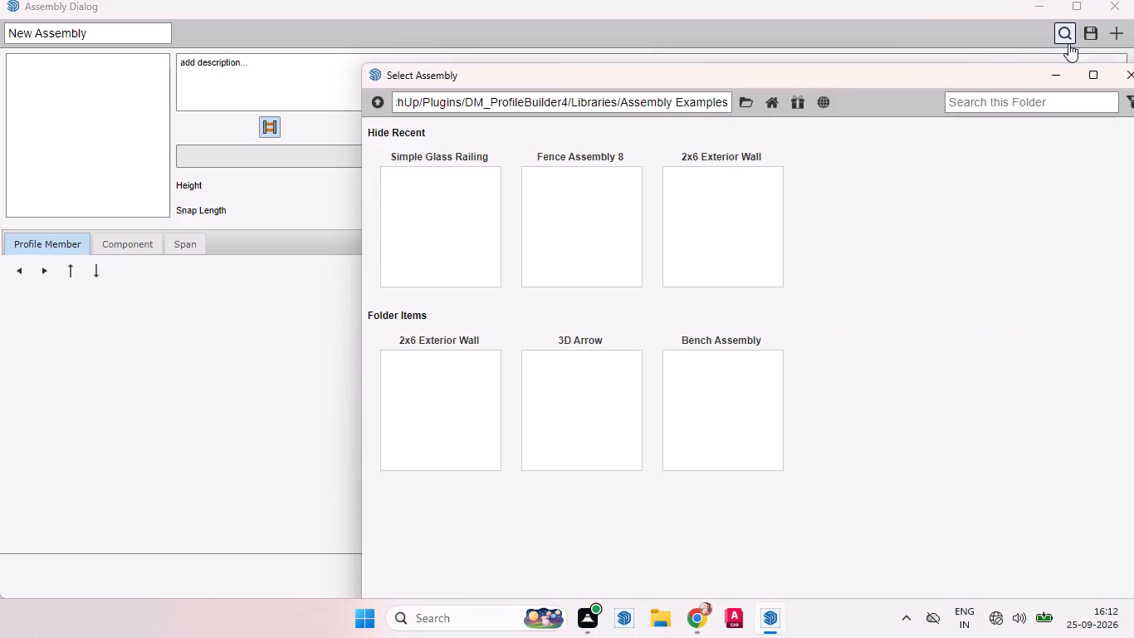
pyautogui.click(425, 209)
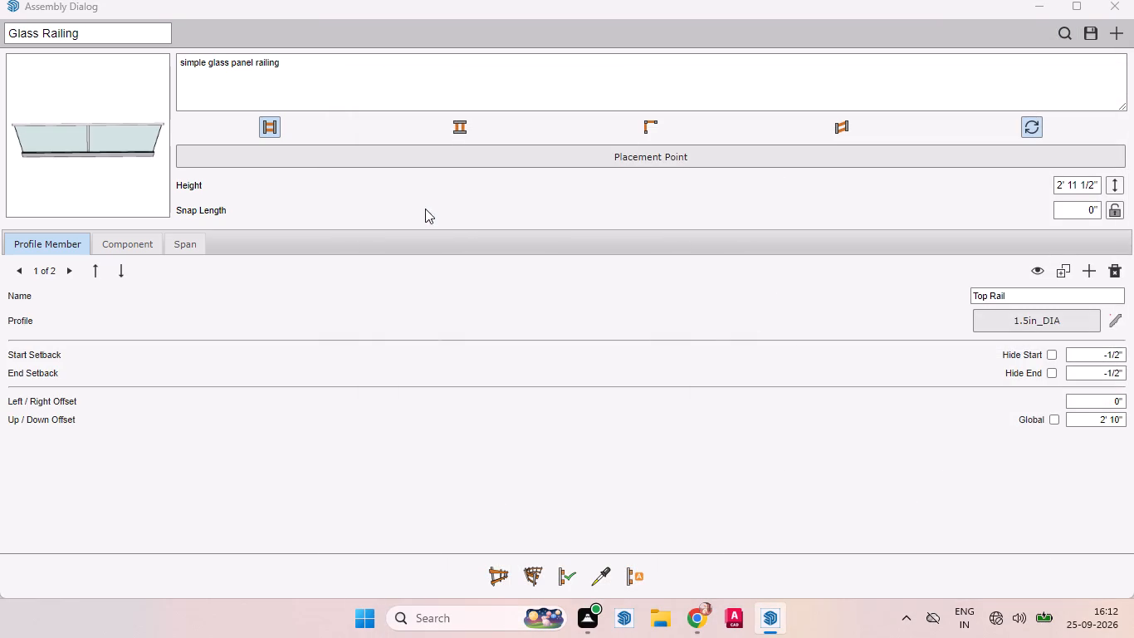
# Build the glass railing assembly along the porch's front edge, about 14' long, from one side wall to the other.
pyautogui.click(494, 568)
pyautogui.click(1057, 16)
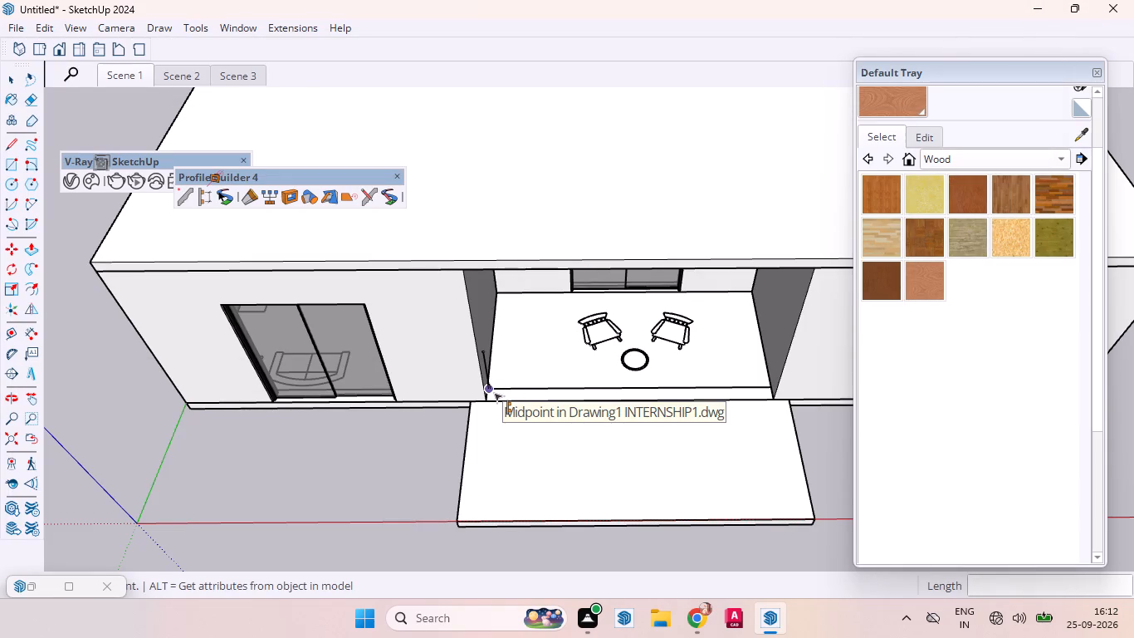
pyautogui.scroll(-4, 494, 394)
pyautogui.scroll(8, 497, 411)
pyautogui.scroll(-2, 497, 390)
pyautogui.scroll(7, 497, 389)
pyautogui.scroll(-1, 496, 372)
pyautogui.scroll(2, 496, 372)
pyautogui.scroll(-1, 494, 371)
pyautogui.scroll(13, 493, 371)
pyautogui.click(407, 400)
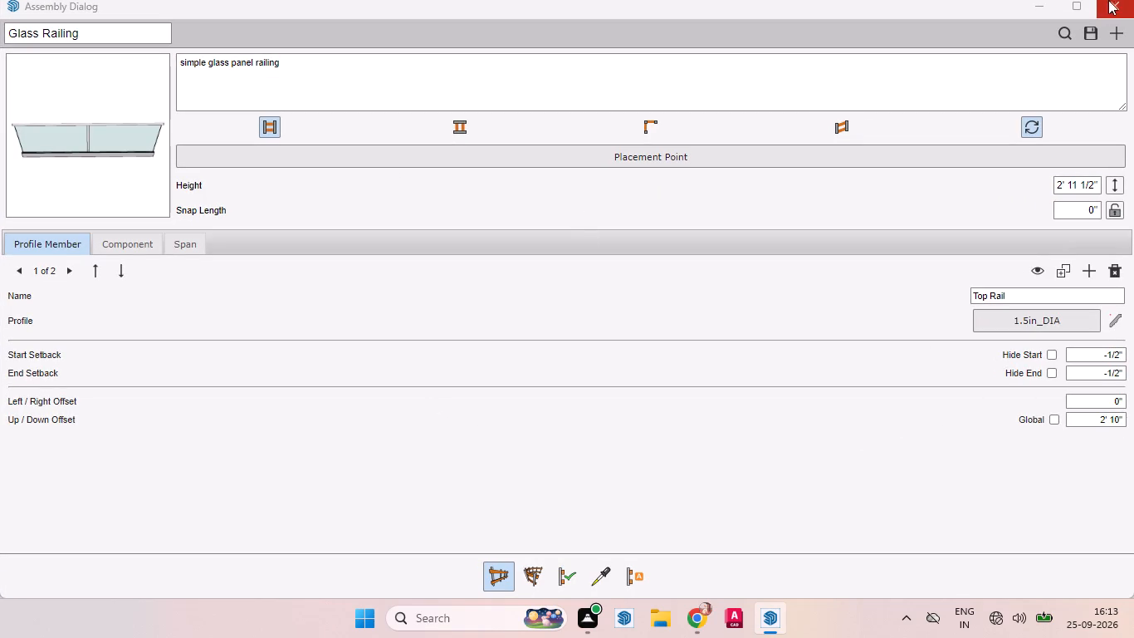
pyautogui.click(1031, 16)
pyautogui.scroll(-6, 595, 353)
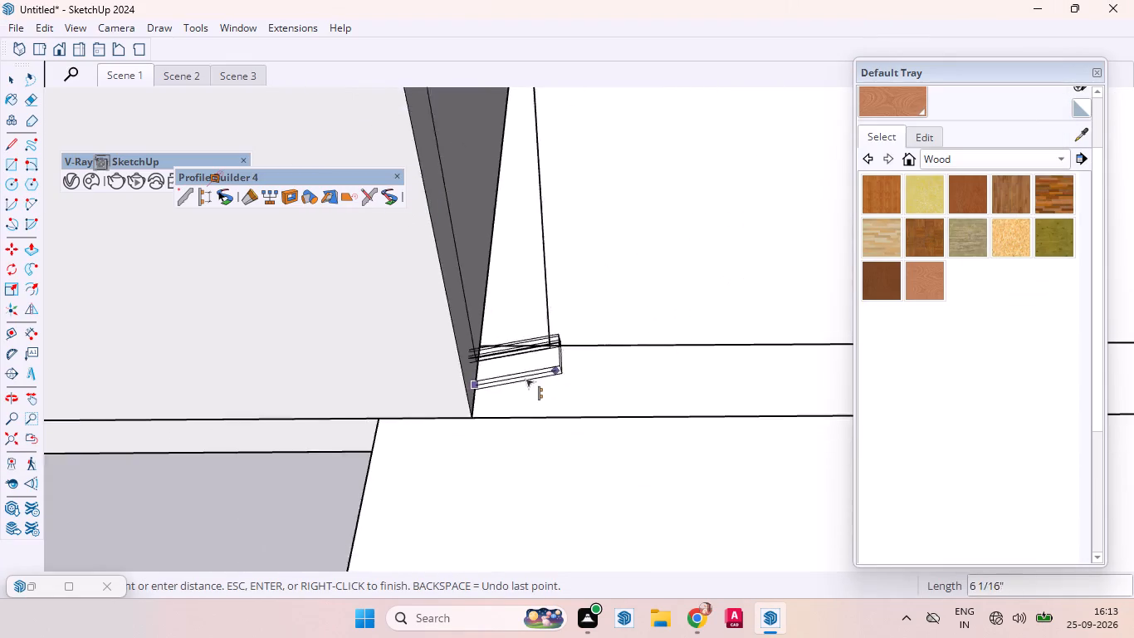
pyautogui.scroll(-6, 525, 379)
pyautogui.scroll(1, 521, 382)
pyautogui.scroll(-15, 521, 382)
pyautogui.scroll(2, 520, 382)
pyautogui.scroll(-7, 520, 382)
pyautogui.scroll(8, 651, 356)
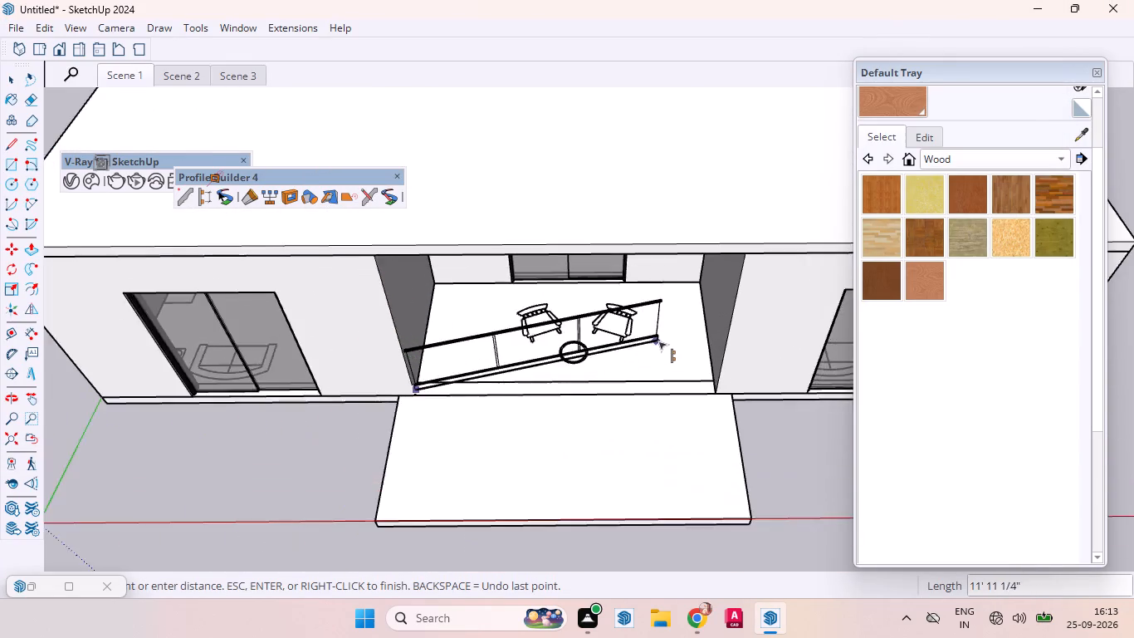
pyautogui.scroll(4, 658, 341)
pyautogui.scroll(-1, 747, 407)
pyautogui.scroll(6, 747, 407)
pyautogui.scroll(-2, 746, 407)
pyautogui.scroll(1, 745, 406)
pyautogui.scroll(-2, 744, 404)
pyautogui.scroll(5, 723, 402)
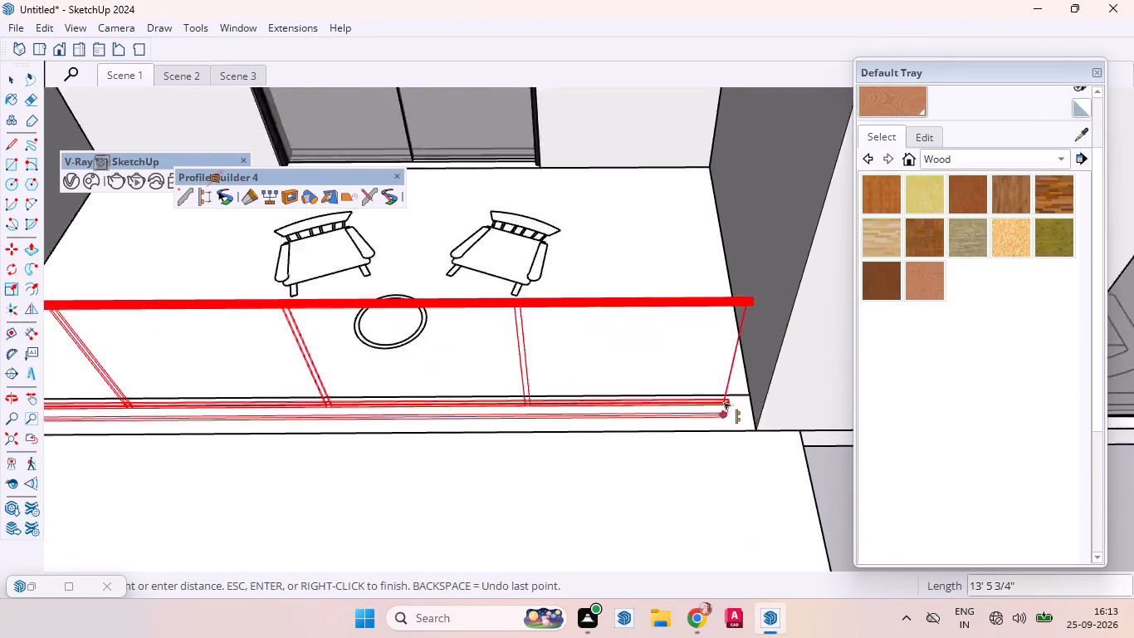
pyautogui.scroll(1, 723, 402)
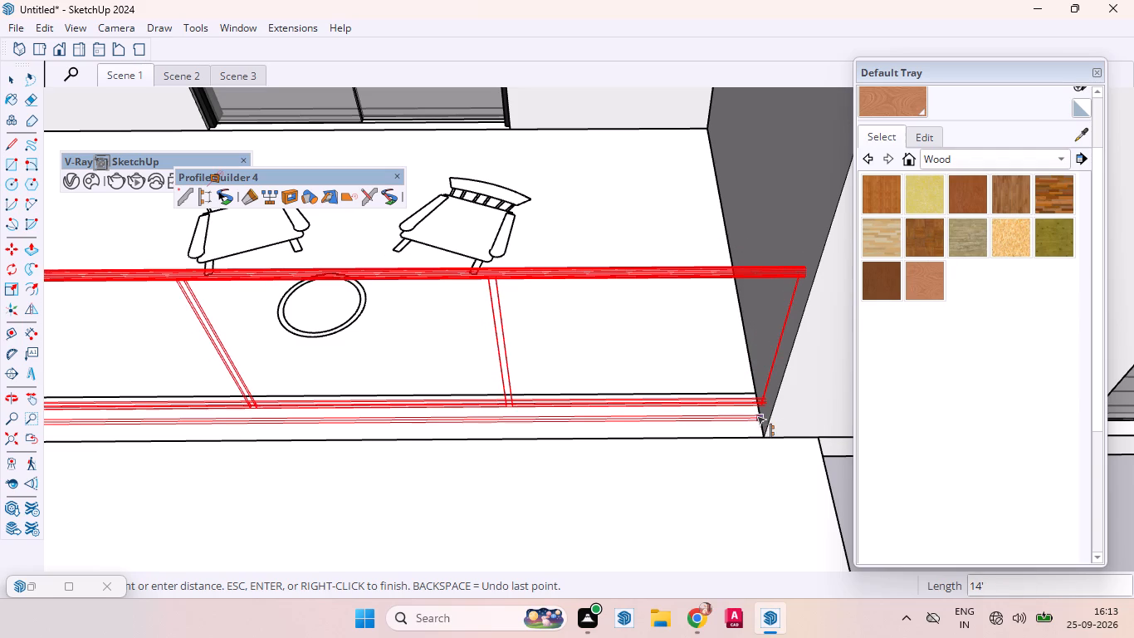
pyautogui.click(757, 416)
pyautogui.press('space')
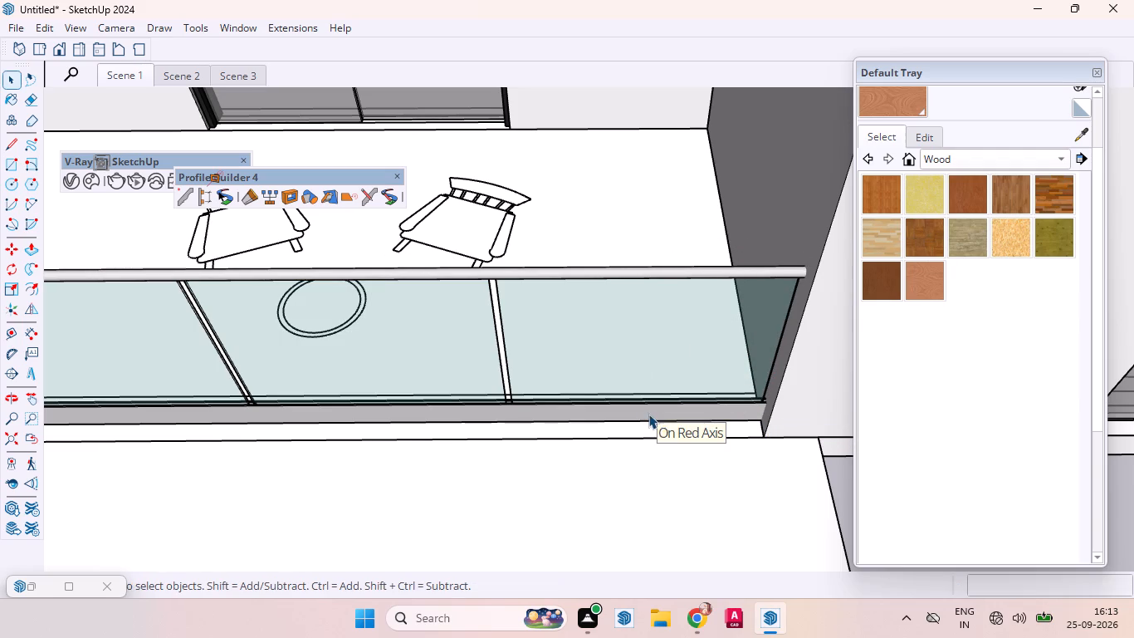
# Examine the glass railing and the front platform from several angles.
pyautogui.scroll(-17, 490, 279)
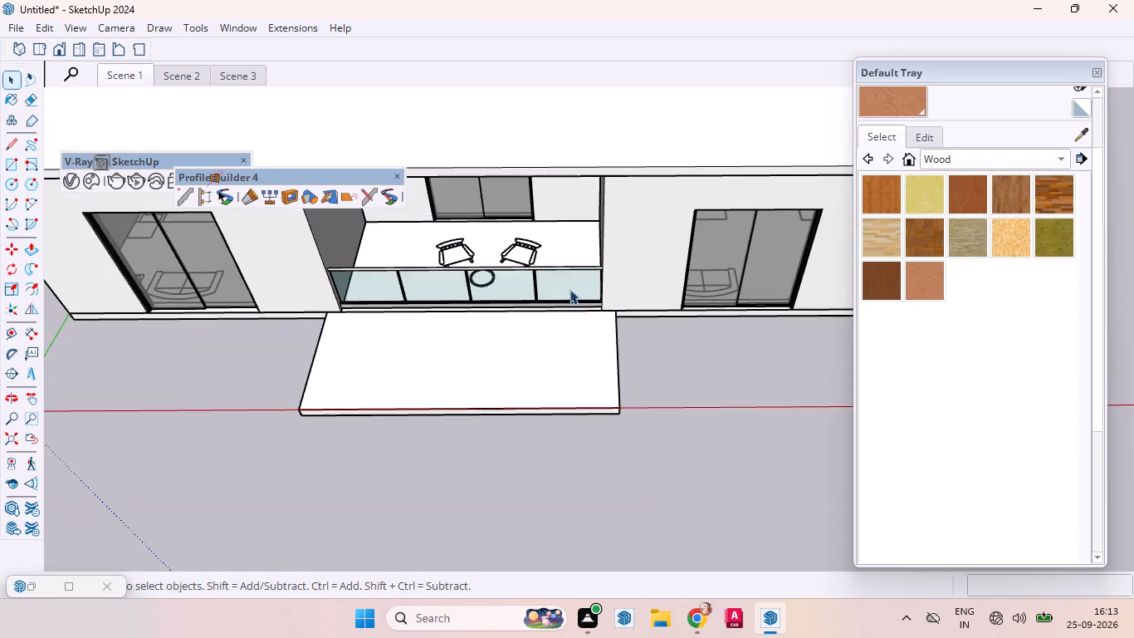
pyautogui.moveTo(496, 349); pyautogui.dragTo(545, 412, button='middle')
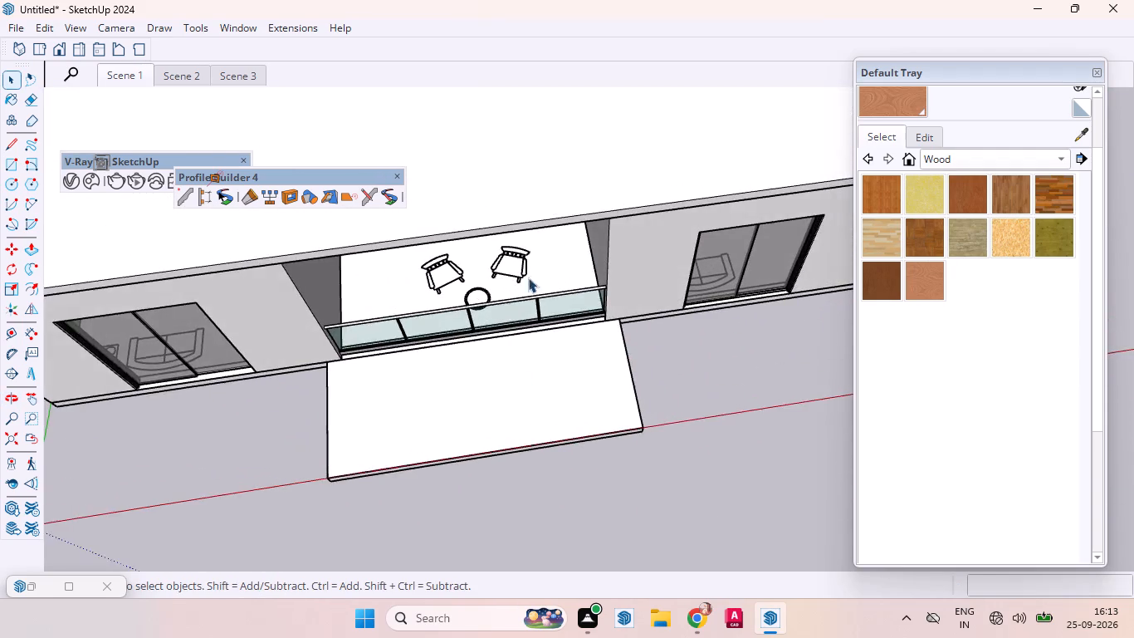
pyautogui.scroll(-5, 533, 268)
pyautogui.scroll(6, 507, 299)
pyautogui.scroll(-1, 491, 278)
pyautogui.scroll(3, 491, 278)
pyautogui.scroll(-1, 490, 281)
pyautogui.scroll(3, 490, 281)
pyautogui.moveTo(465, 306); pyautogui.dragTo(565, 141, button='middle')
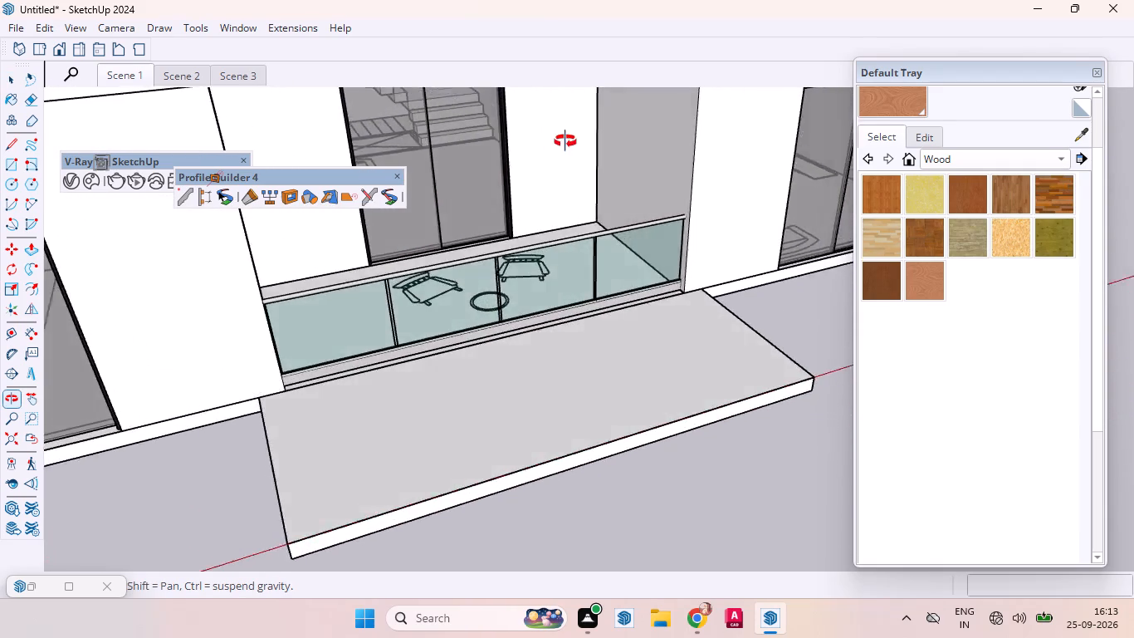
pyautogui.moveTo(565, 141); pyautogui.dragTo(452, 236, button='middle')
pyautogui.scroll(-3, 464, 194)
pyautogui.scroll(1, 491, 194)
pyautogui.scroll(-4, 503, 194)
pyautogui.scroll(10, 541, 217)
pyautogui.moveTo(299, 367); pyautogui.dragTo(305, 360, button='middle')
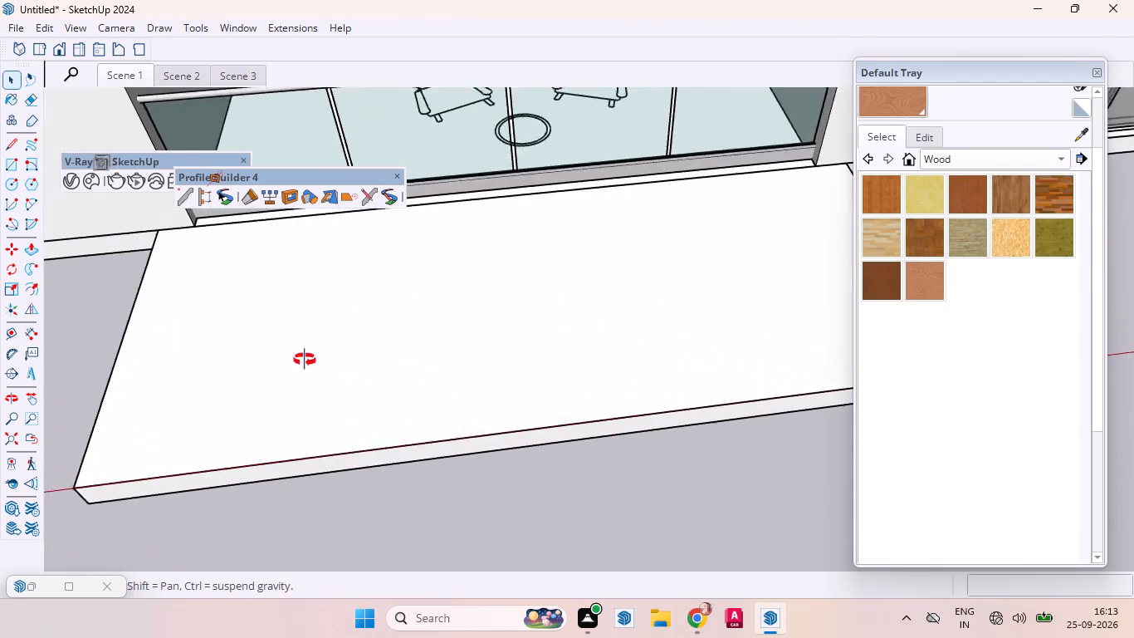
pyautogui.moveTo(305, 360); pyautogui.dragTo(369, 458, button='middle')
pyautogui.scroll(-3, 547, 361)
pyautogui.scroll(1, 547, 361)
pyautogui.scroll(-1, 547, 361)
pyautogui.scroll(1, 536, 349)
pyautogui.scroll(-9, 536, 349)
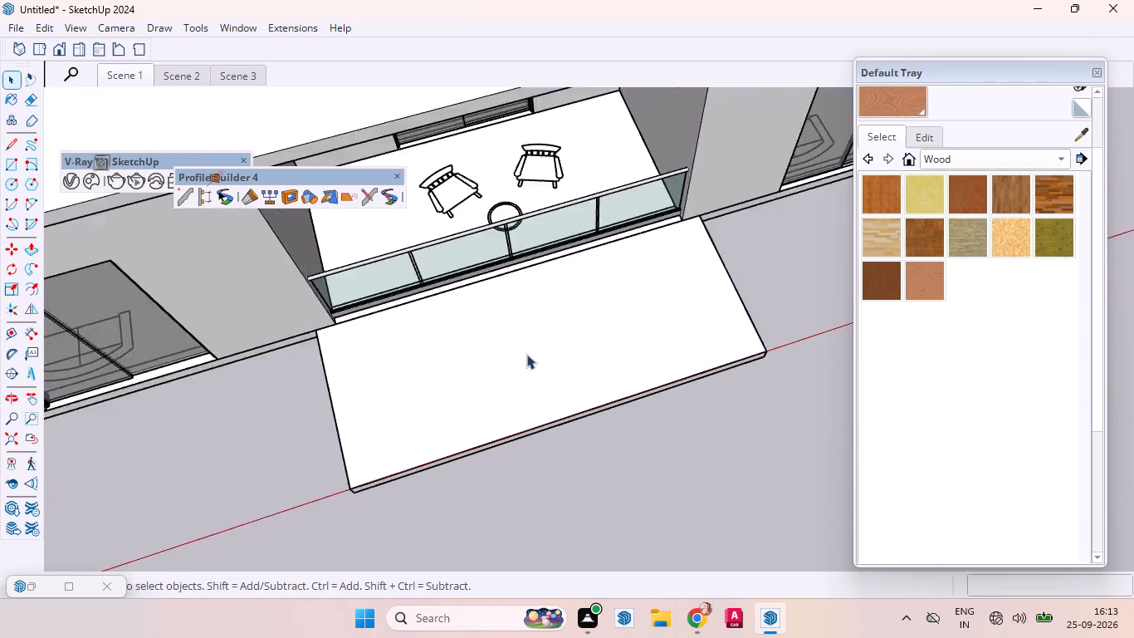
pyautogui.scroll(-12, 526, 354)
# Switch to the saved Scene 1 view and look over the wardrobes.
pyautogui.click(127, 75)
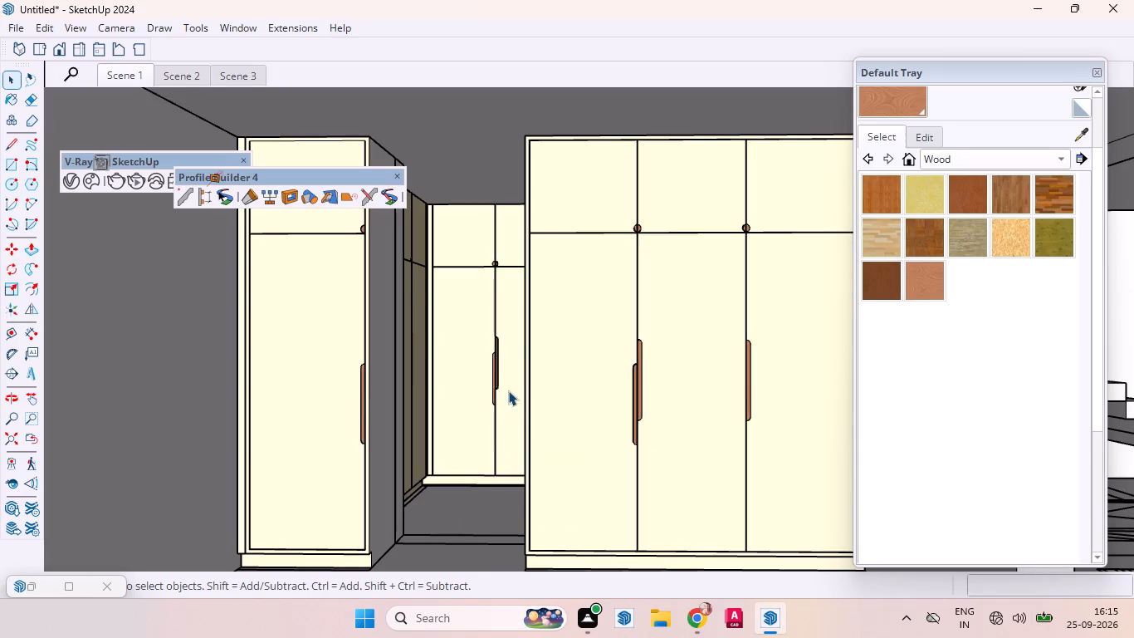
pyautogui.scroll(-1, 506, 390)
pyautogui.scroll(5, 506, 389)
pyautogui.scroll(-1, 506, 388)
pyautogui.scroll(1, 506, 388)
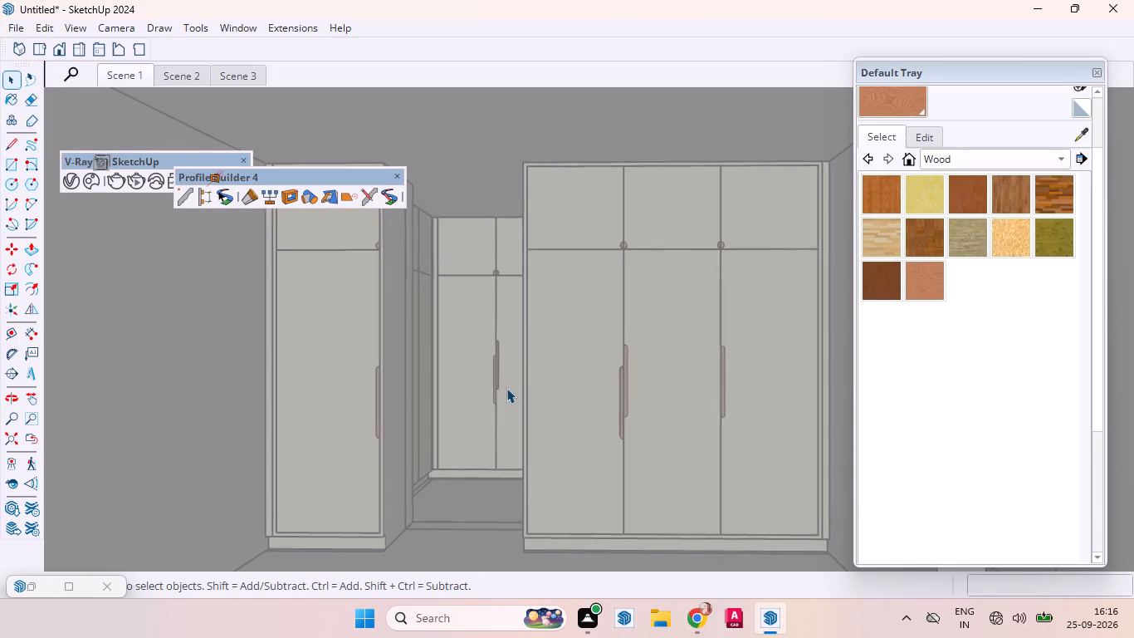
pyautogui.scroll(2, 506, 388)
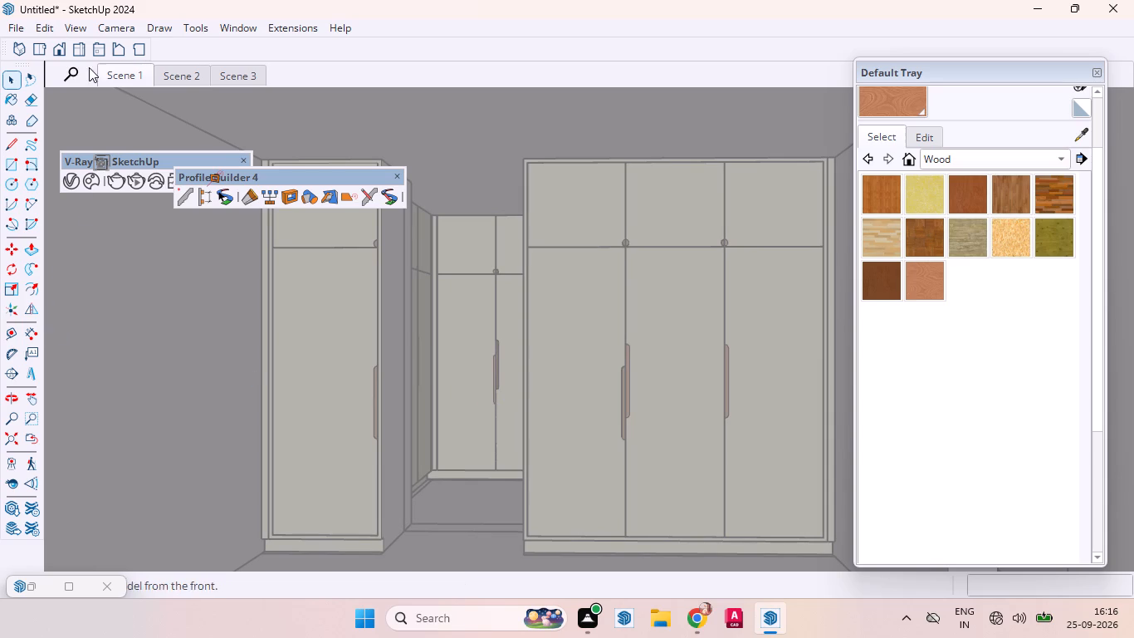
pyautogui.click(121, 71)
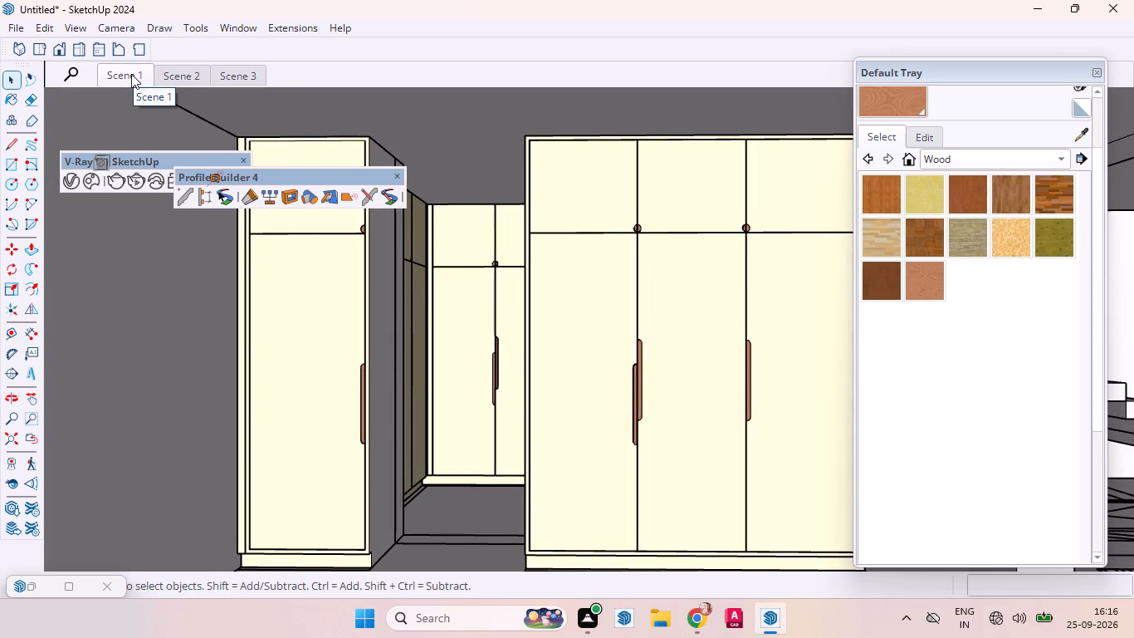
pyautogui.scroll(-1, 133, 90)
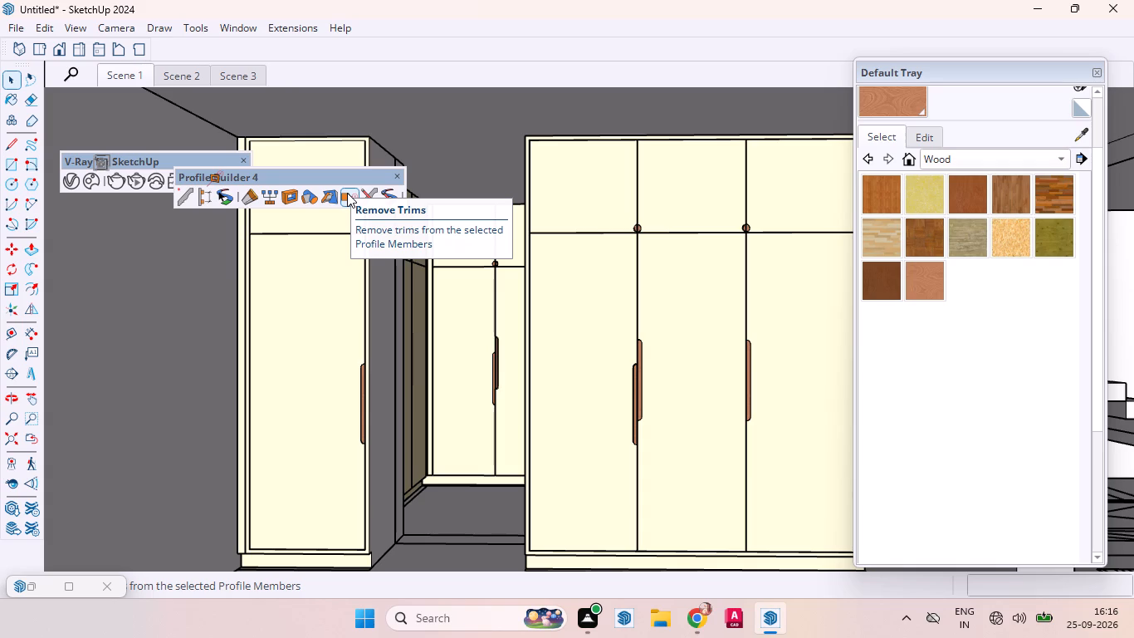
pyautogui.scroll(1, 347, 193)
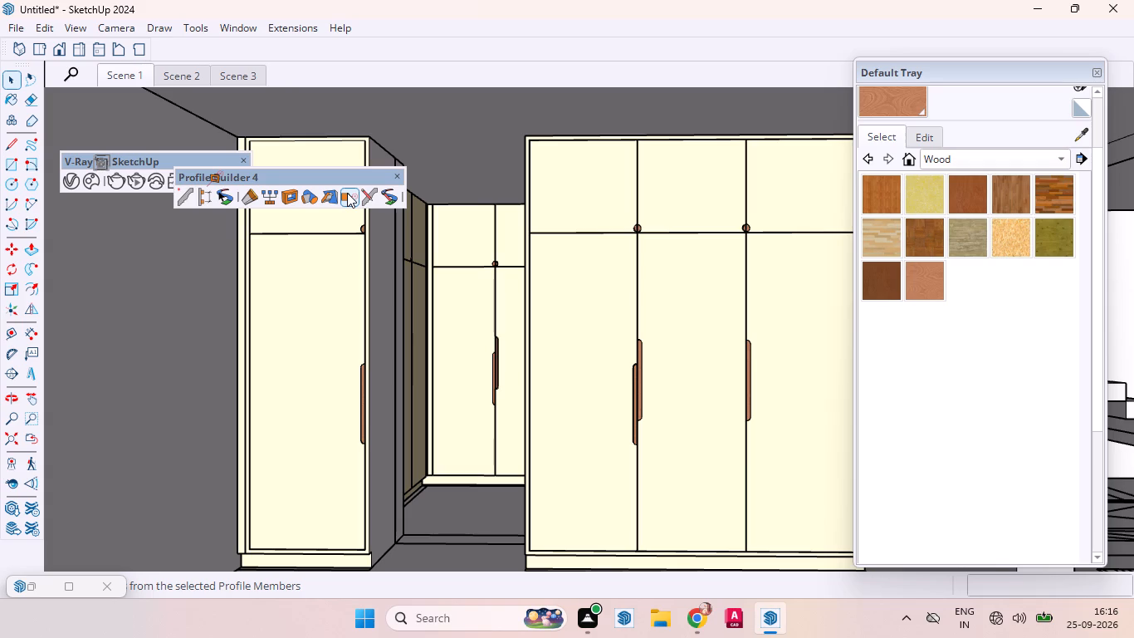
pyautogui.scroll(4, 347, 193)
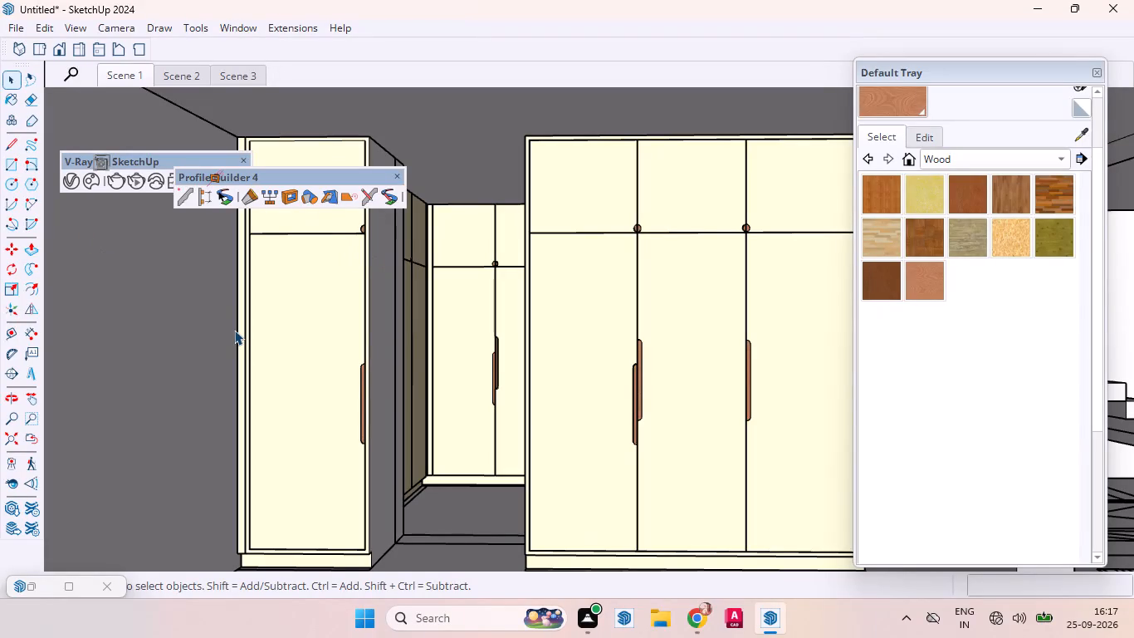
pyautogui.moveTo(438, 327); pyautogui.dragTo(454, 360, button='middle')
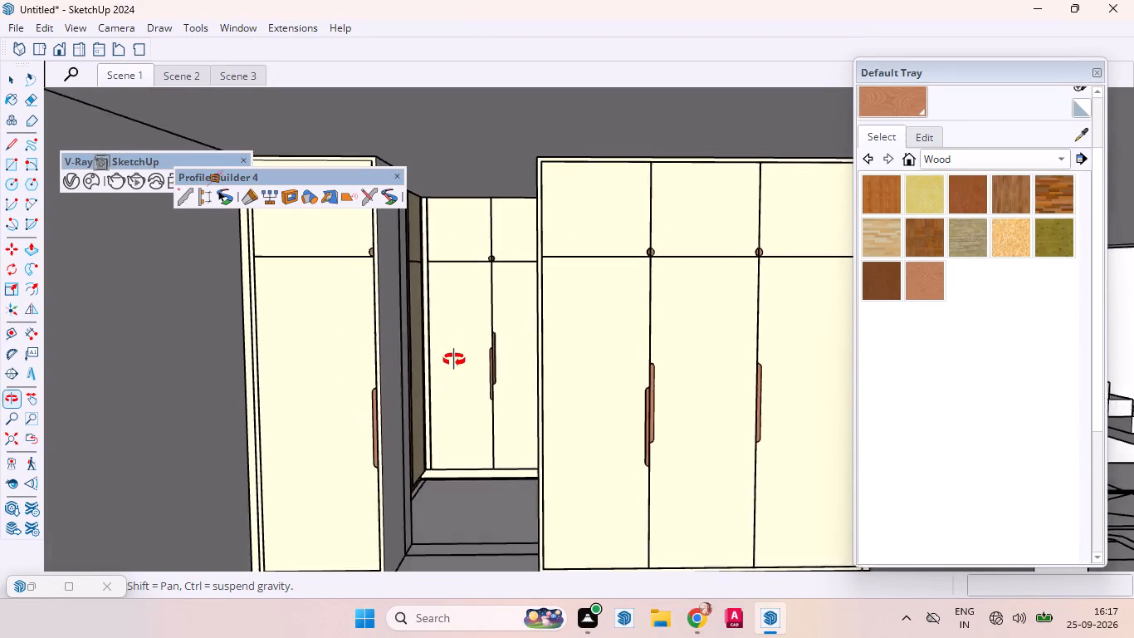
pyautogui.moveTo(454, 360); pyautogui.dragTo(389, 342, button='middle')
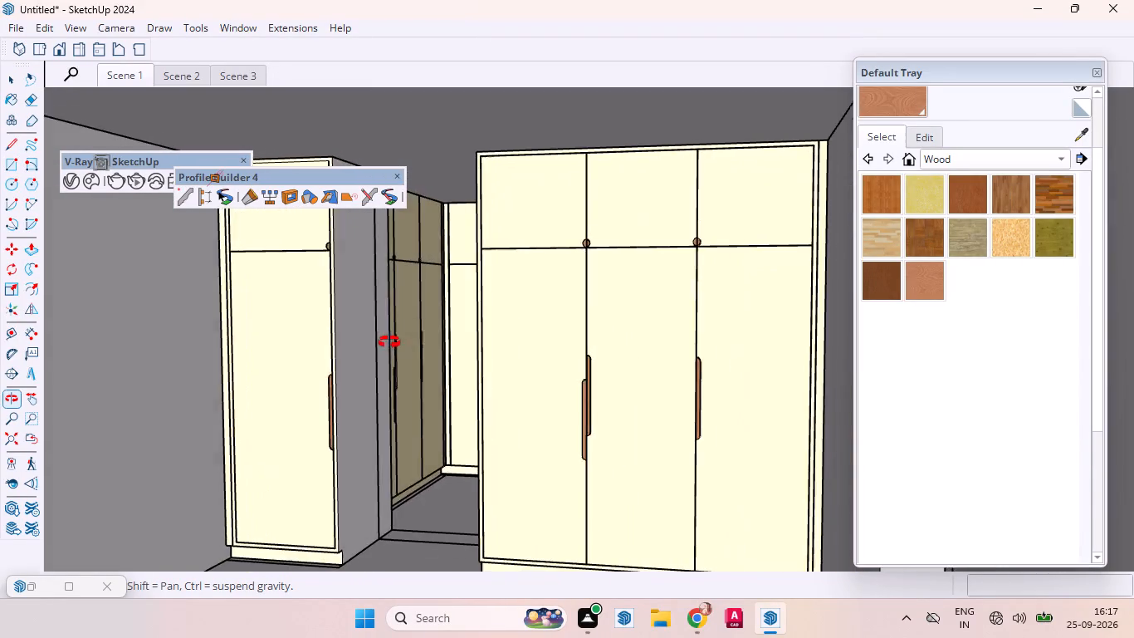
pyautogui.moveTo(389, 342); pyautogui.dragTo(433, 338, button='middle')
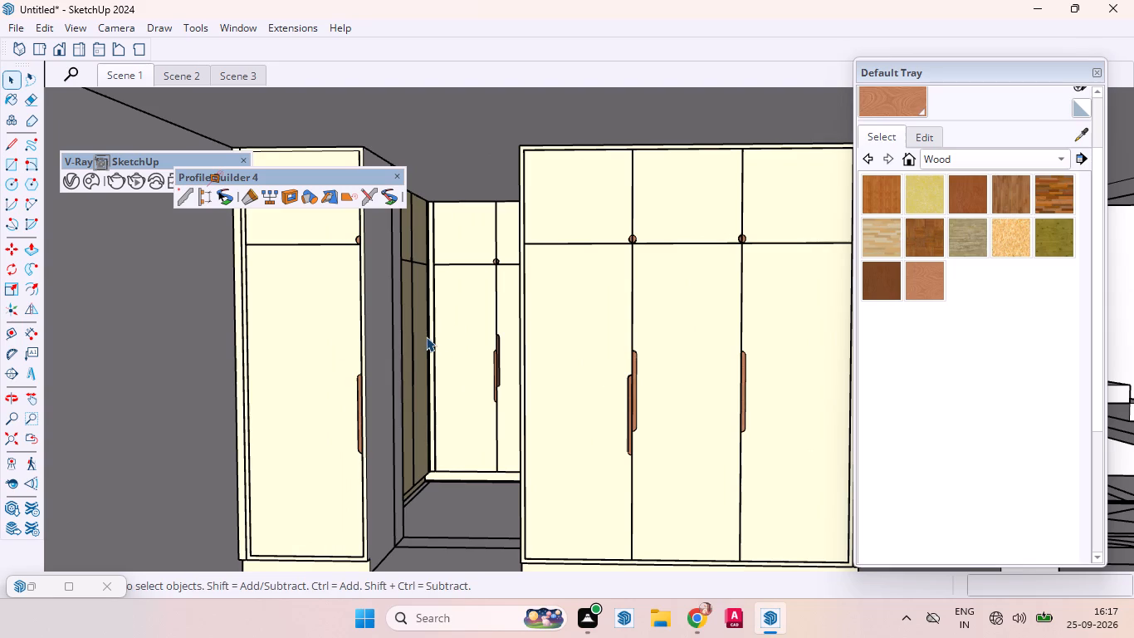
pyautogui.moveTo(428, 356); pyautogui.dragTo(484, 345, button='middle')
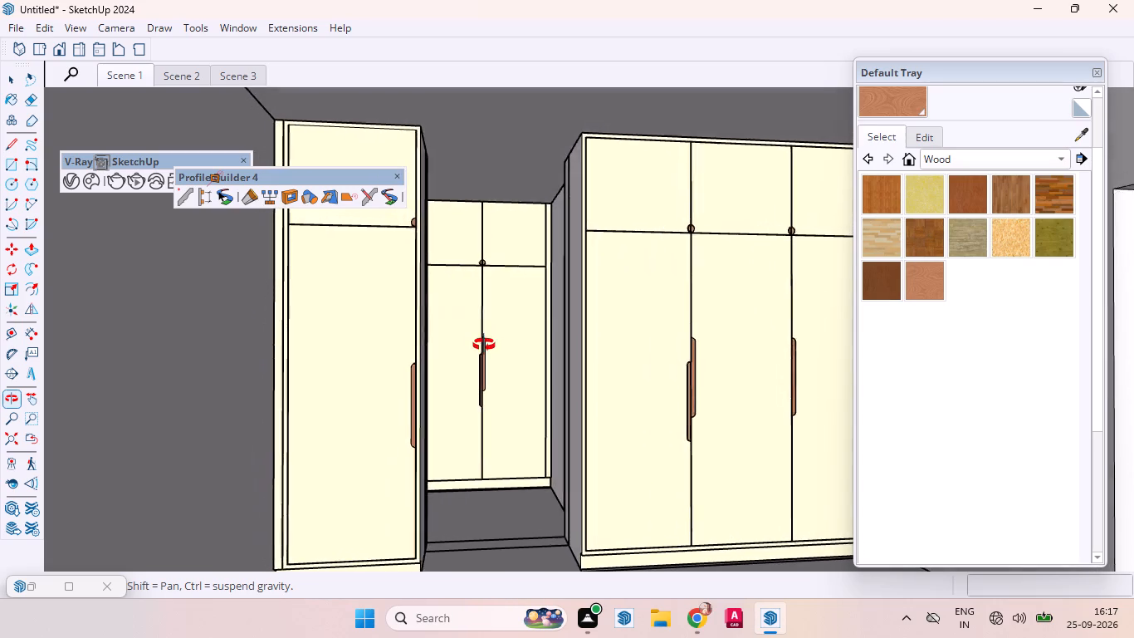
# Examine the wardrobe doors, handles and recess in the Scene 1 room, up close and with all units in frame.
pyautogui.moveTo(484, 345); pyautogui.dragTo(478, 346, button='middle')
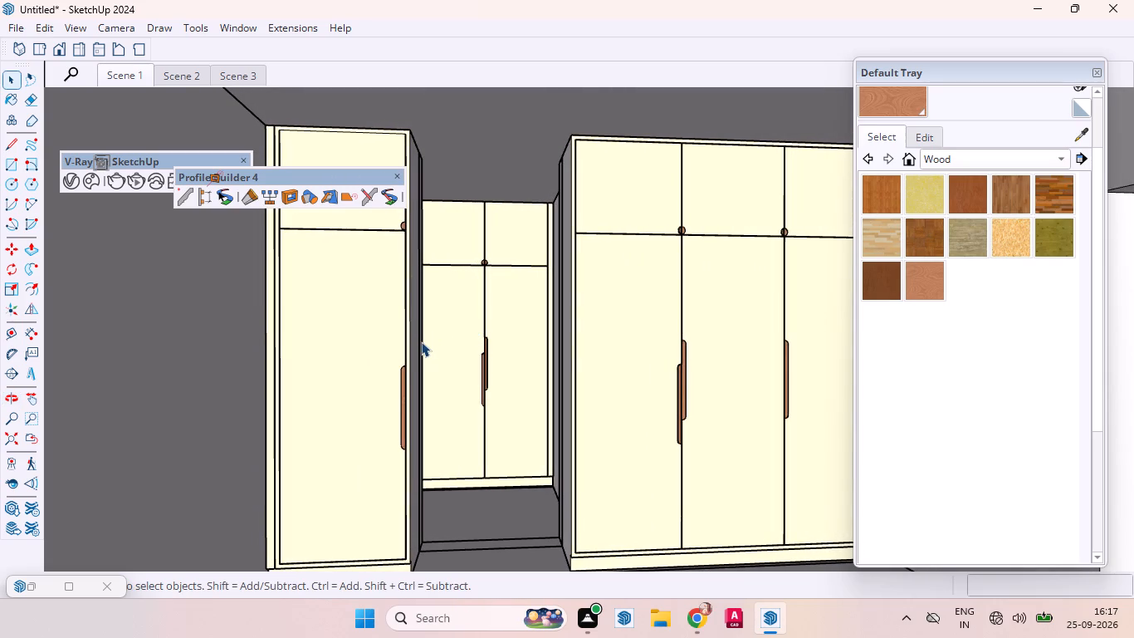
pyautogui.scroll(1, 421, 341)
pyautogui.scroll(-1, 421, 341)
pyautogui.scroll(1, 421, 341)
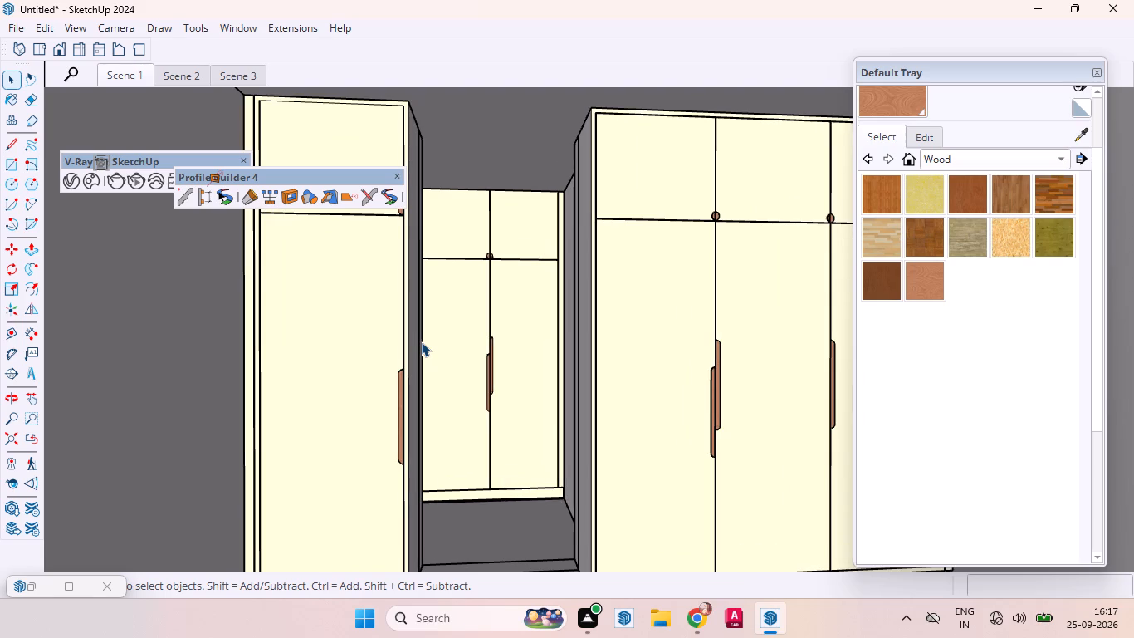
pyautogui.scroll(1, 421, 341)
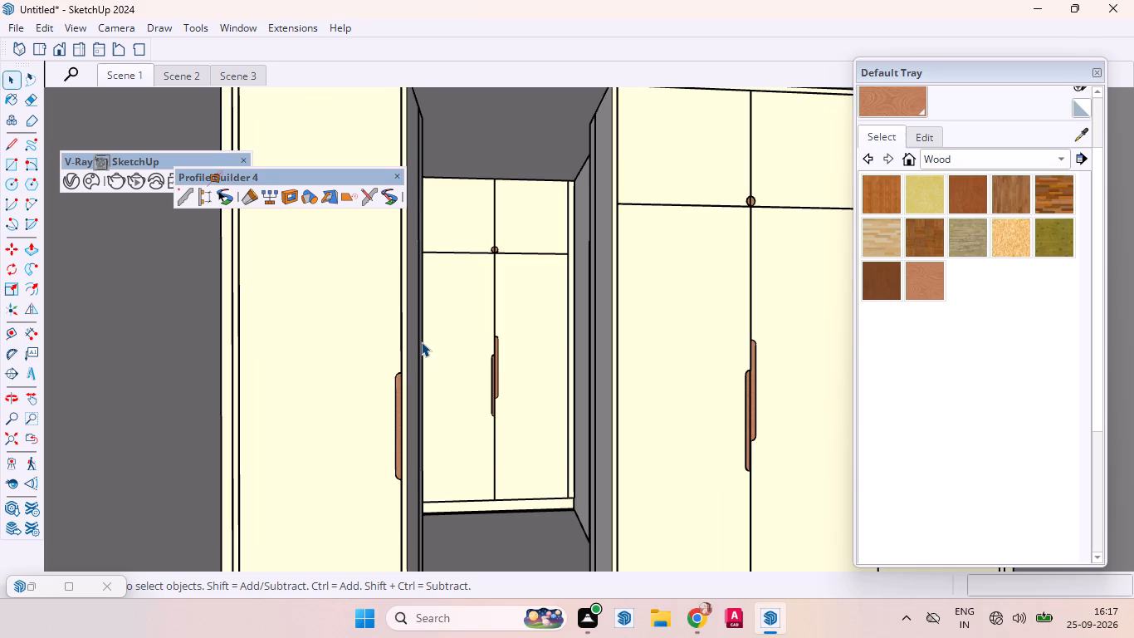
pyautogui.scroll(1, 421, 341)
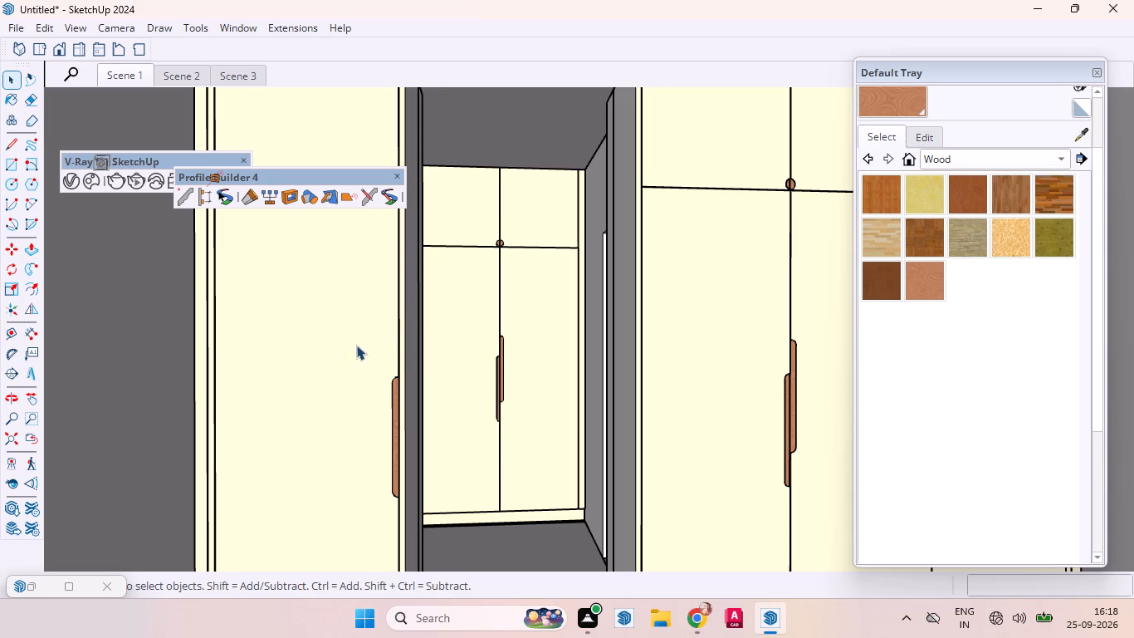
pyautogui.scroll(1, 331, 405)
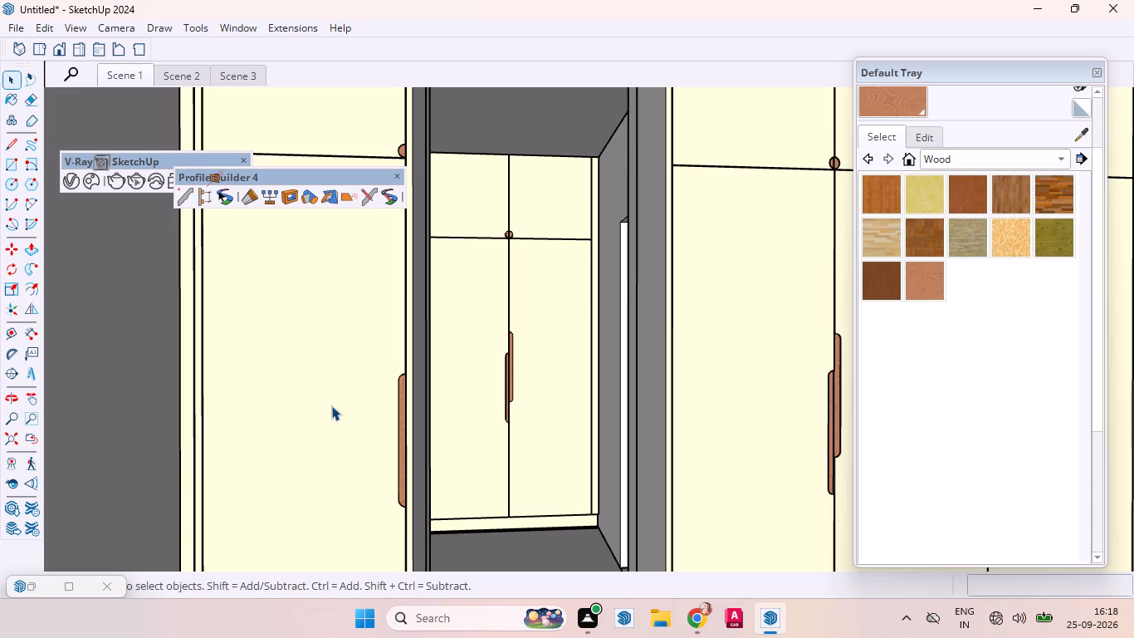
pyautogui.scroll(1, 331, 405)
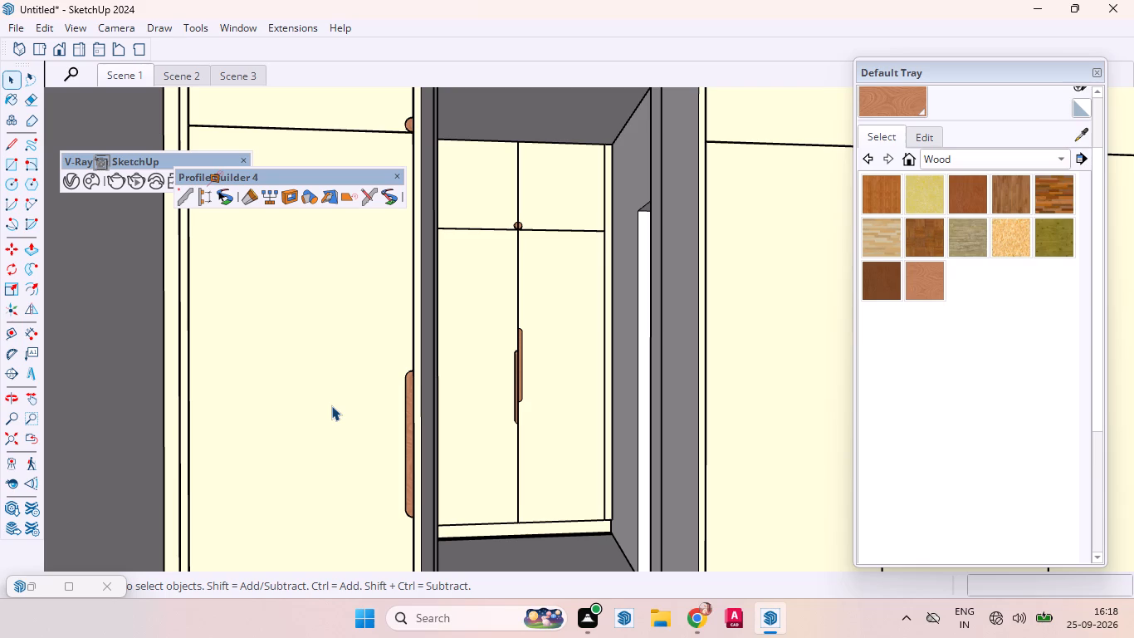
pyautogui.scroll(-1, 331, 405)
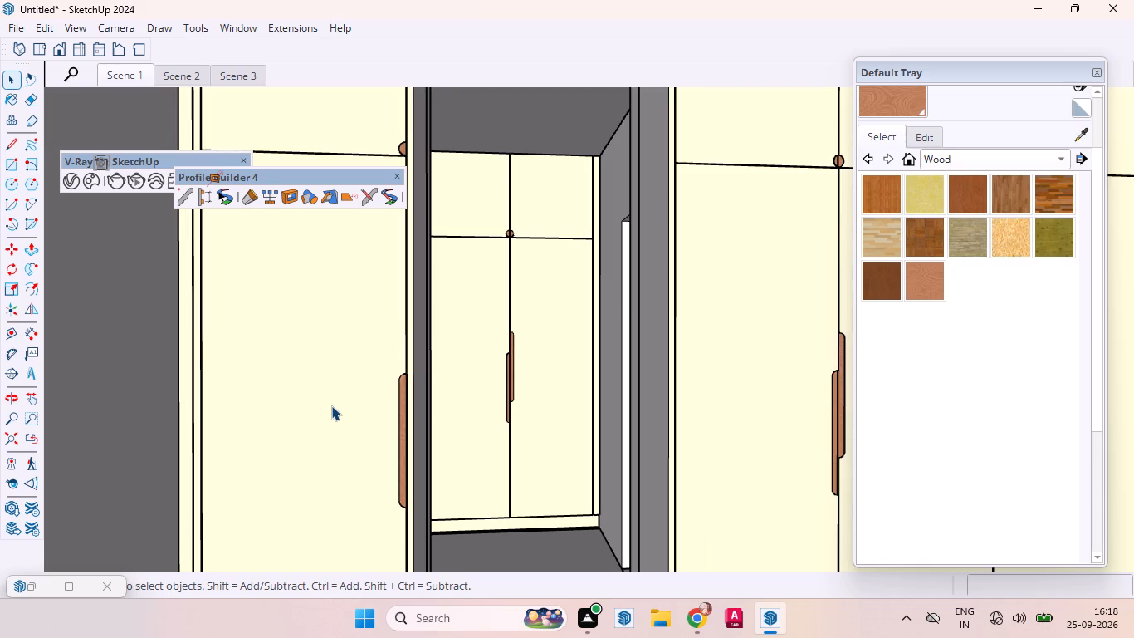
pyautogui.scroll(1, 331, 405)
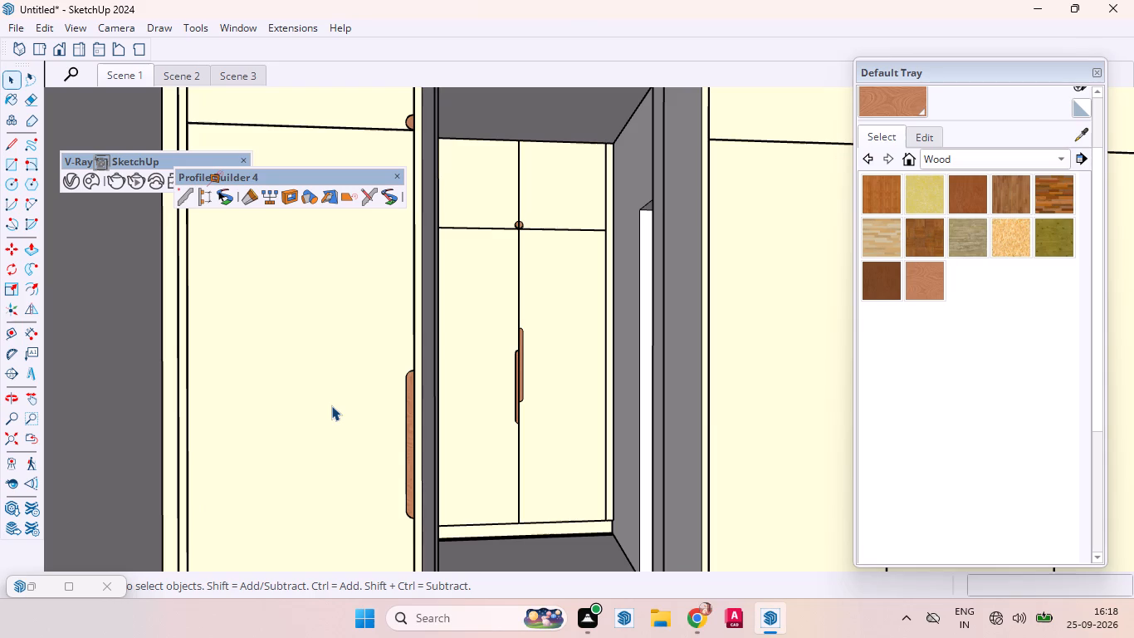
pyautogui.scroll(1, 331, 405)
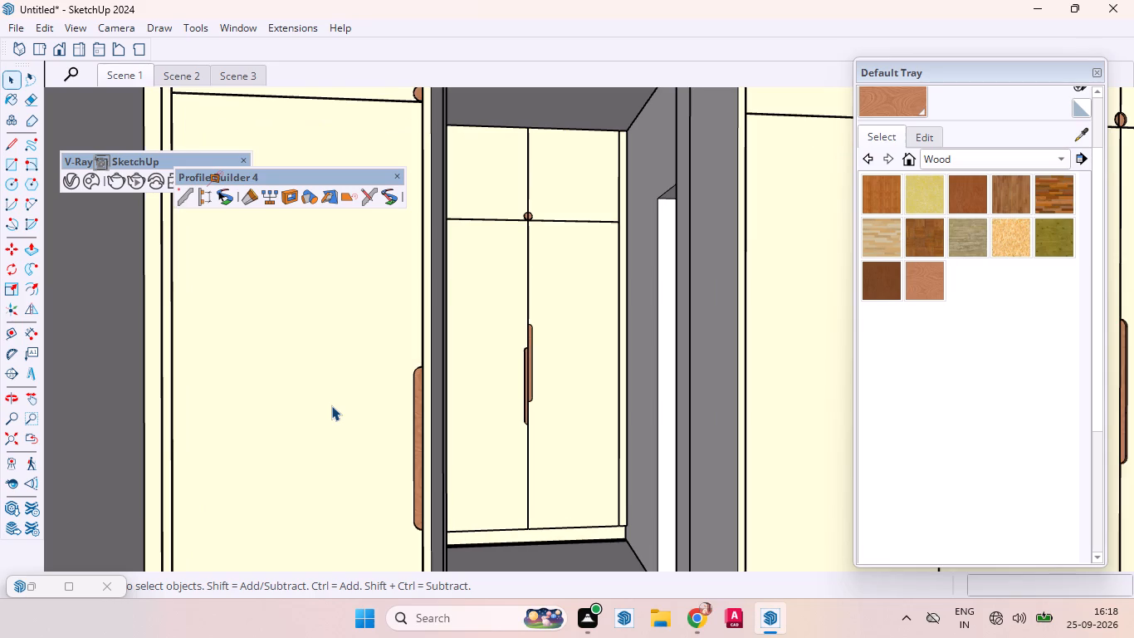
pyautogui.scroll(-3, 331, 405)
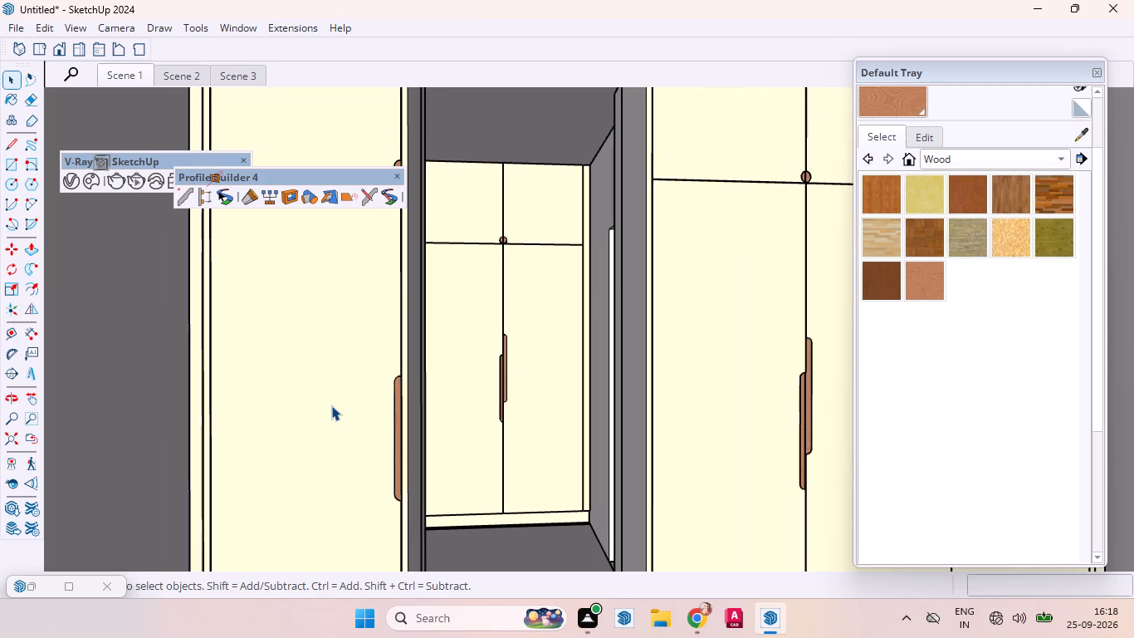
pyautogui.scroll(-4, 331, 405)
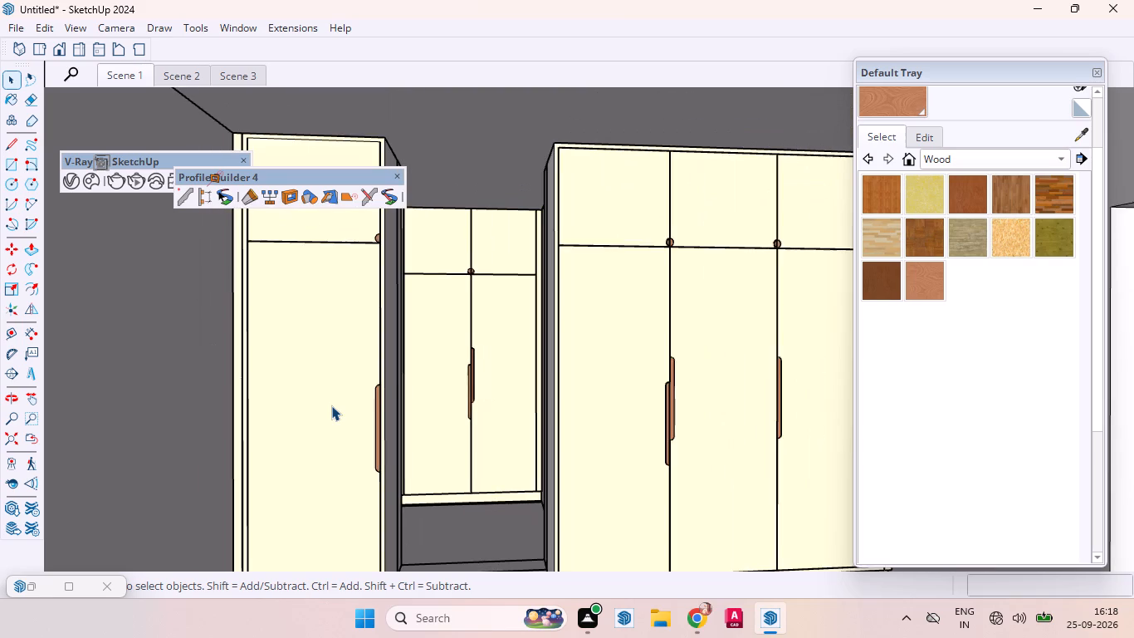
pyautogui.scroll(-1, 331, 405)
pyautogui.moveTo(371, 407); pyautogui.dragTo(344, 404, button='middle')
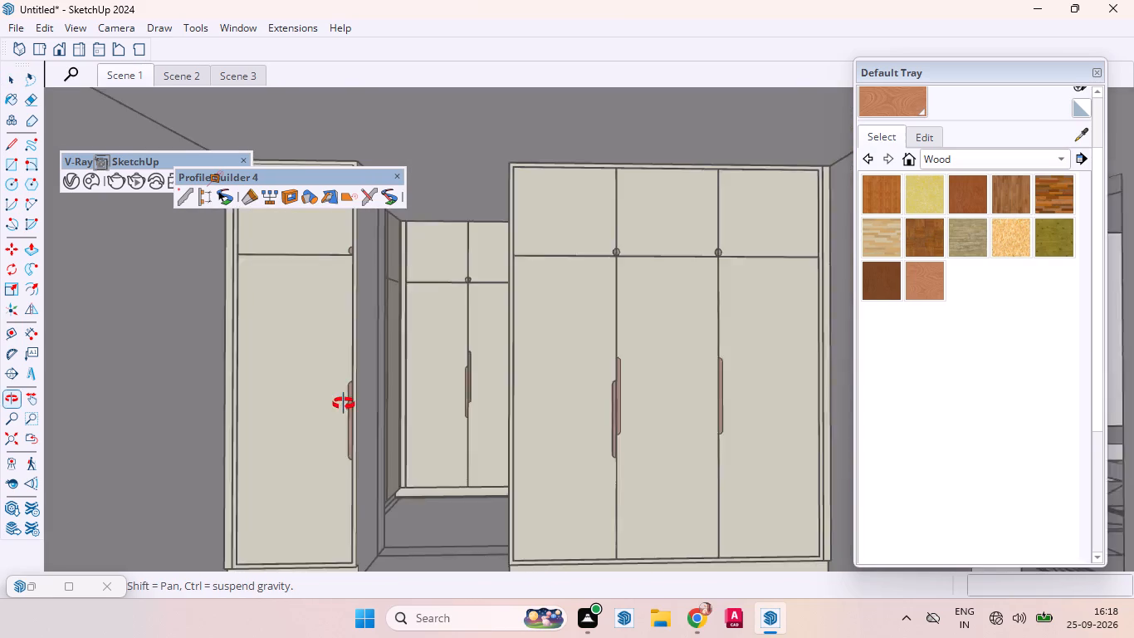
pyautogui.moveTo(344, 404); pyautogui.dragTo(394, 415, button='middle')
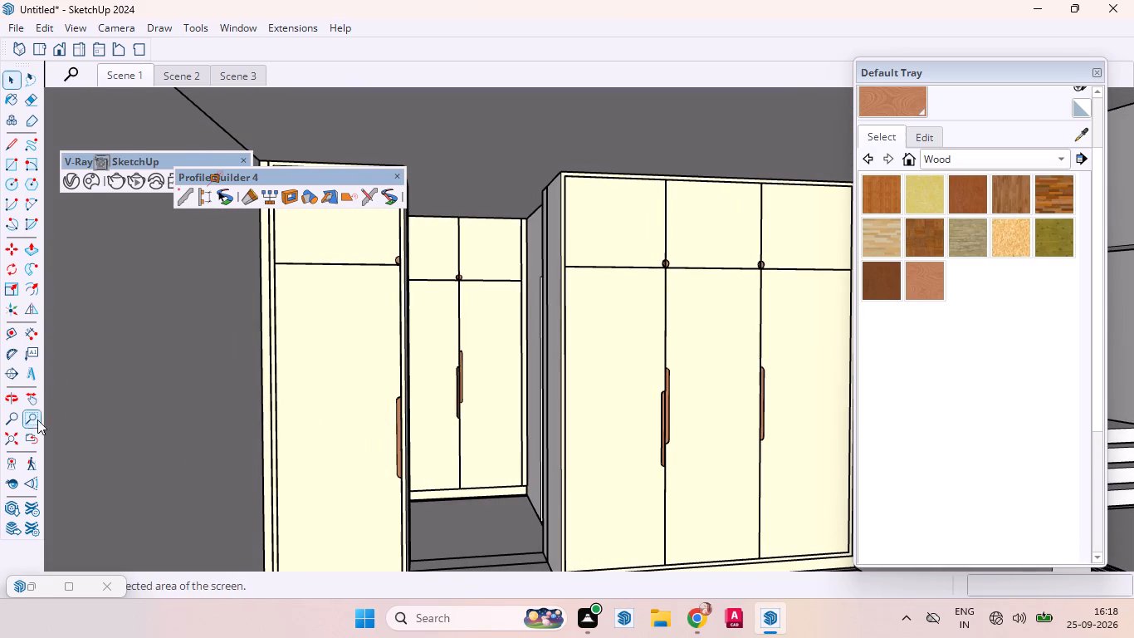
pyautogui.click(30, 401)
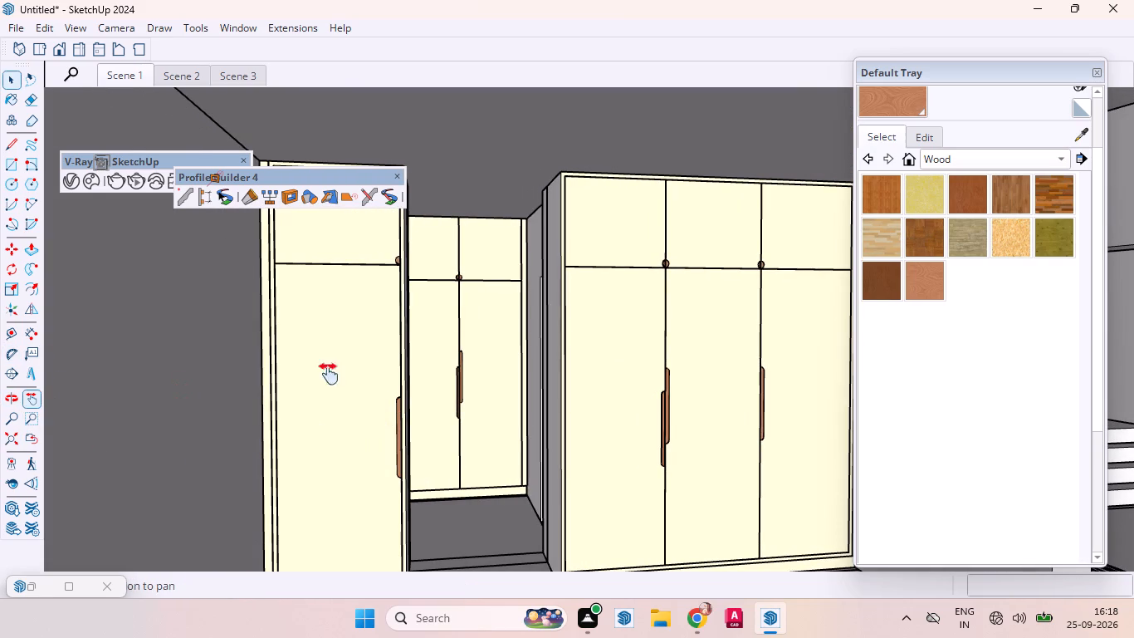
pyautogui.moveTo(491, 354); pyautogui.dragTo(413, 326)
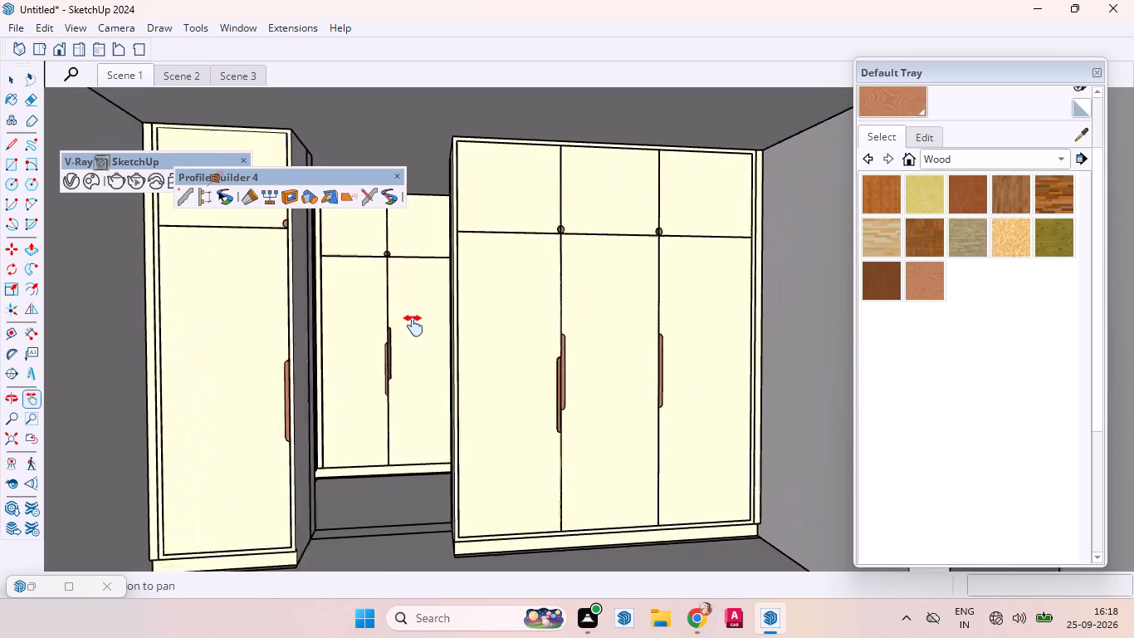
pyautogui.moveTo(413, 326); pyautogui.dragTo(437, 330)
pyautogui.middleClick(484, 369)
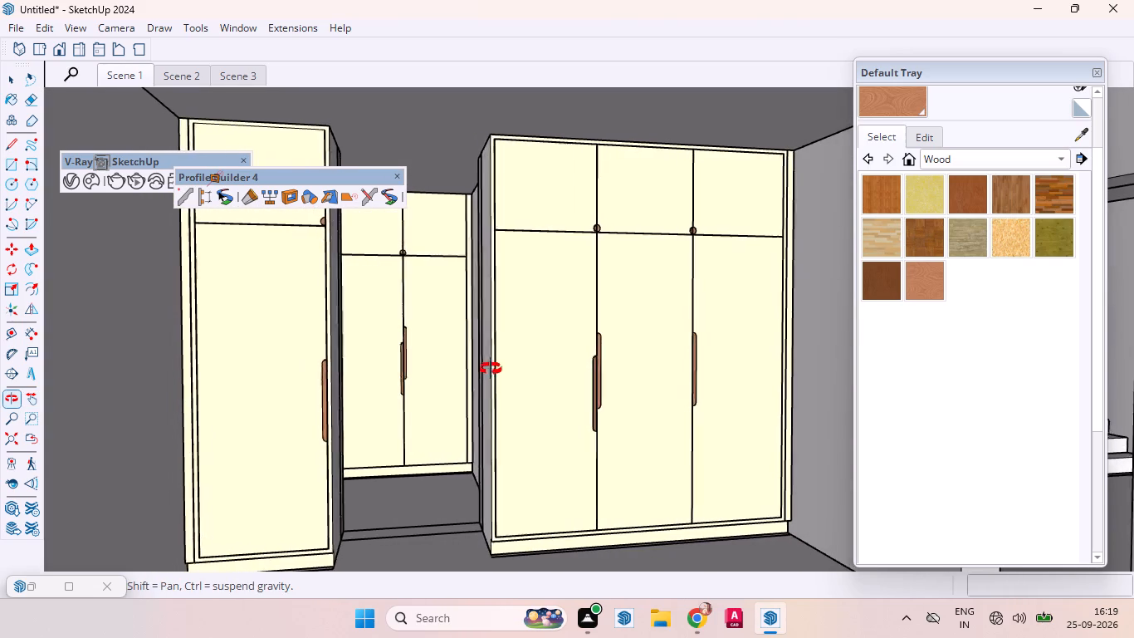
pyautogui.moveTo(488, 380); pyautogui.dragTo(453, 366)
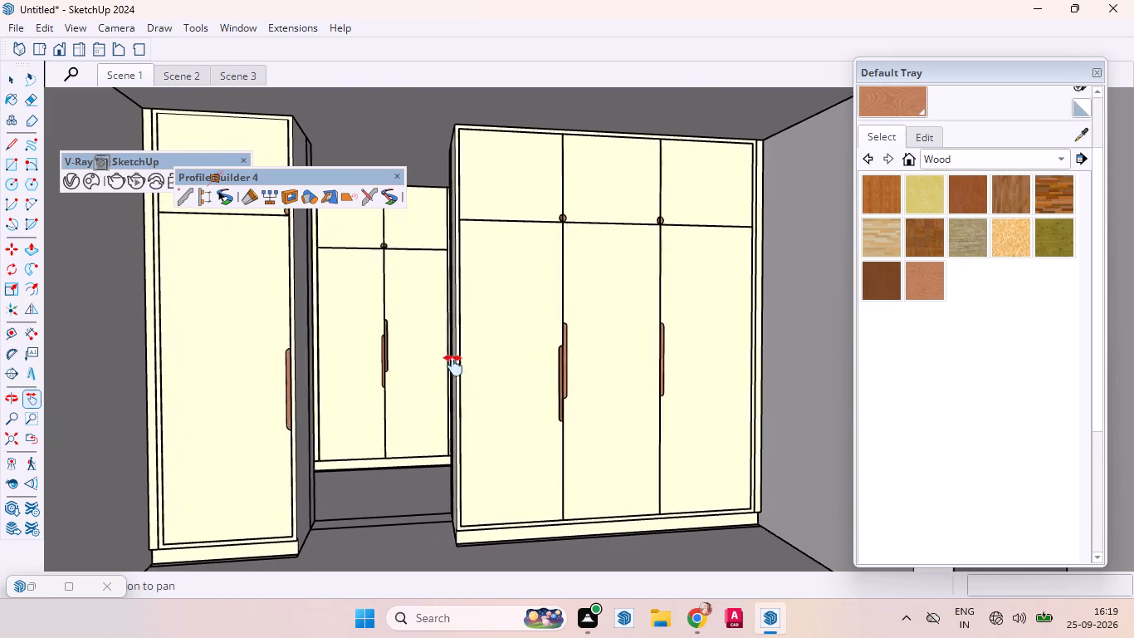
pyautogui.moveTo(453, 366); pyautogui.dragTo(452, 363)
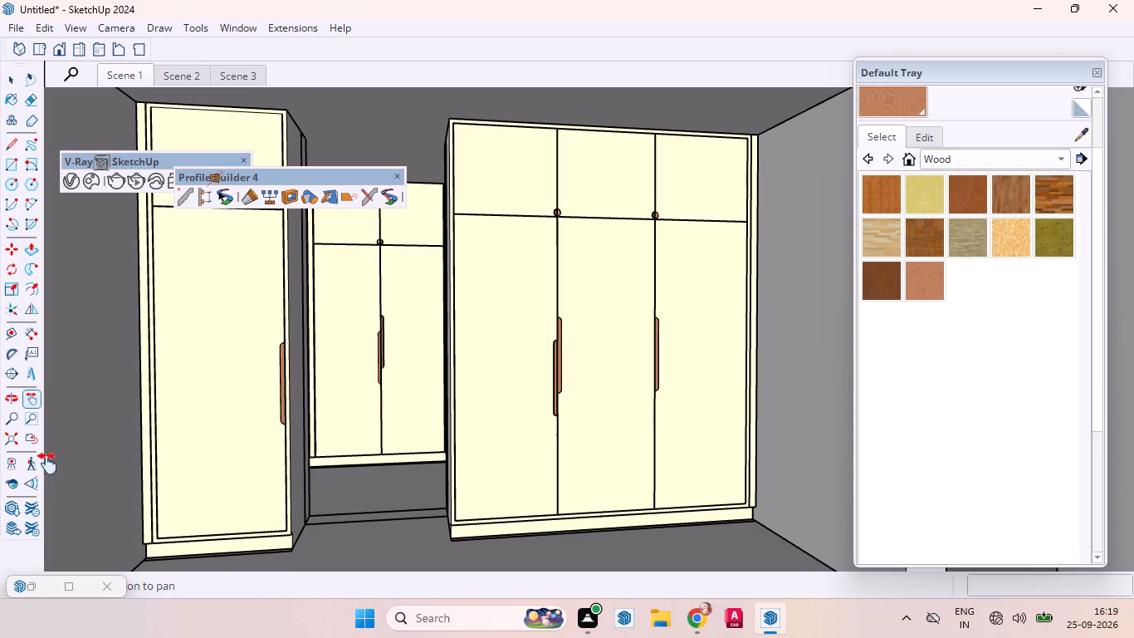
pyautogui.press('space')
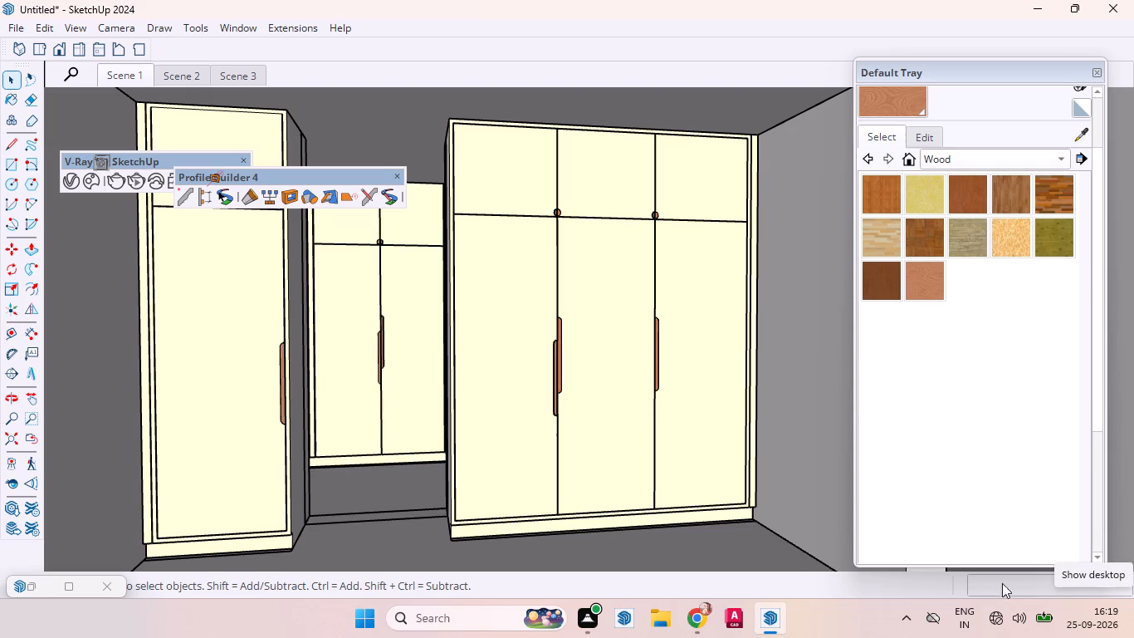
pyautogui.scroll(-1, 980, 603)
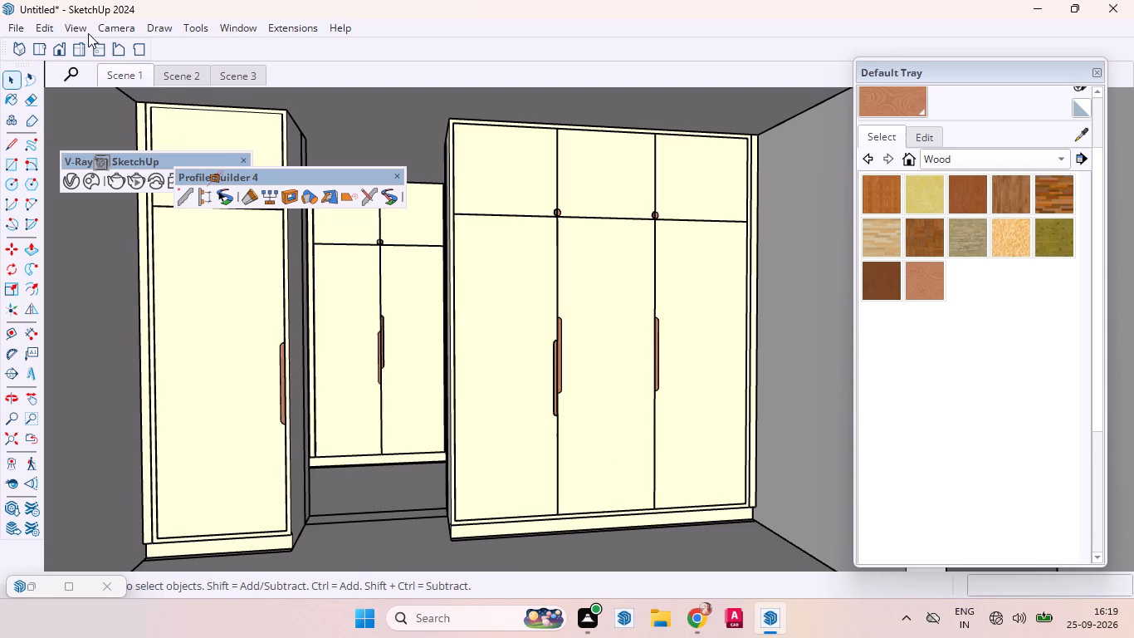
# Switch to the top view and hide the large rectangular roof over the house.
pyautogui.click(41, 55)
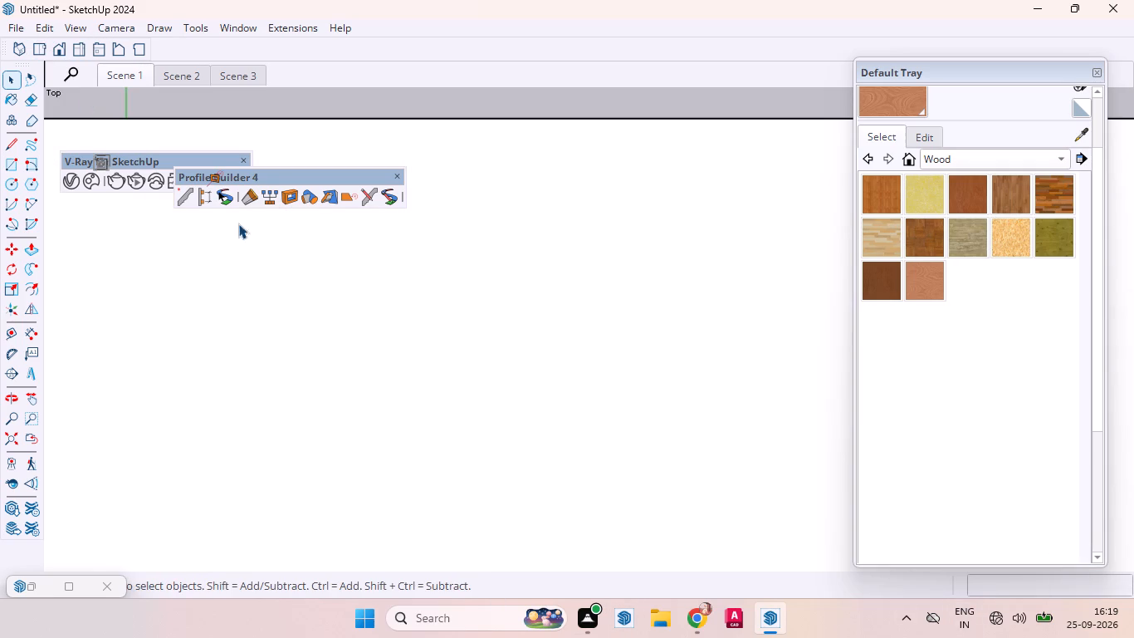
pyautogui.scroll(-9, 395, 348)
pyautogui.scroll(3, 411, 357)
pyautogui.scroll(-7, 411, 356)
pyautogui.scroll(3, 419, 251)
pyautogui.scroll(-6, 419, 251)
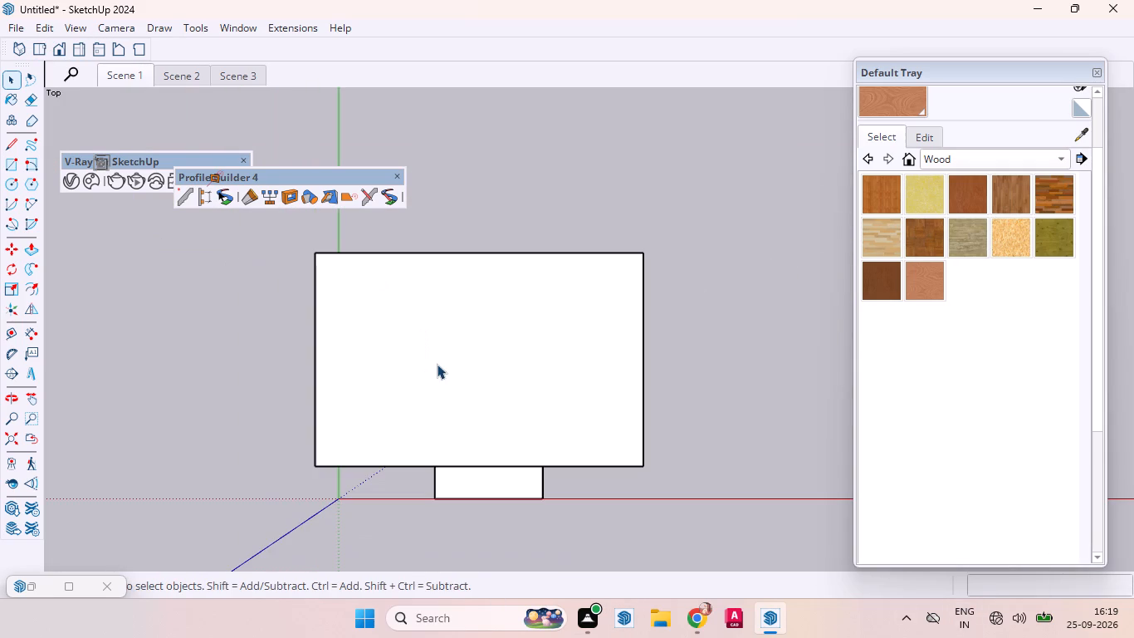
pyautogui.click(445, 365)
pyautogui.rightClick(445, 368)
pyautogui.click(461, 45)
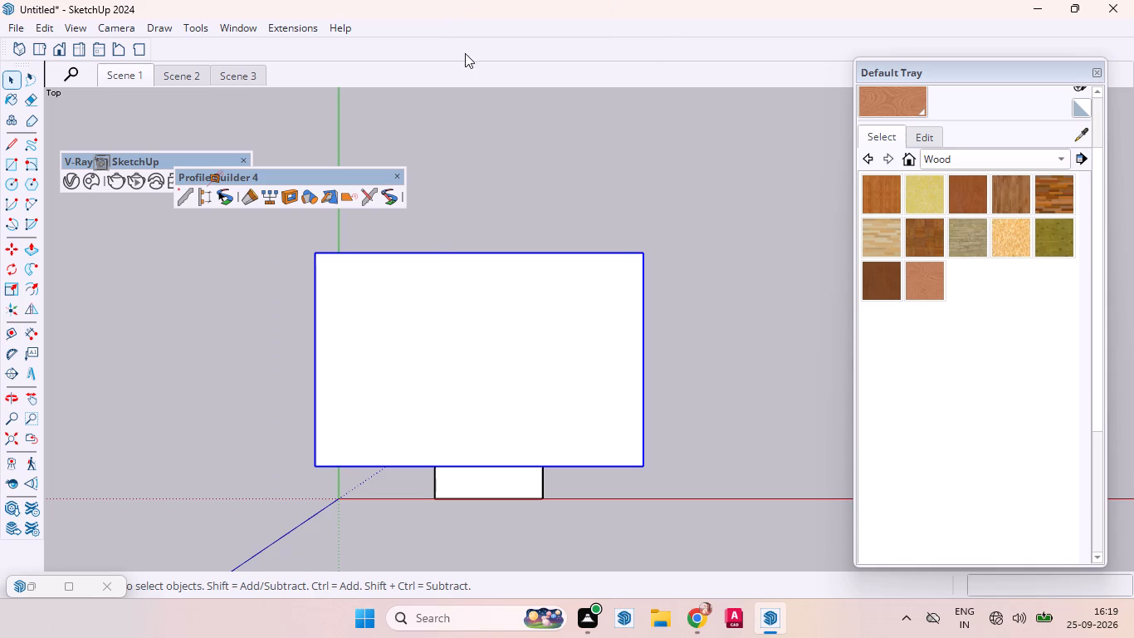
# Select the end door nearest the staircase on the teal-and-white three-door wardrobe in the bedroom.
pyautogui.scroll(6, 463, 368)
pyautogui.scroll(-2, 391, 375)
pyautogui.scroll(2, 391, 375)
pyautogui.scroll(-1, 391, 375)
pyautogui.scroll(2, 391, 375)
pyautogui.moveTo(382, 425); pyautogui.dragTo(474, 127, button='middle')
pyautogui.scroll(3, 508, 285)
pyautogui.scroll(-10, 511, 328)
pyautogui.scroll(3, 672, 347)
pyautogui.scroll(-3, 657, 347)
pyautogui.scroll(14, 655, 347)
pyautogui.scroll(-2, 569, 290)
pyautogui.scroll(3, 570, 287)
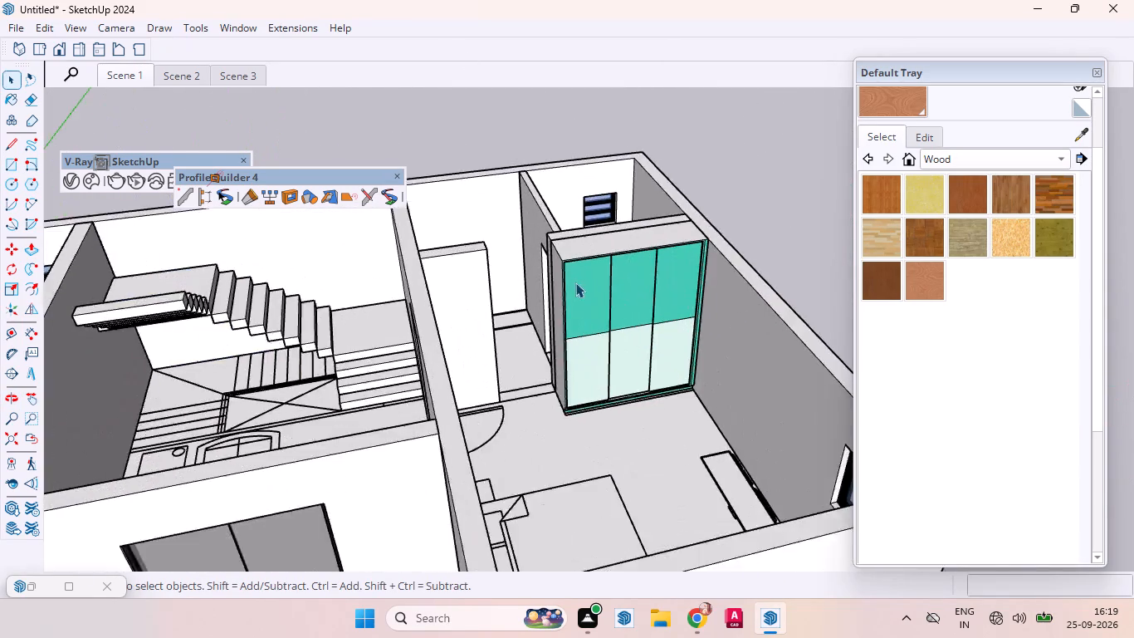
pyautogui.scroll(3, 575, 282)
pyautogui.moveTo(648, 395); pyautogui.dragTo(599, 438, button='middle')
pyautogui.scroll(11, 597, 439)
pyautogui.moveTo(452, 454); pyautogui.dragTo(433, 469, button='middle')
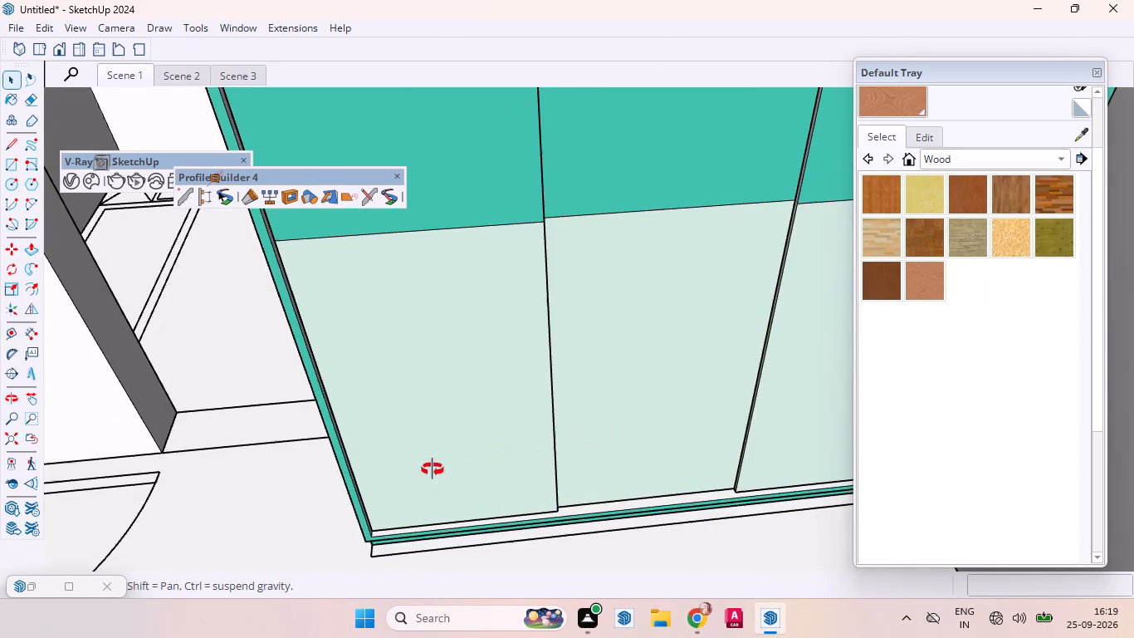
pyautogui.moveTo(433, 469); pyautogui.dragTo(416, 483, button='middle')
pyautogui.scroll(1, 407, 484)
pyautogui.scroll(-2, 403, 478)
pyautogui.scroll(2, 404, 477)
pyautogui.scroll(-1, 404, 475)
pyautogui.scroll(1, 405, 474)
pyautogui.scroll(-5, 407, 472)
pyautogui.scroll(-5, 467, 356)
pyautogui.click(437, 376)
pyautogui.scroll(-5, 501, 294)
pyautogui.scroll(2, 496, 308)
pyautogui.scroll(-1, 496, 311)
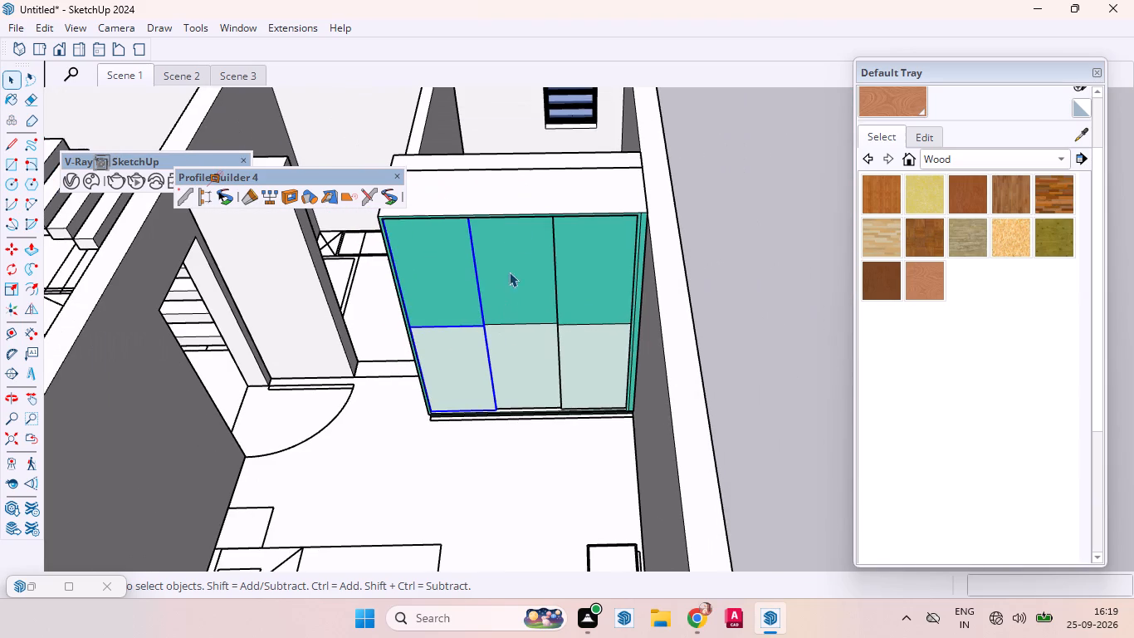
# Display the DBS Move Rotate Open Close tools.
pyautogui.rightClick(544, 47)
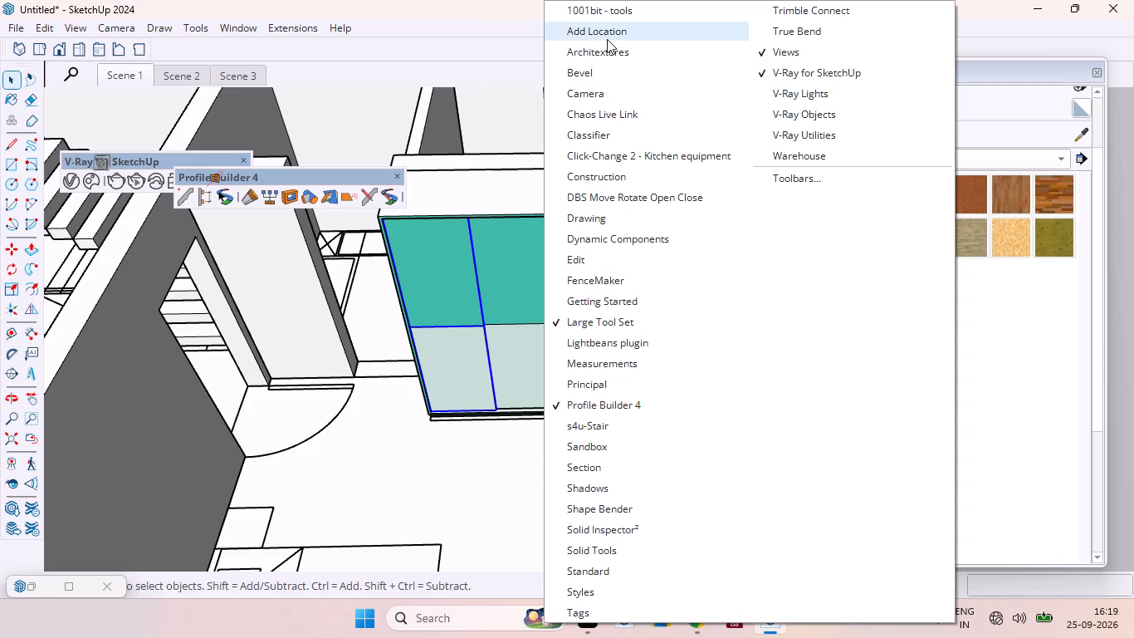
pyautogui.click(600, 206)
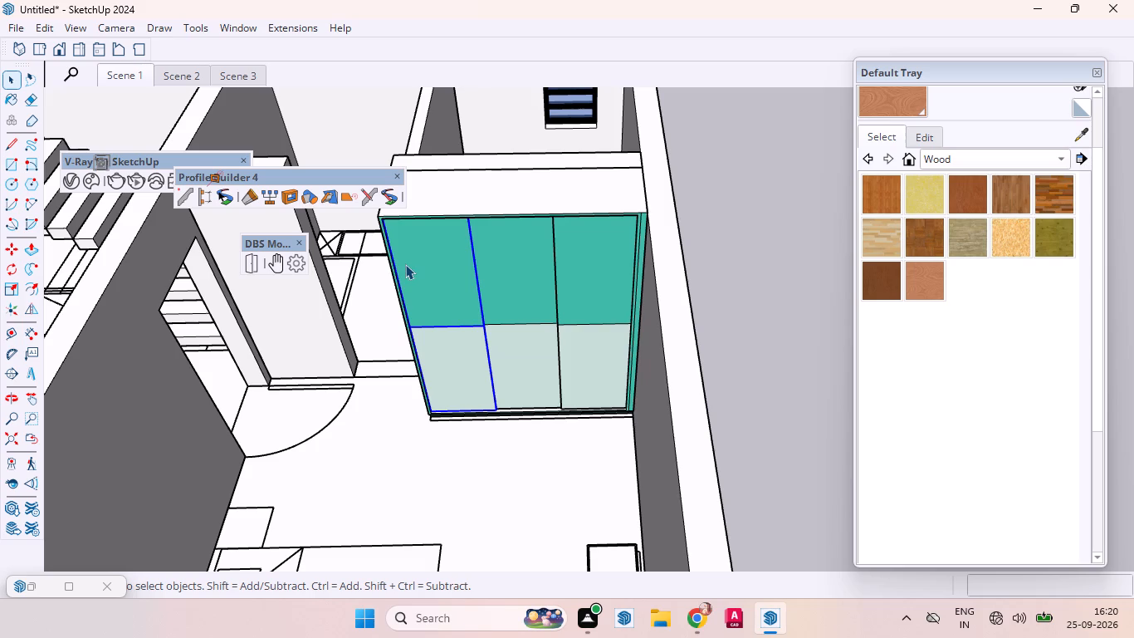
# Configure a slider joint for the selected wardrobe door, choosing its joint axis and setting its open position.
pyautogui.click(305, 256)
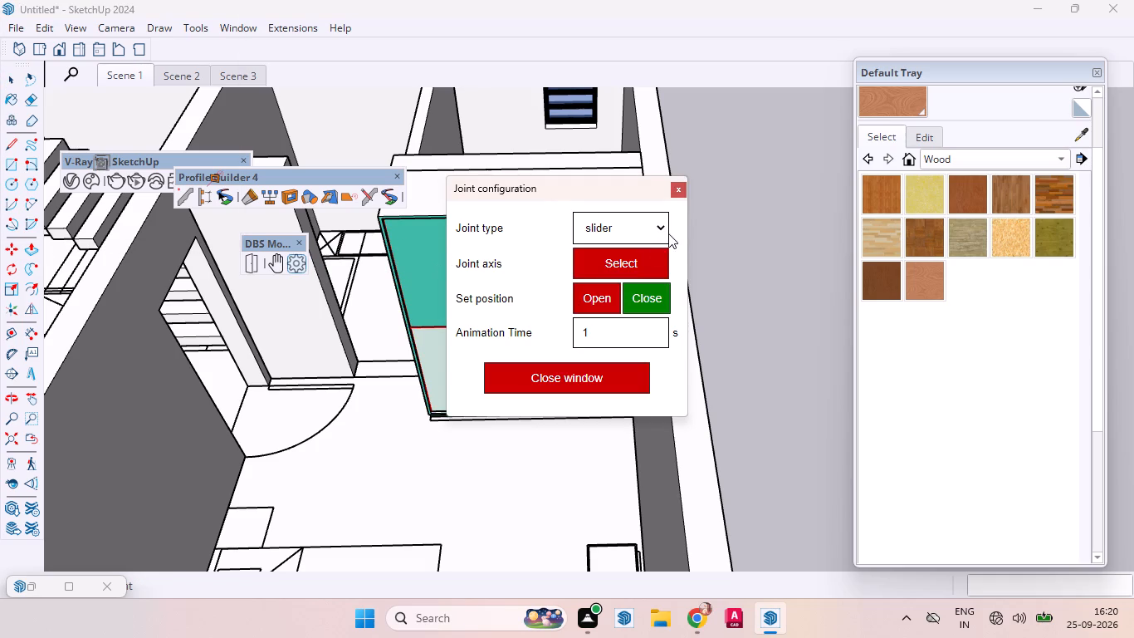
pyautogui.click(629, 263)
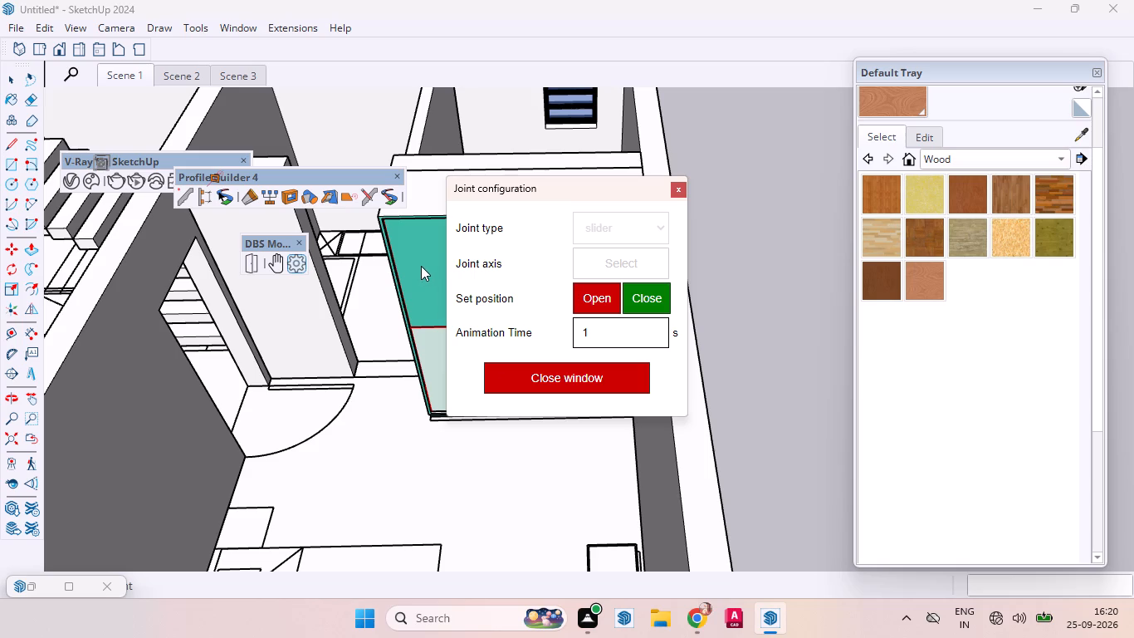
pyautogui.click(421, 266)
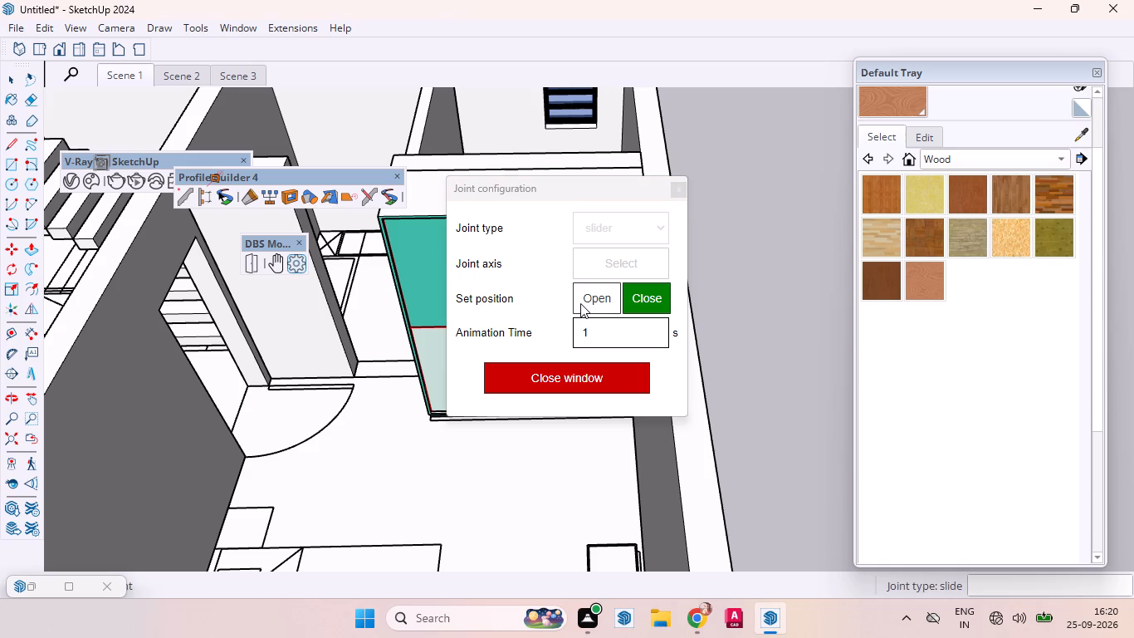
pyautogui.click(581, 303)
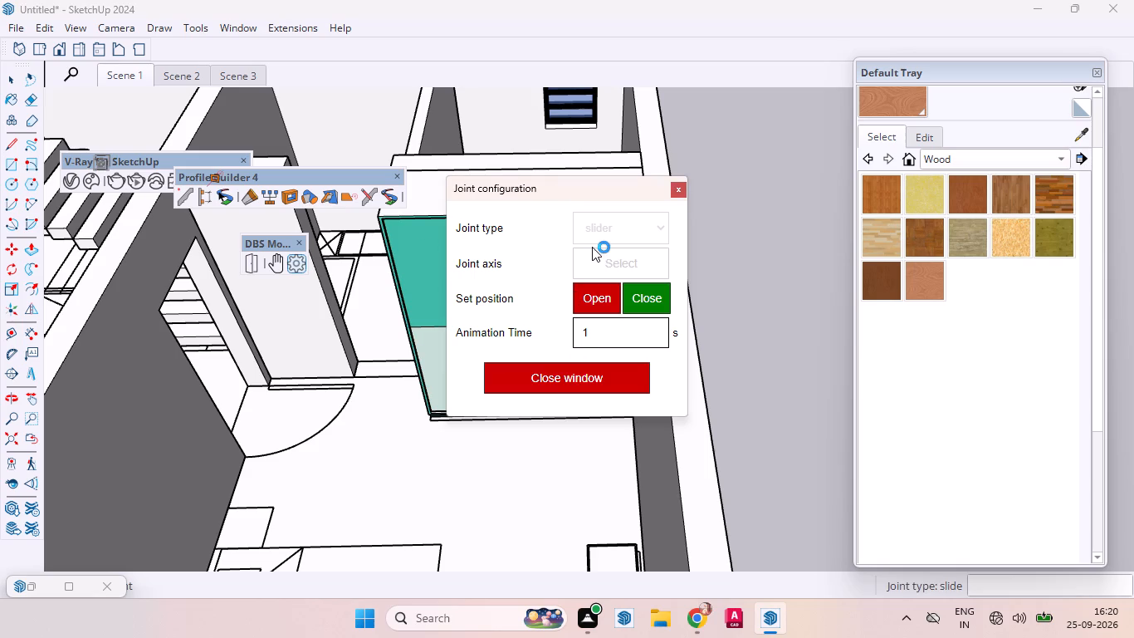
pyautogui.click(575, 371)
pyautogui.click(448, 303)
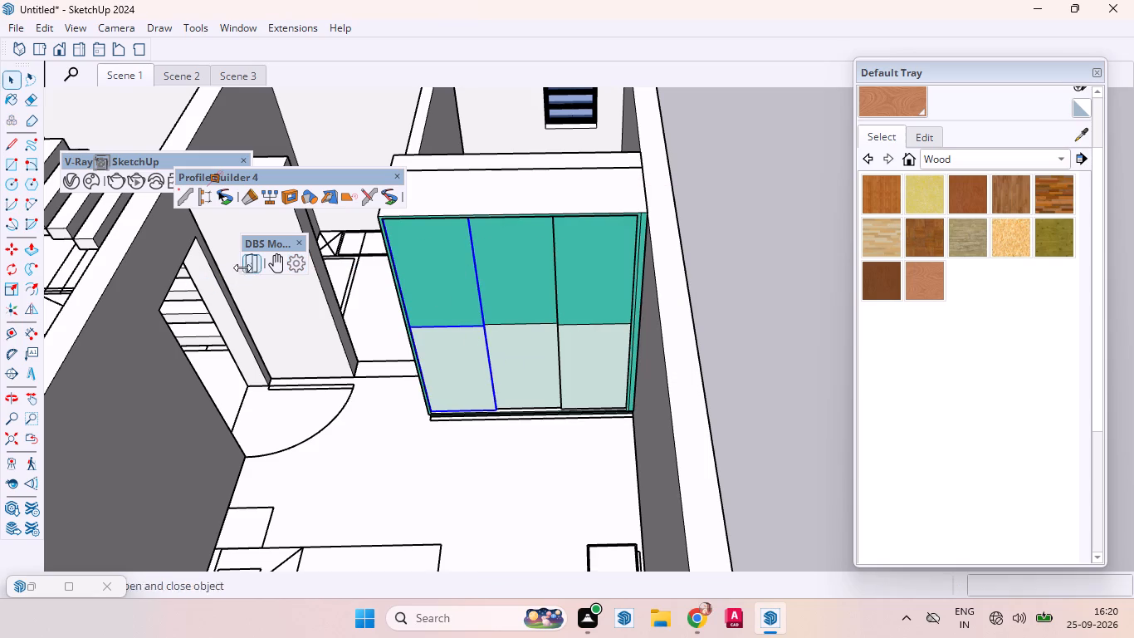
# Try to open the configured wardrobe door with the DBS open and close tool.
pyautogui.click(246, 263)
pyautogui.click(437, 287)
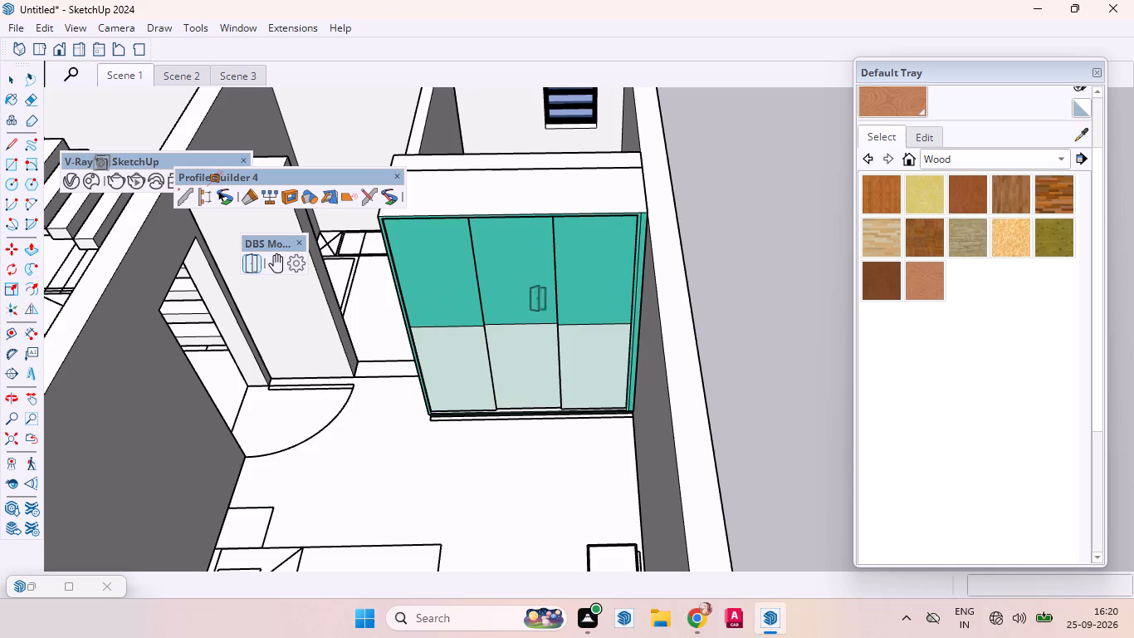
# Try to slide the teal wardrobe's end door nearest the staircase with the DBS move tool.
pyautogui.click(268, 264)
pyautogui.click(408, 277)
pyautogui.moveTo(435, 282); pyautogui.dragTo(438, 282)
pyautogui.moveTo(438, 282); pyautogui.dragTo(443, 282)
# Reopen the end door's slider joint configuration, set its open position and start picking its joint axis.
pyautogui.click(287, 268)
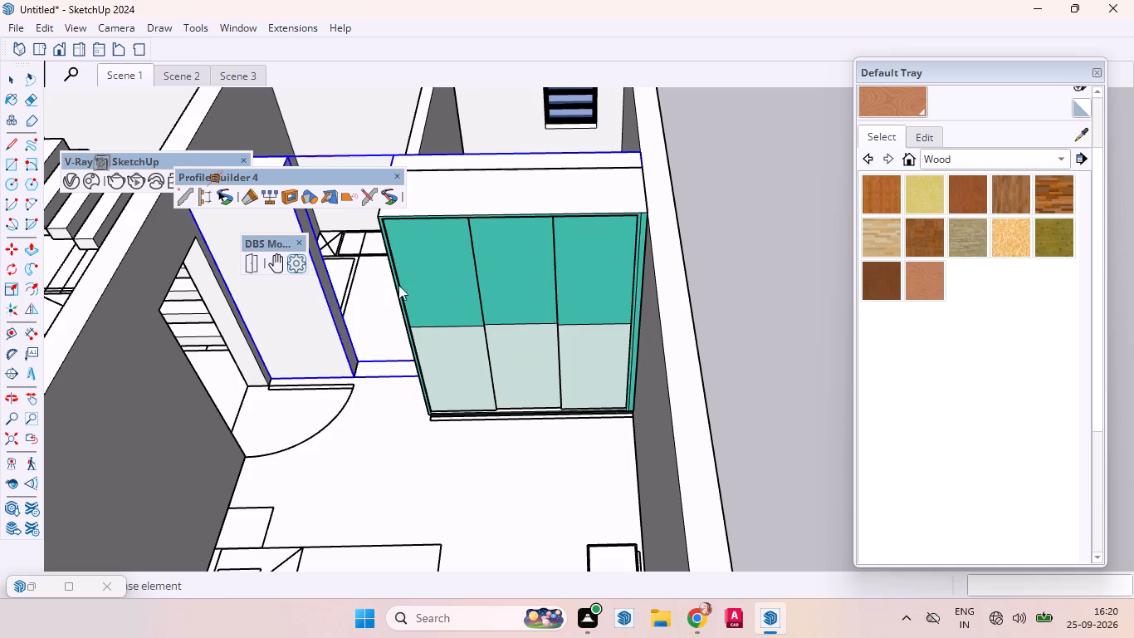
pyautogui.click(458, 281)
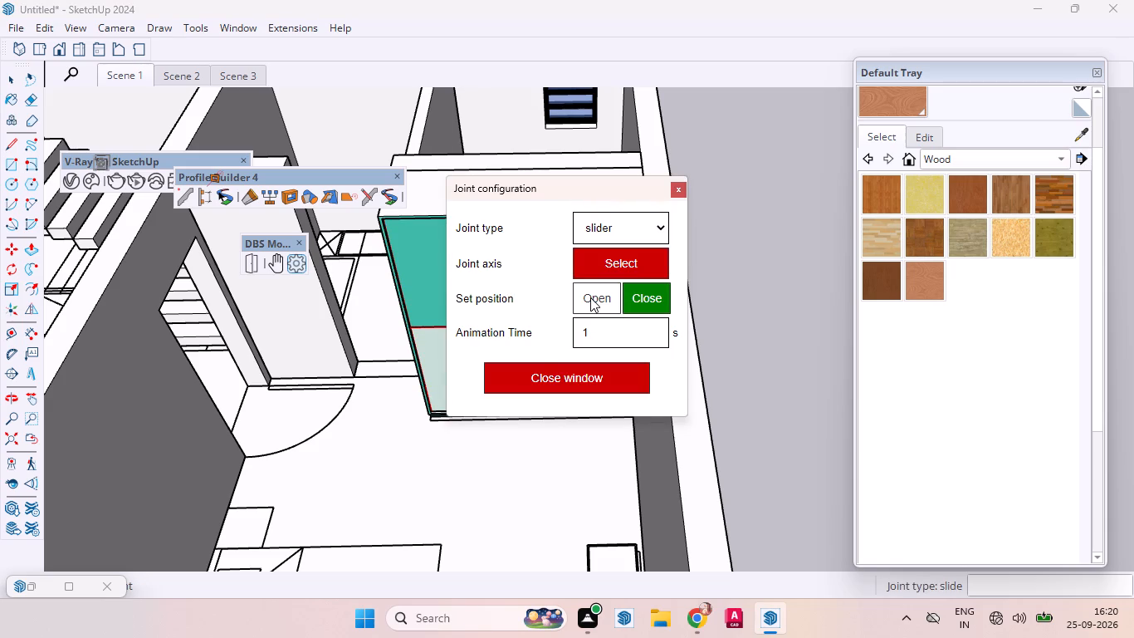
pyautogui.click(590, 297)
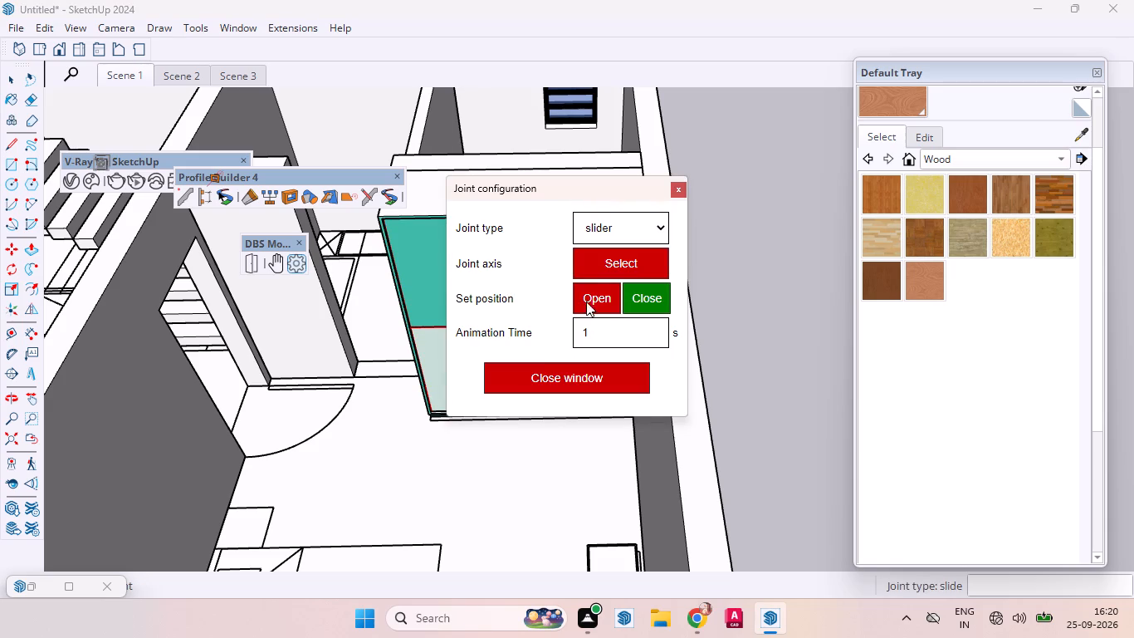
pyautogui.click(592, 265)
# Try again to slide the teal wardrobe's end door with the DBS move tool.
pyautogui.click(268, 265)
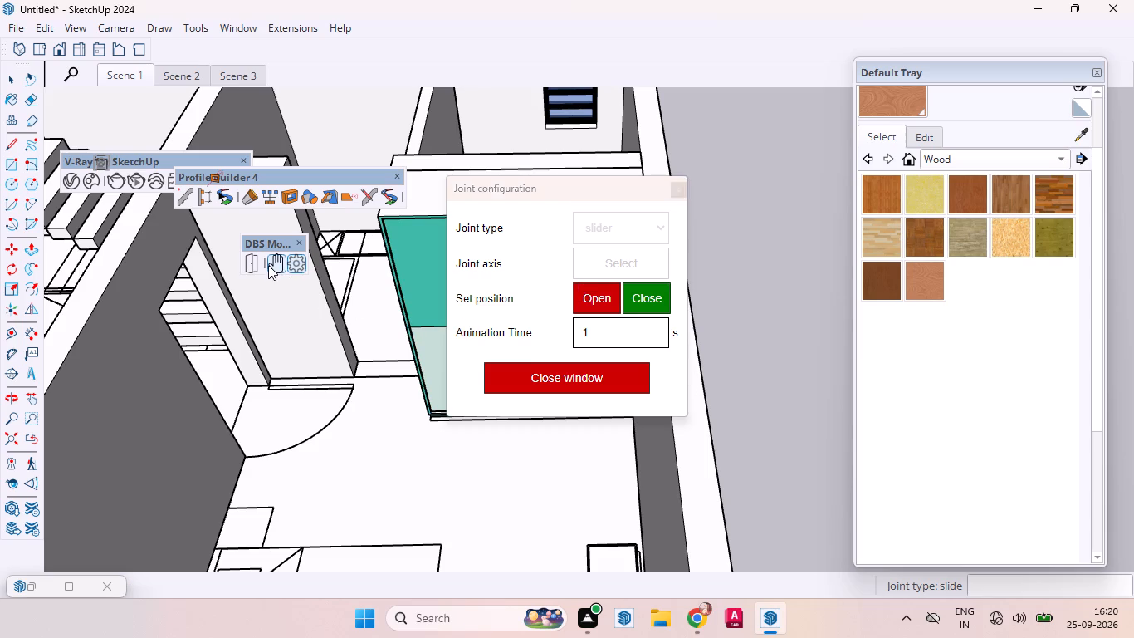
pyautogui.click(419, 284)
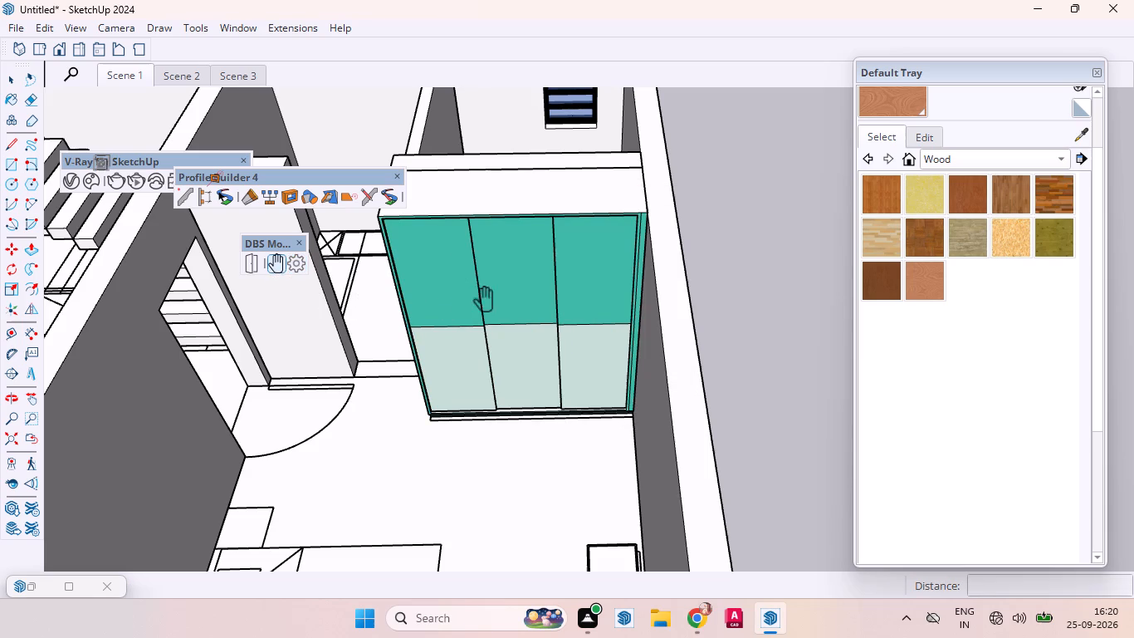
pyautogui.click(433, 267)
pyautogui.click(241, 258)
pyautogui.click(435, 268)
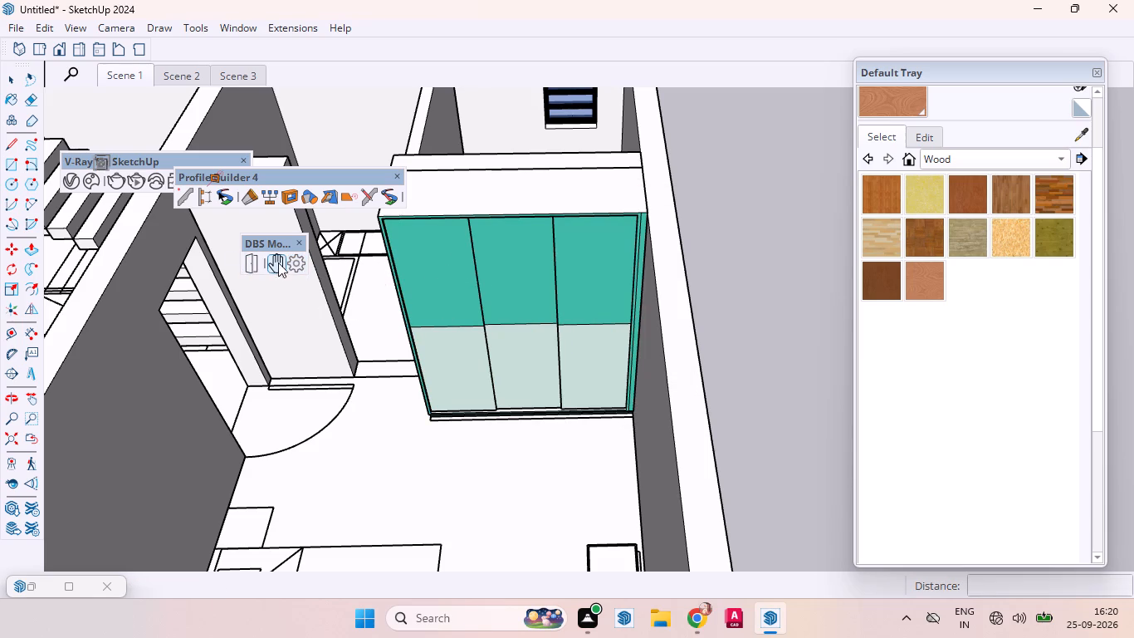
# Reconfigure the end door's joint by setting the open position, choosing slider as joint type and starting the joint axis selection.
pyautogui.click(291, 263)
pyautogui.moveTo(421, 290); pyautogui.dragTo(447, 297)
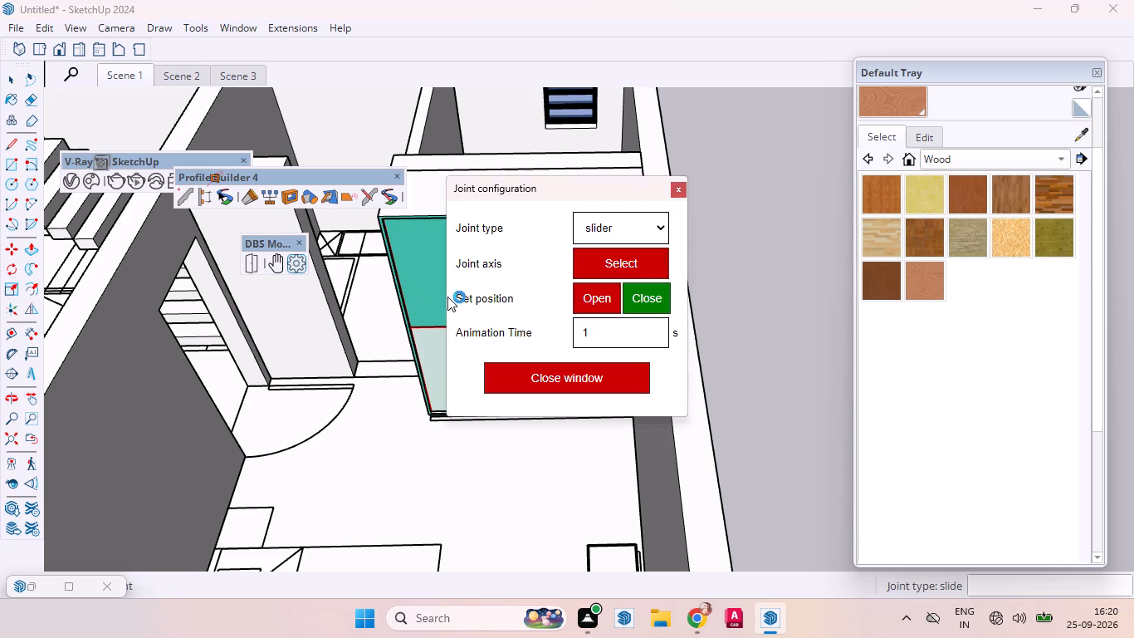
pyautogui.moveTo(447, 297); pyautogui.dragTo(498, 290)
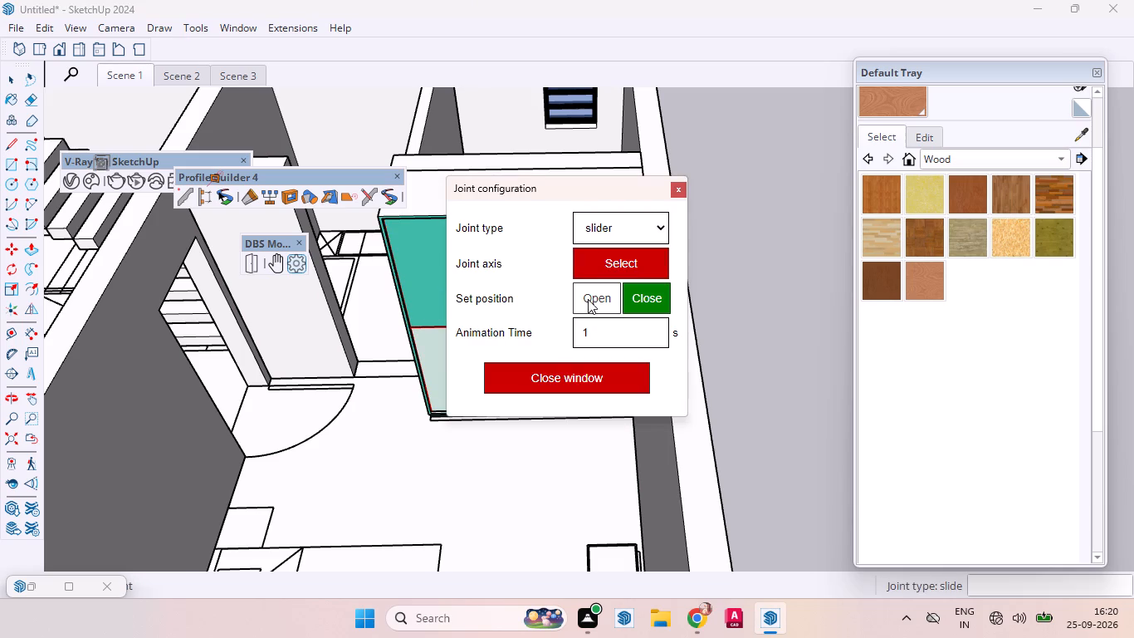
pyautogui.click(588, 297)
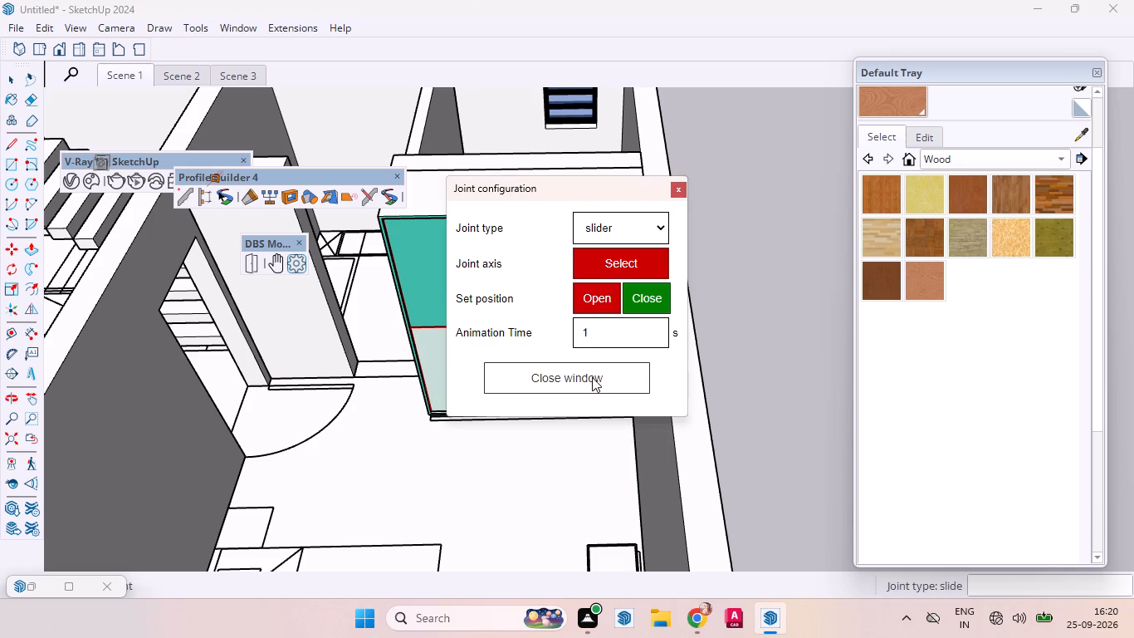
pyautogui.click(653, 222)
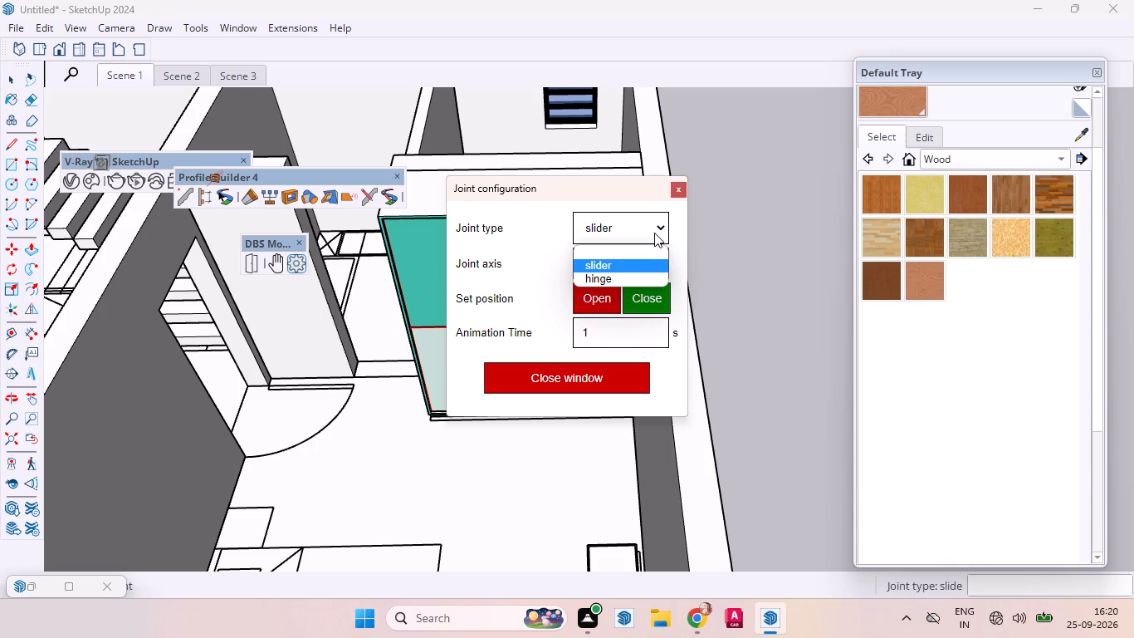
pyautogui.click(608, 267)
pyautogui.click(638, 272)
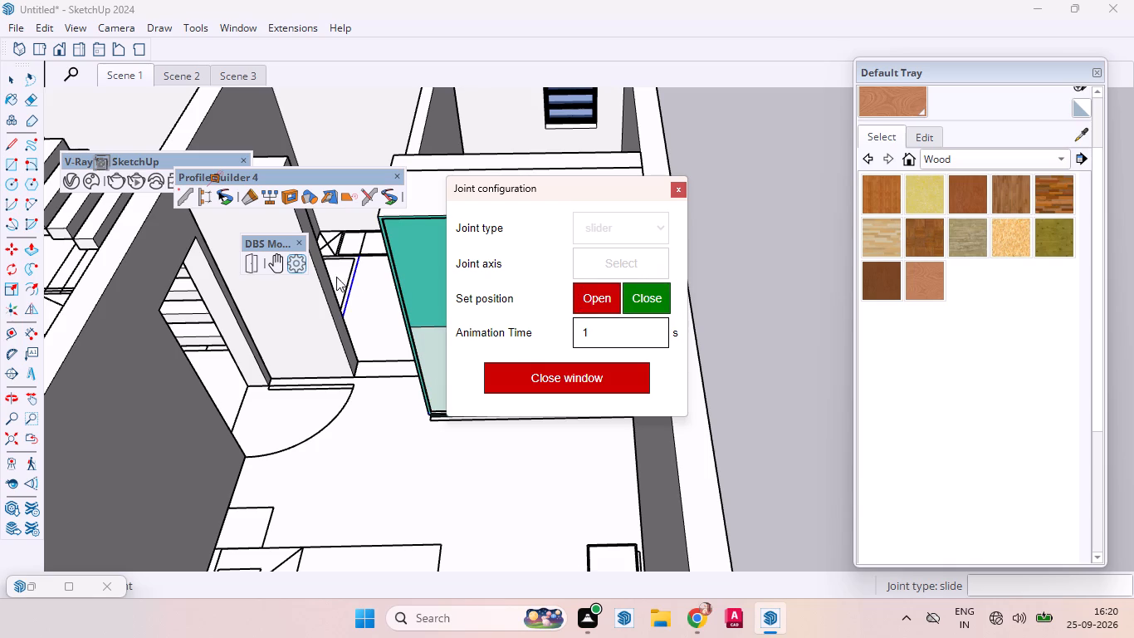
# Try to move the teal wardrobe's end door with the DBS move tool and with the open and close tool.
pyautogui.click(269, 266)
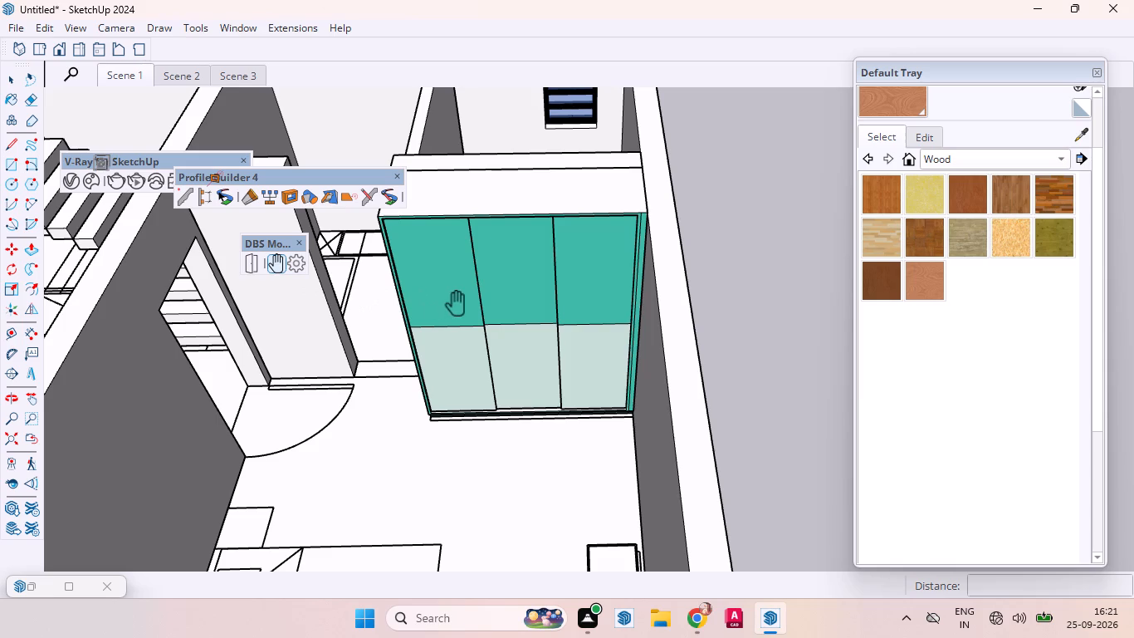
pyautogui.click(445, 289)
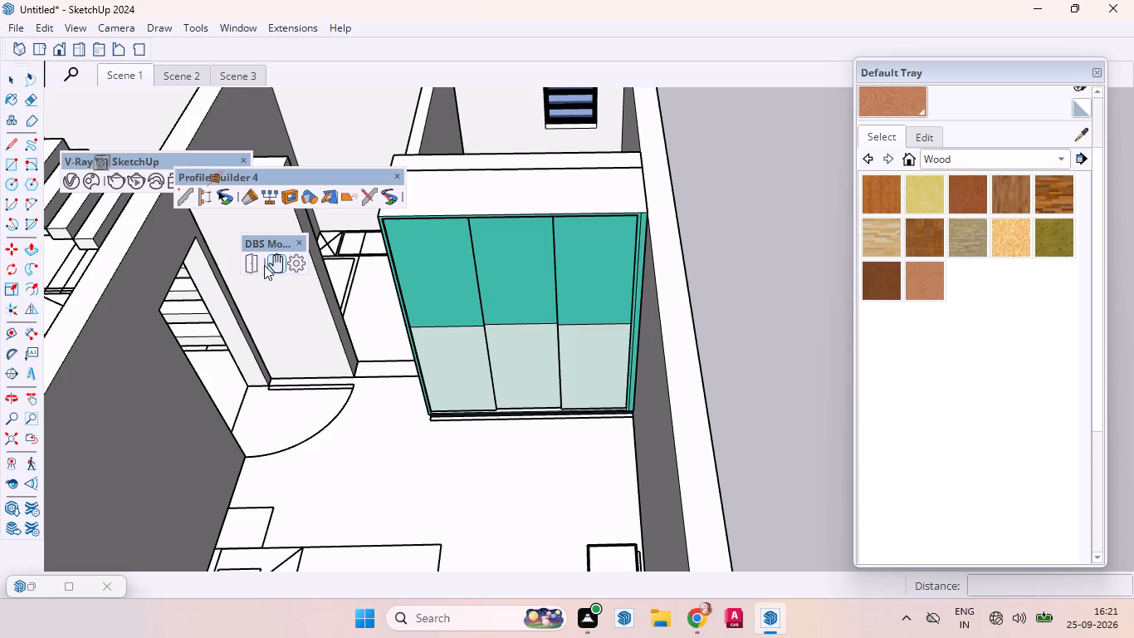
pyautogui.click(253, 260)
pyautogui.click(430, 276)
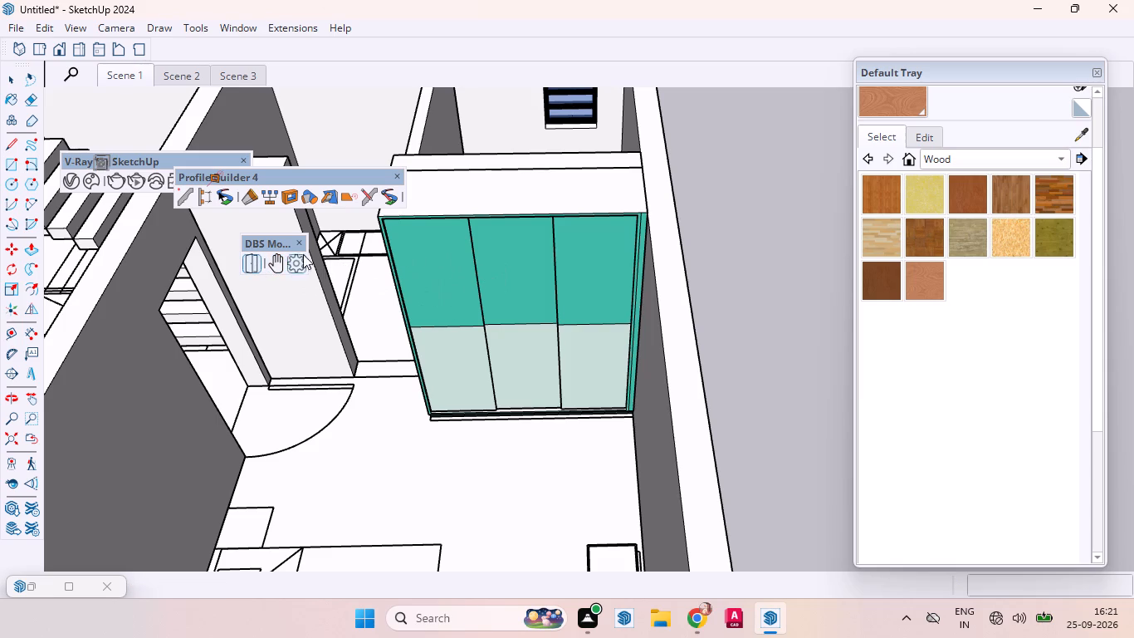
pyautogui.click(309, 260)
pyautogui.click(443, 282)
# Move the floating DBS tools clear of the model beside the tray and return to the Select tool.
pyautogui.moveTo(279, 243); pyautogui.dragTo(770, 201)
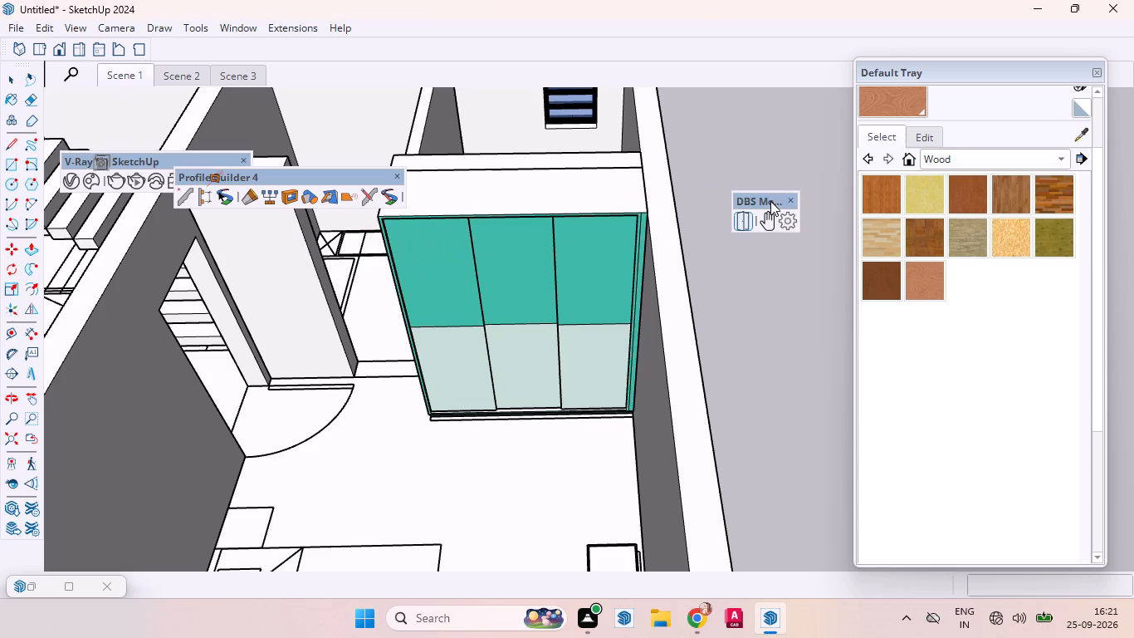
pyautogui.press('space')
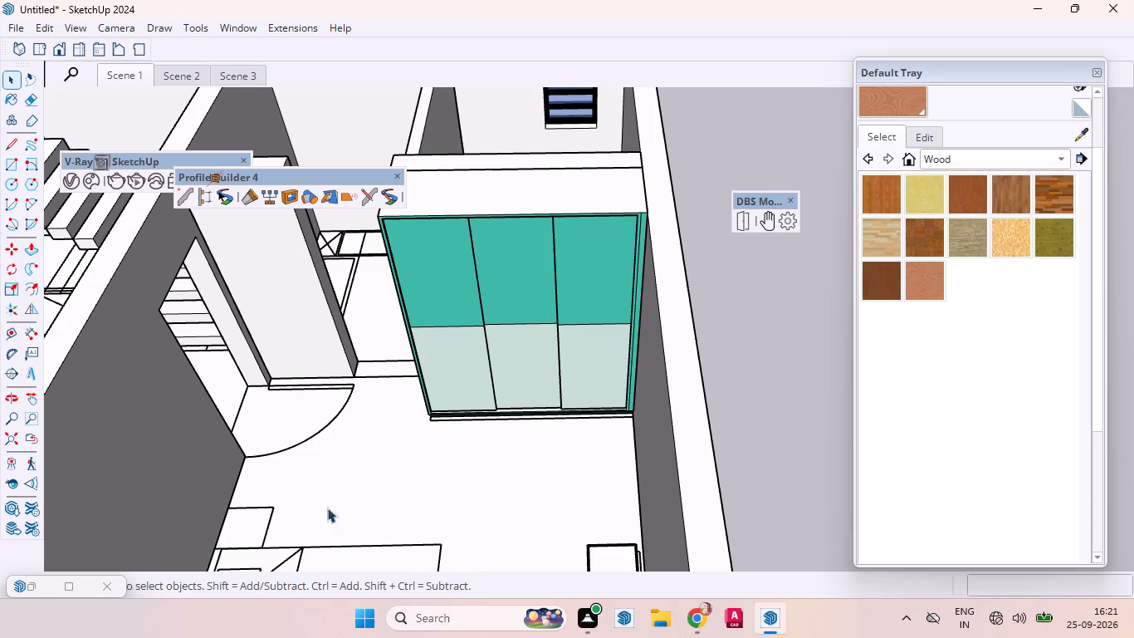
# Examine the house layout and the cream wardrobes in the other bedroom from several viewpoints.
pyautogui.scroll(-2, 385, 593)
pyautogui.scroll(1, 385, 593)
pyautogui.scroll(-2, 385, 593)
pyautogui.scroll(1, 385, 593)
pyautogui.scroll(-5, 328, 416)
pyautogui.moveTo(406, 437); pyautogui.dragTo(400, 383, button='middle')
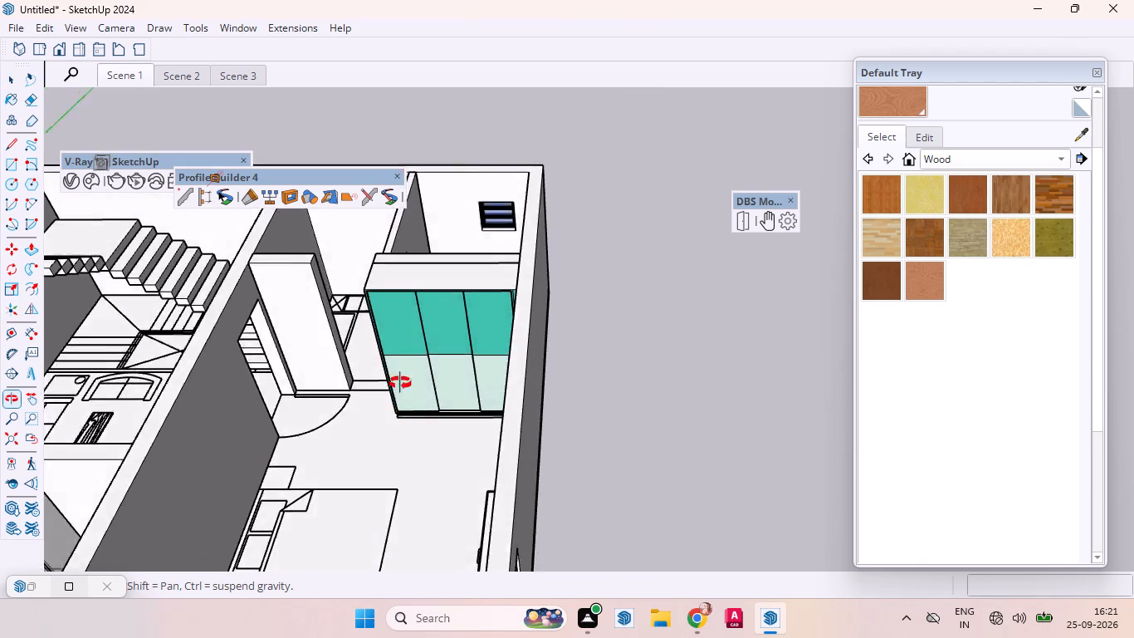
pyautogui.moveTo(400, 383); pyautogui.dragTo(447, 388, button='middle')
pyautogui.scroll(-3, 447, 388)
pyautogui.scroll(3, 457, 394)
pyautogui.scroll(-16, 483, 393)
pyautogui.scroll(6, 122, 429)
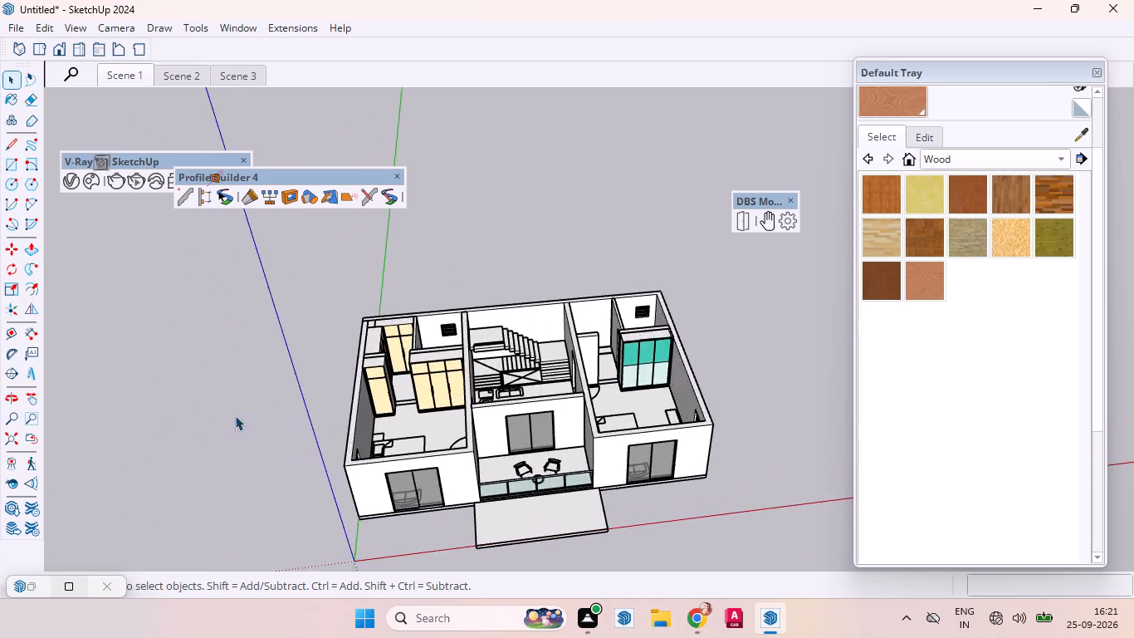
pyautogui.scroll(6, 235, 415)
pyautogui.scroll(-1, 390, 375)
pyautogui.scroll(2, 392, 375)
pyautogui.scroll(-2, 398, 373)
pyautogui.scroll(8, 399, 373)
pyautogui.scroll(-1, 437, 376)
pyautogui.scroll(3, 437, 376)
pyautogui.moveTo(422, 396); pyautogui.dragTo(236, 441, button='middle')
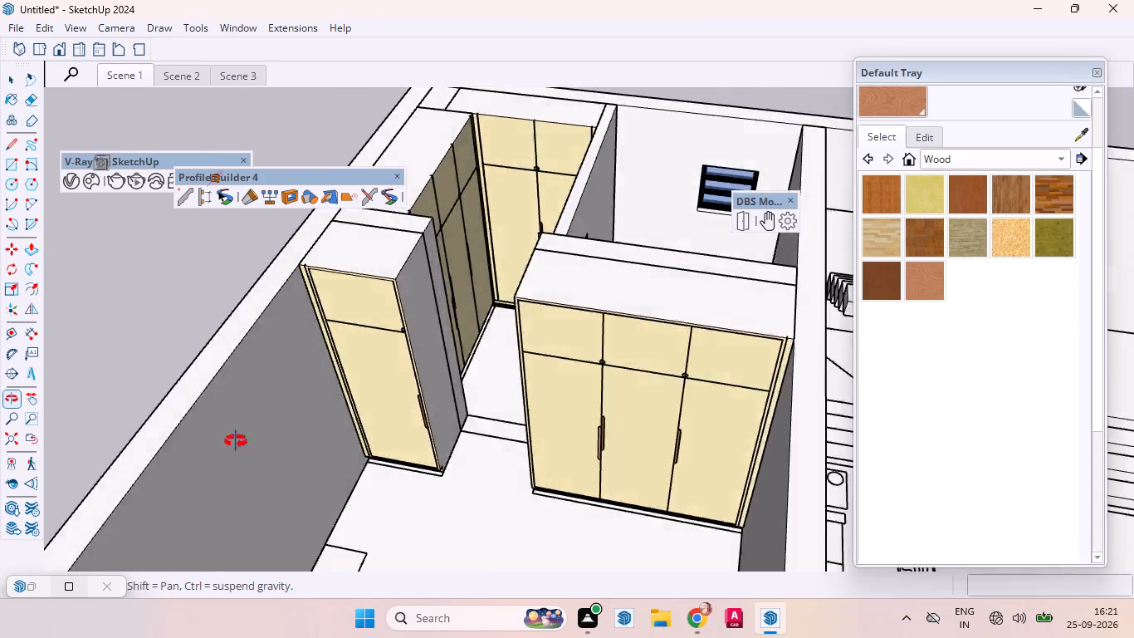
pyautogui.moveTo(236, 441); pyautogui.dragTo(387, 287, button='middle')
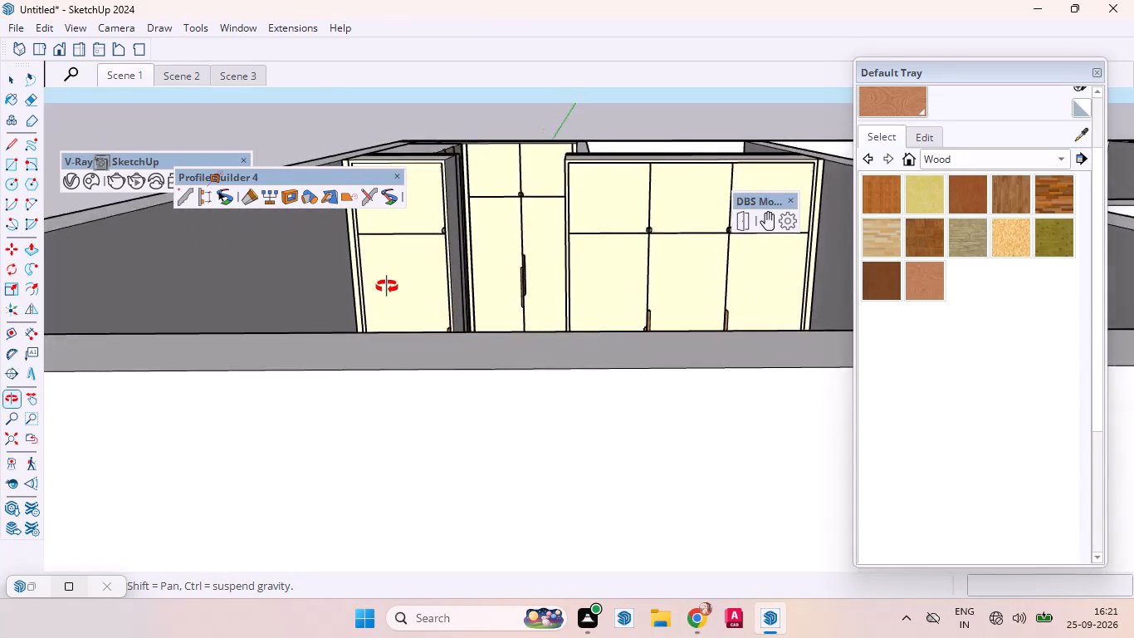
pyautogui.moveTo(387, 287); pyautogui.dragTo(419, 376, button='middle')
pyautogui.scroll(-3, 419, 376)
pyautogui.scroll(4, 420, 374)
pyautogui.scroll(-11, 420, 374)
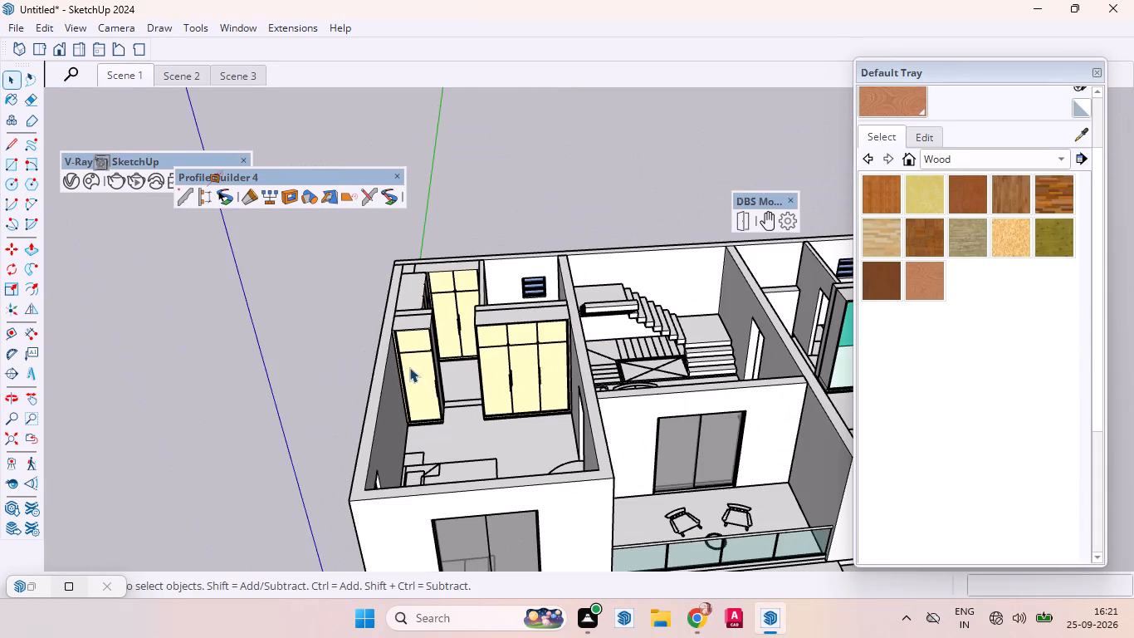
pyautogui.moveTo(382, 384); pyautogui.dragTo(355, 386, button='middle')
pyautogui.scroll(1, 356, 384)
pyautogui.scroll(-2, 356, 384)
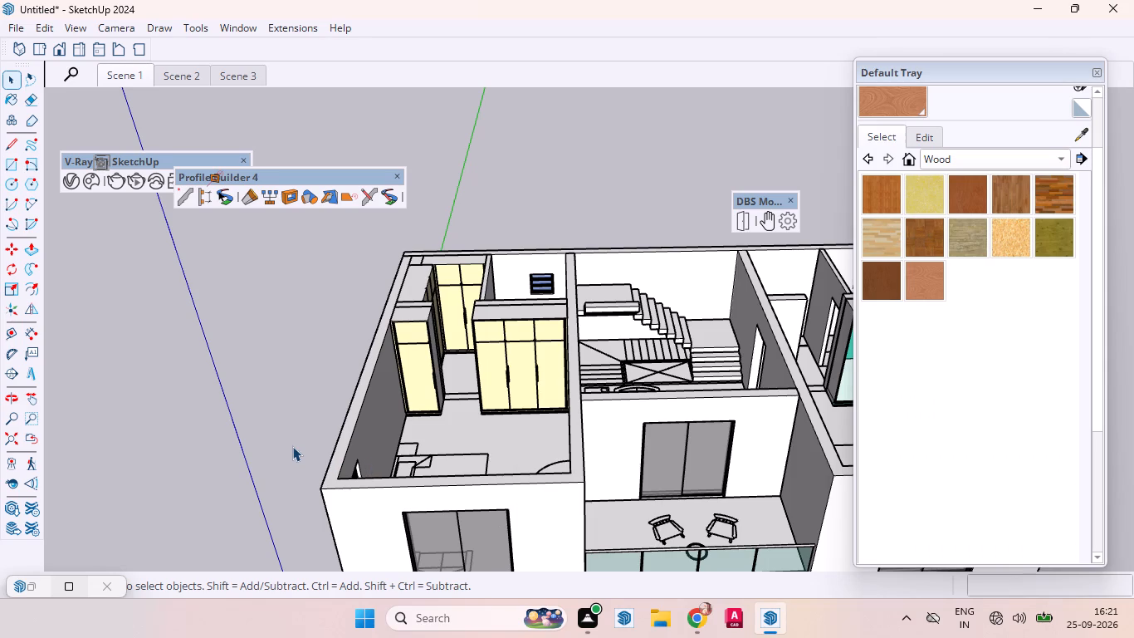
pyautogui.scroll(1, 292, 469)
pyautogui.scroll(-1, 292, 476)
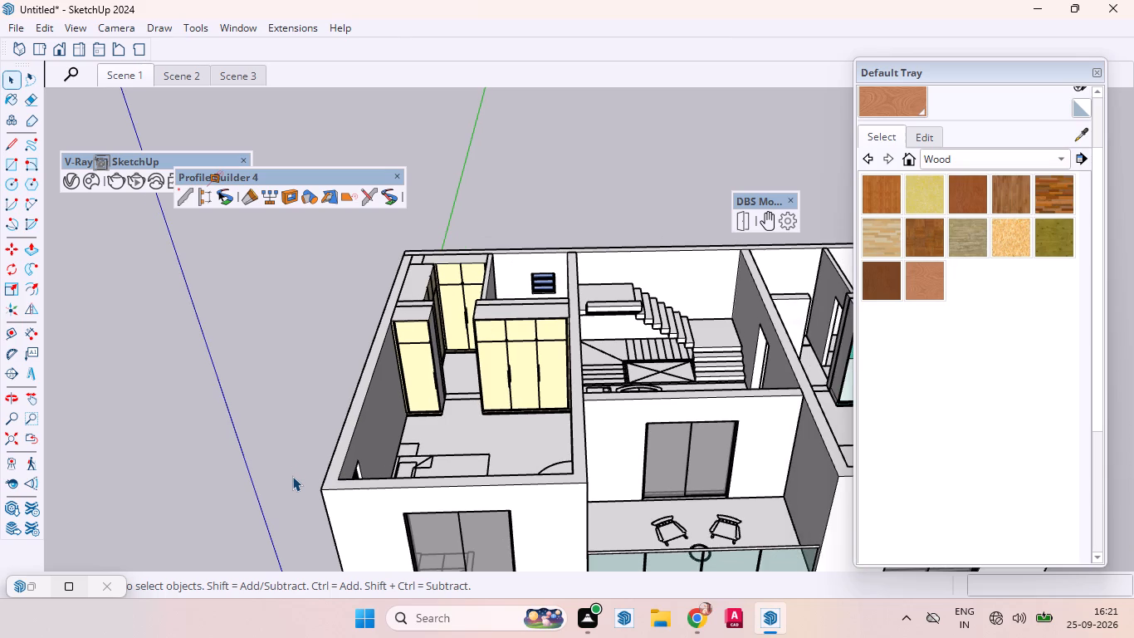
pyautogui.scroll(1, 292, 476)
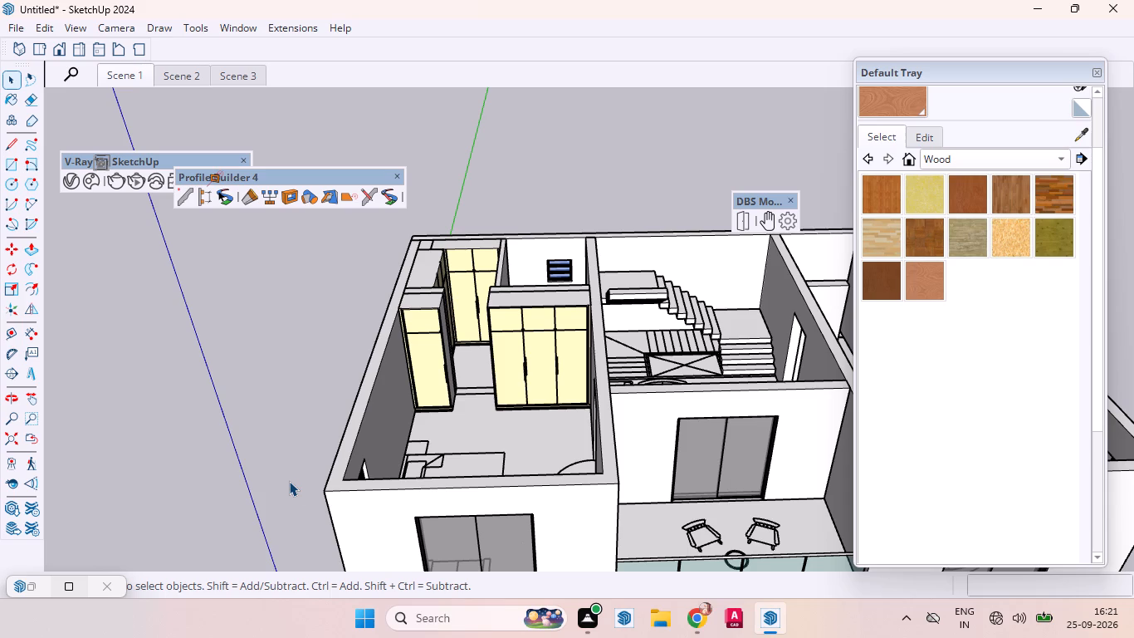
pyautogui.scroll(-3, 252, 509)
pyautogui.scroll(2, 228, 510)
pyautogui.scroll(-1, 228, 510)
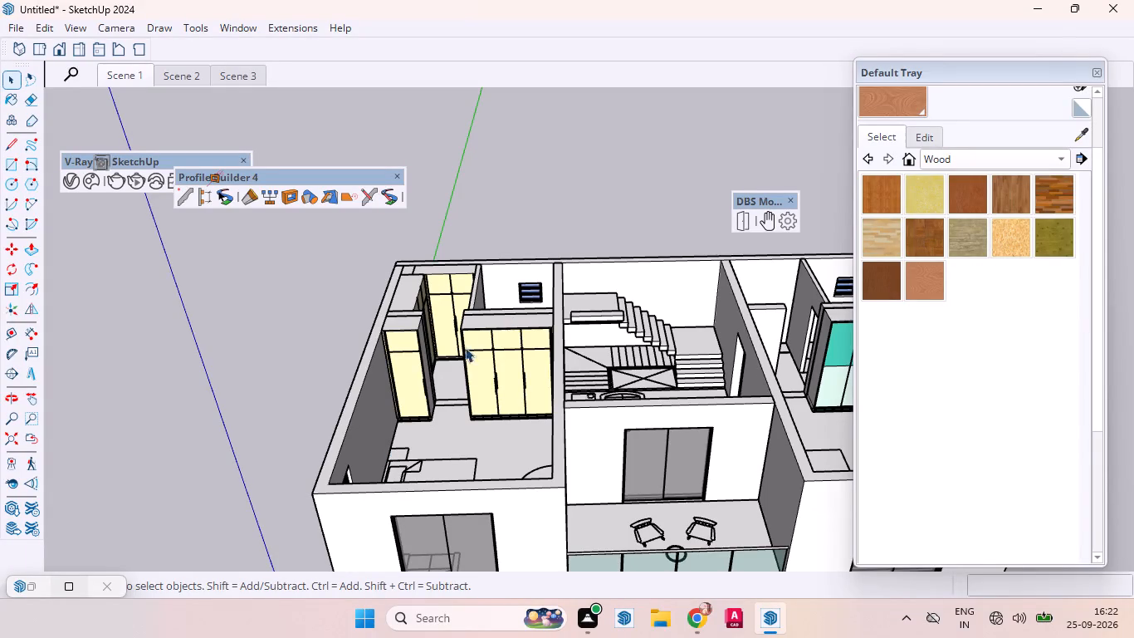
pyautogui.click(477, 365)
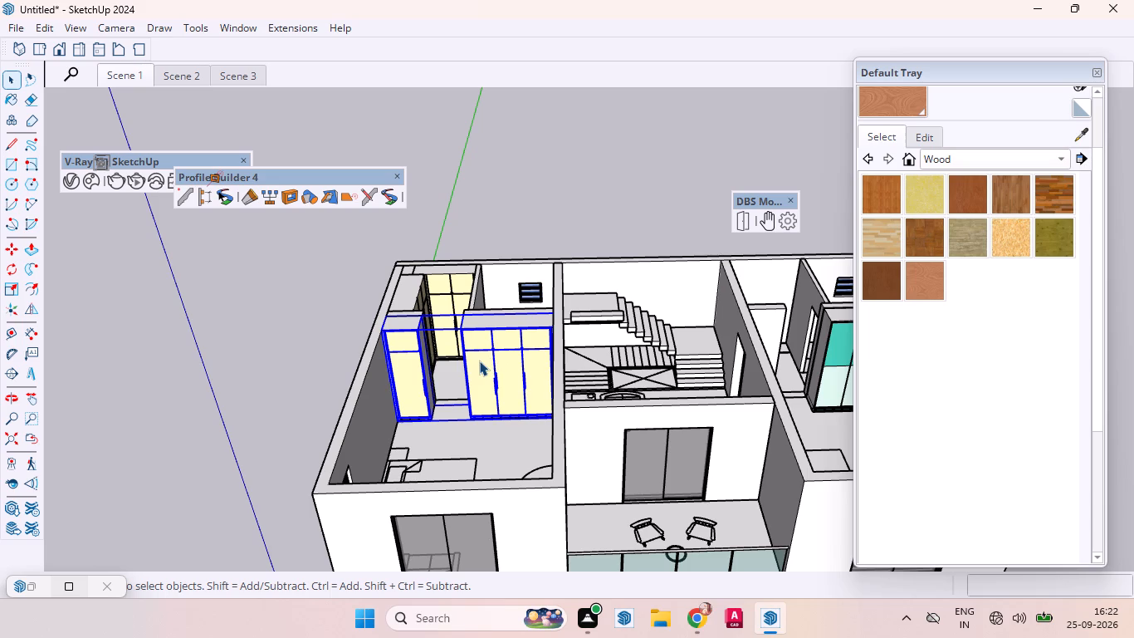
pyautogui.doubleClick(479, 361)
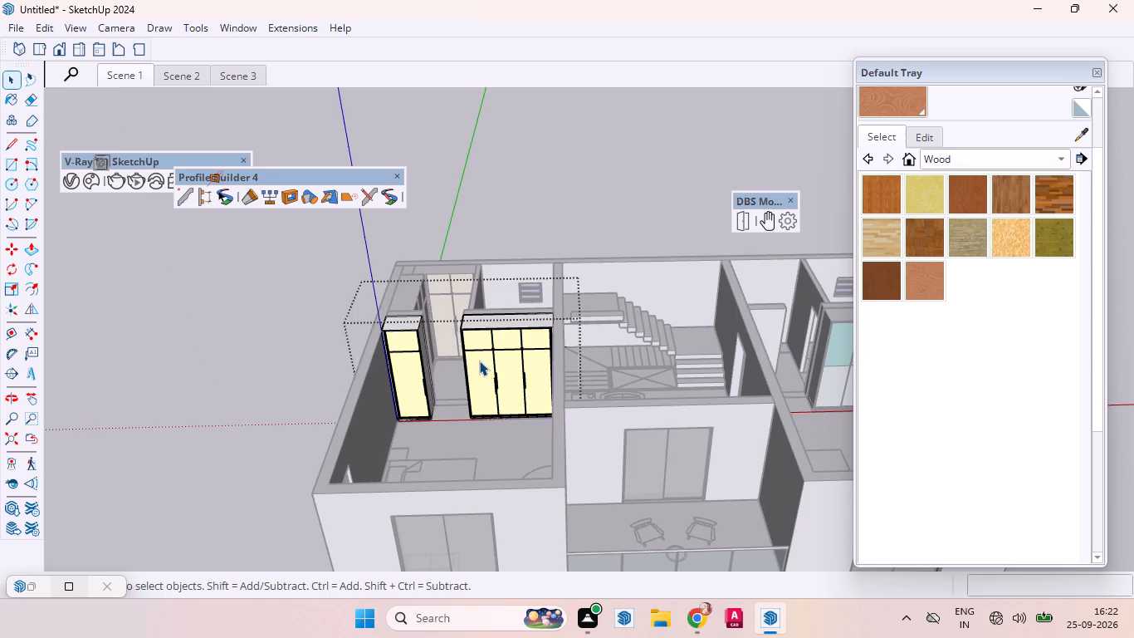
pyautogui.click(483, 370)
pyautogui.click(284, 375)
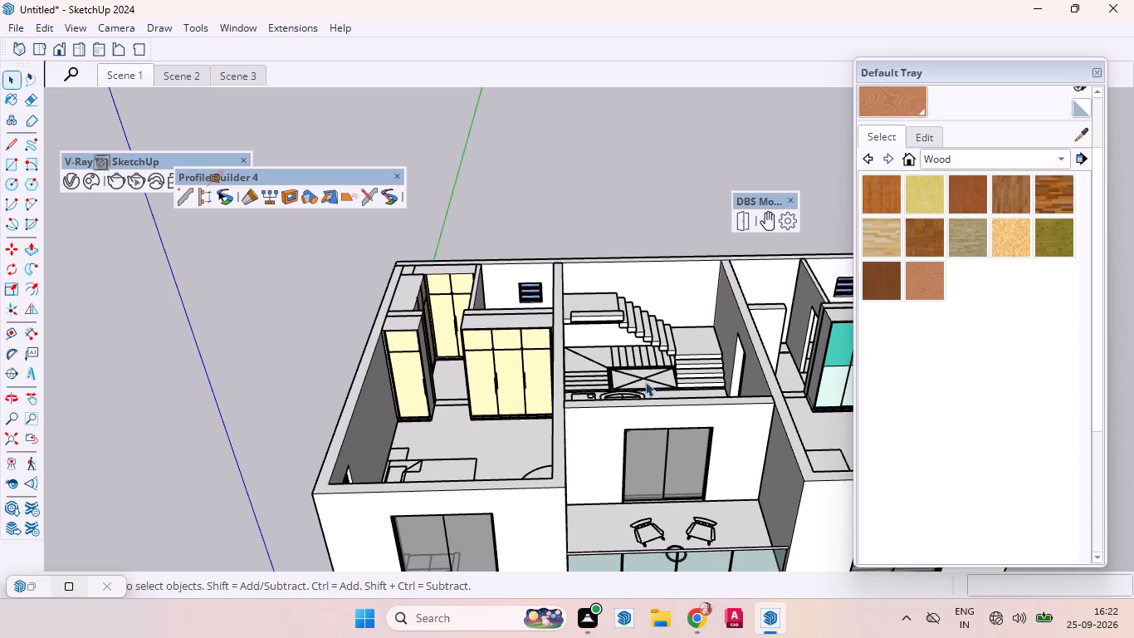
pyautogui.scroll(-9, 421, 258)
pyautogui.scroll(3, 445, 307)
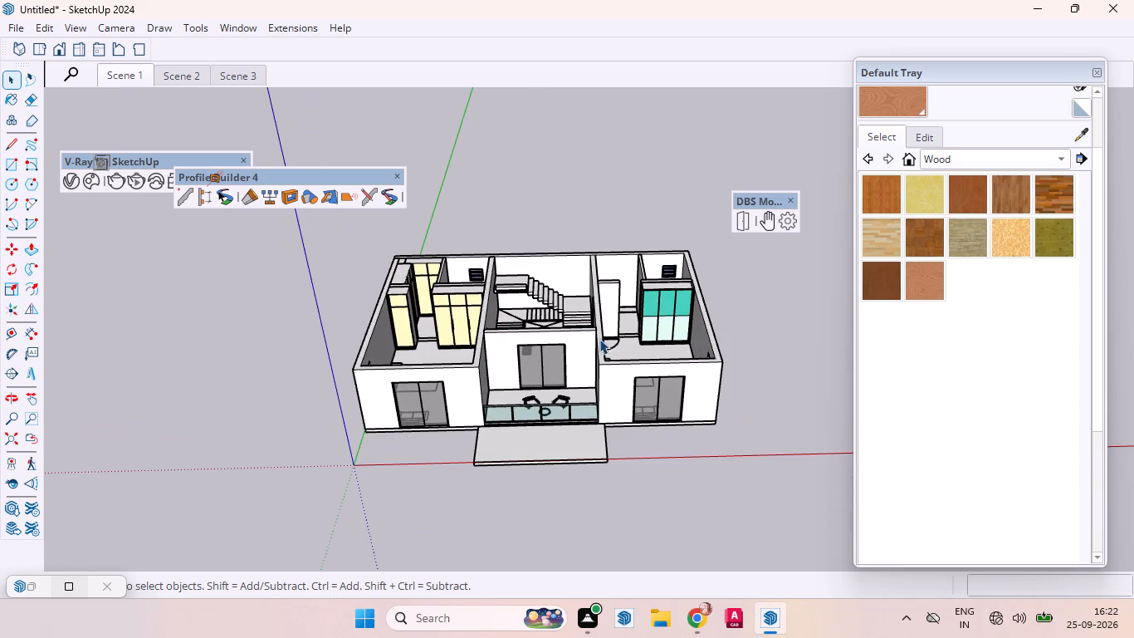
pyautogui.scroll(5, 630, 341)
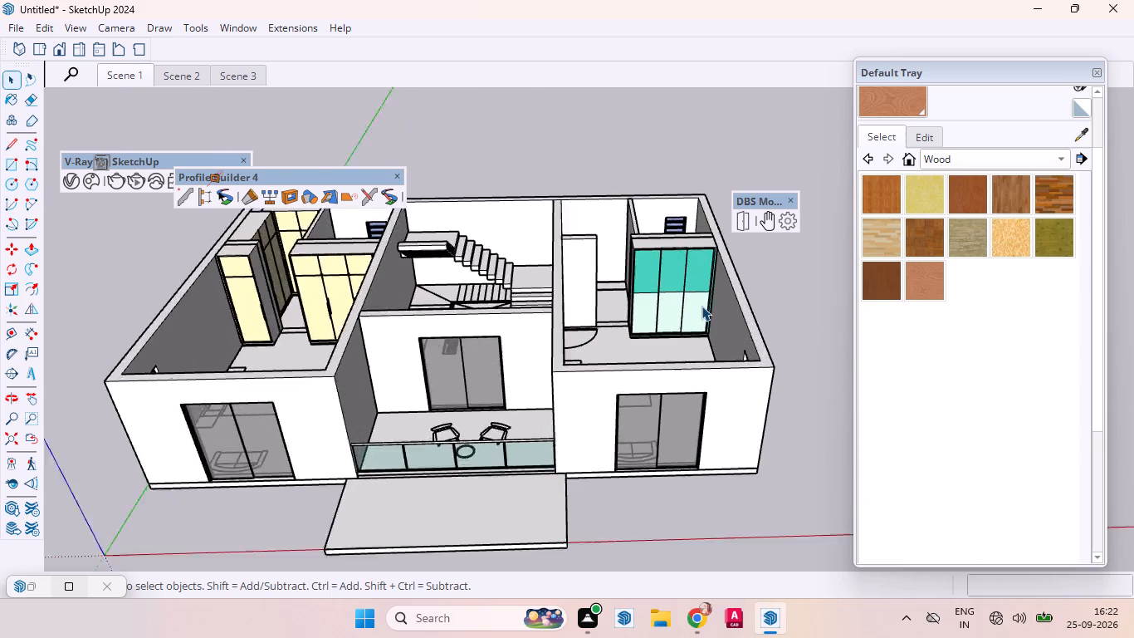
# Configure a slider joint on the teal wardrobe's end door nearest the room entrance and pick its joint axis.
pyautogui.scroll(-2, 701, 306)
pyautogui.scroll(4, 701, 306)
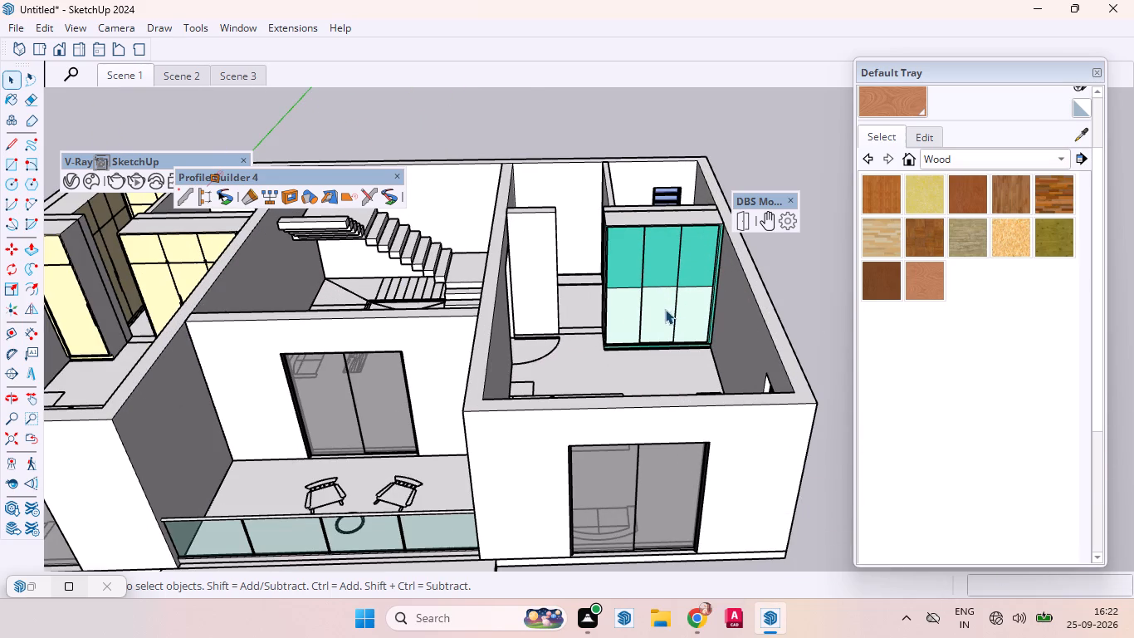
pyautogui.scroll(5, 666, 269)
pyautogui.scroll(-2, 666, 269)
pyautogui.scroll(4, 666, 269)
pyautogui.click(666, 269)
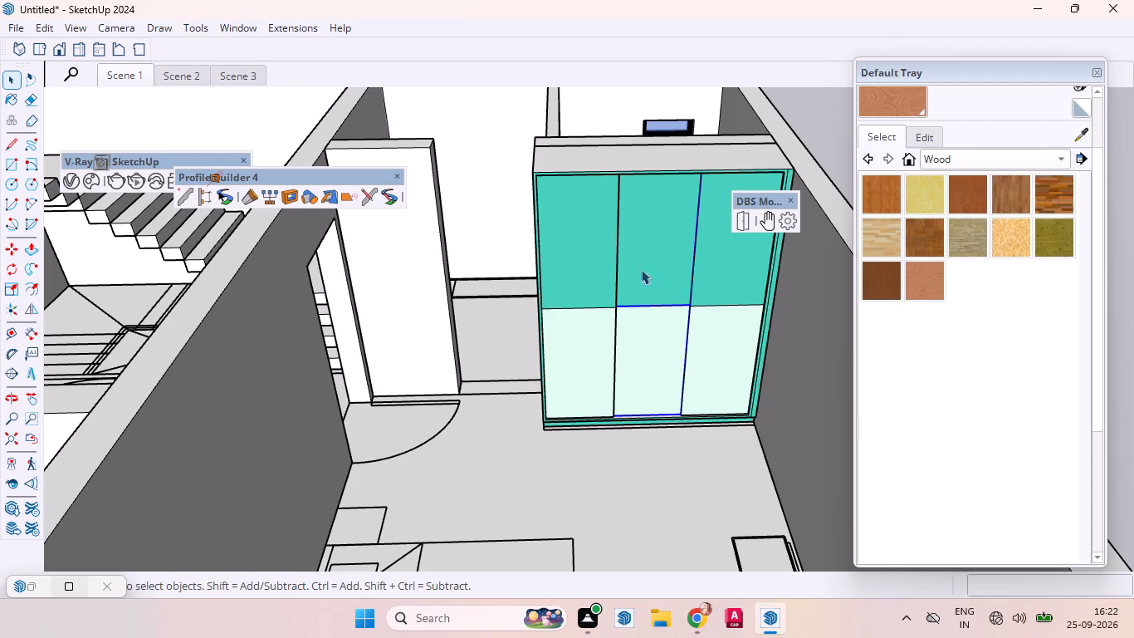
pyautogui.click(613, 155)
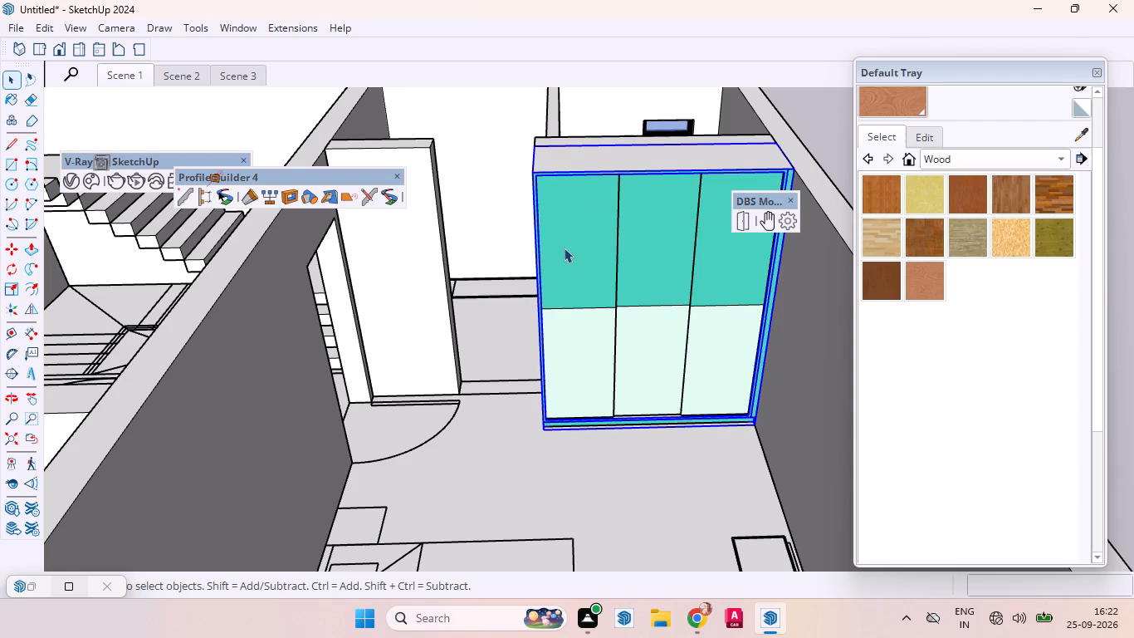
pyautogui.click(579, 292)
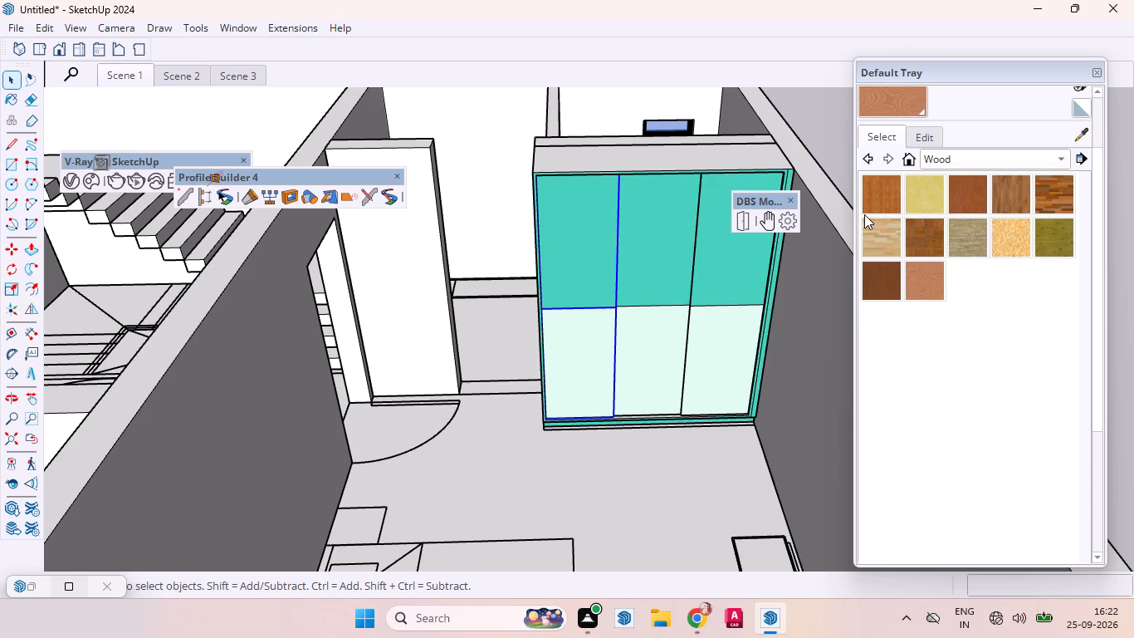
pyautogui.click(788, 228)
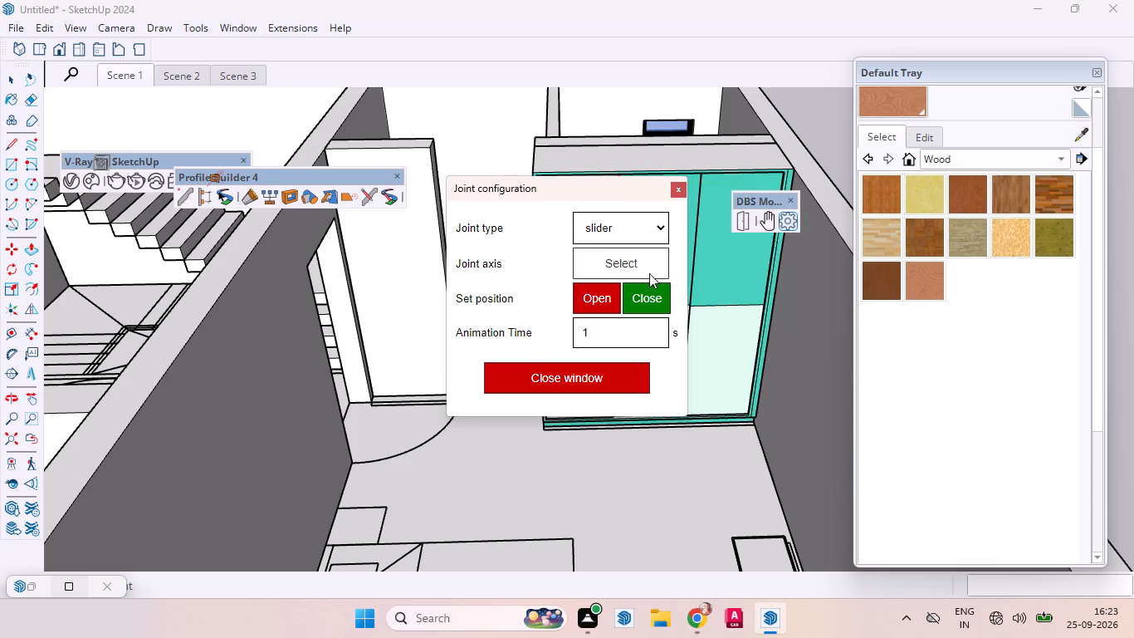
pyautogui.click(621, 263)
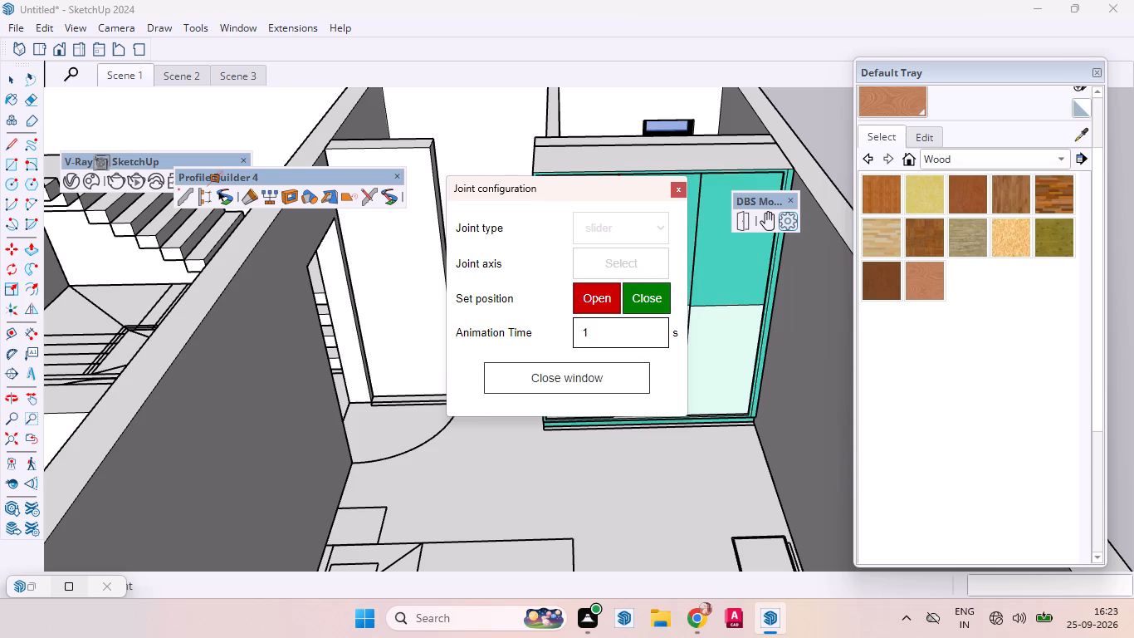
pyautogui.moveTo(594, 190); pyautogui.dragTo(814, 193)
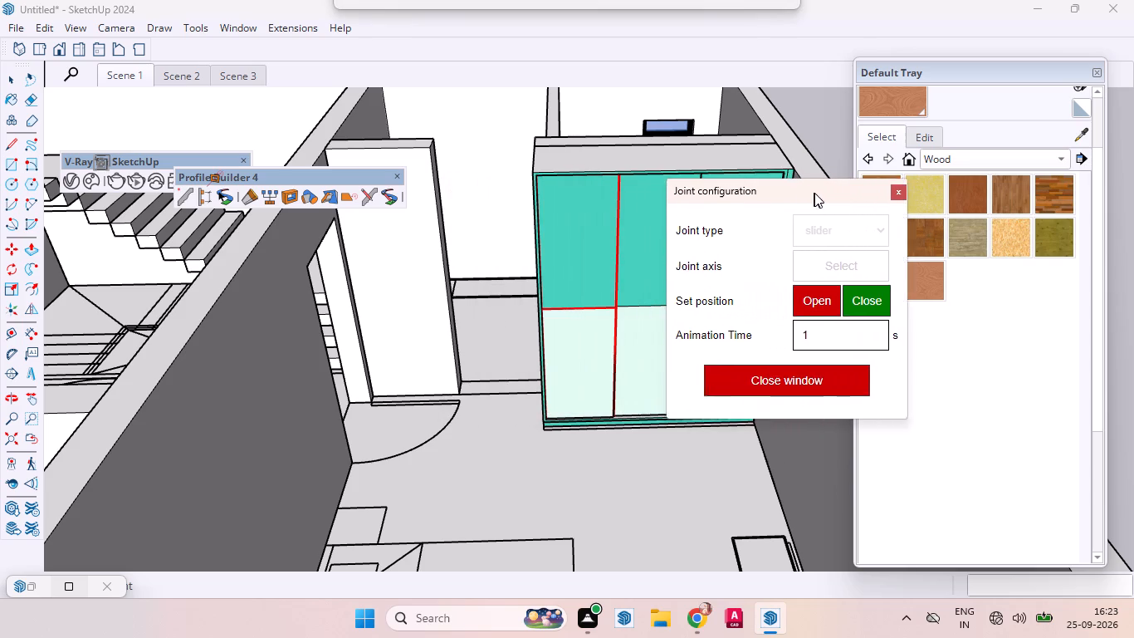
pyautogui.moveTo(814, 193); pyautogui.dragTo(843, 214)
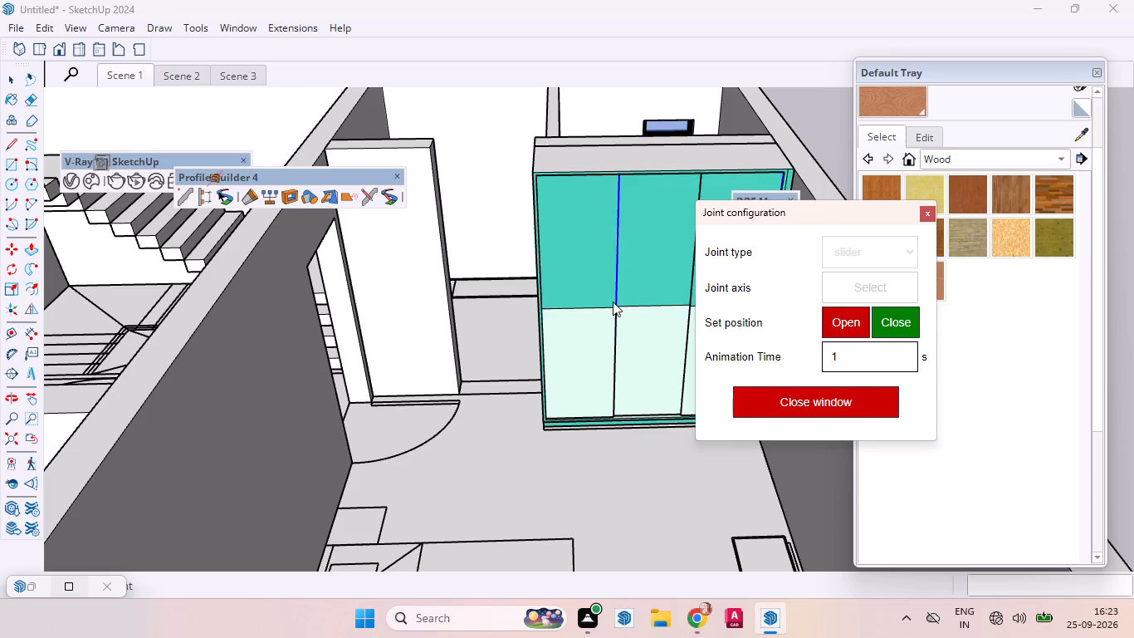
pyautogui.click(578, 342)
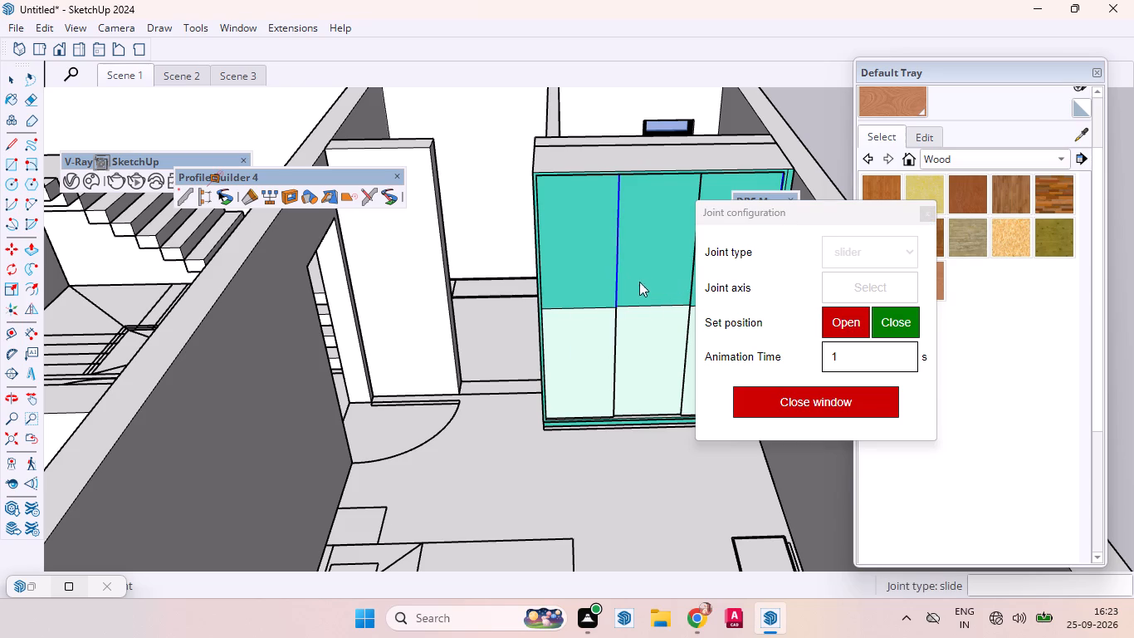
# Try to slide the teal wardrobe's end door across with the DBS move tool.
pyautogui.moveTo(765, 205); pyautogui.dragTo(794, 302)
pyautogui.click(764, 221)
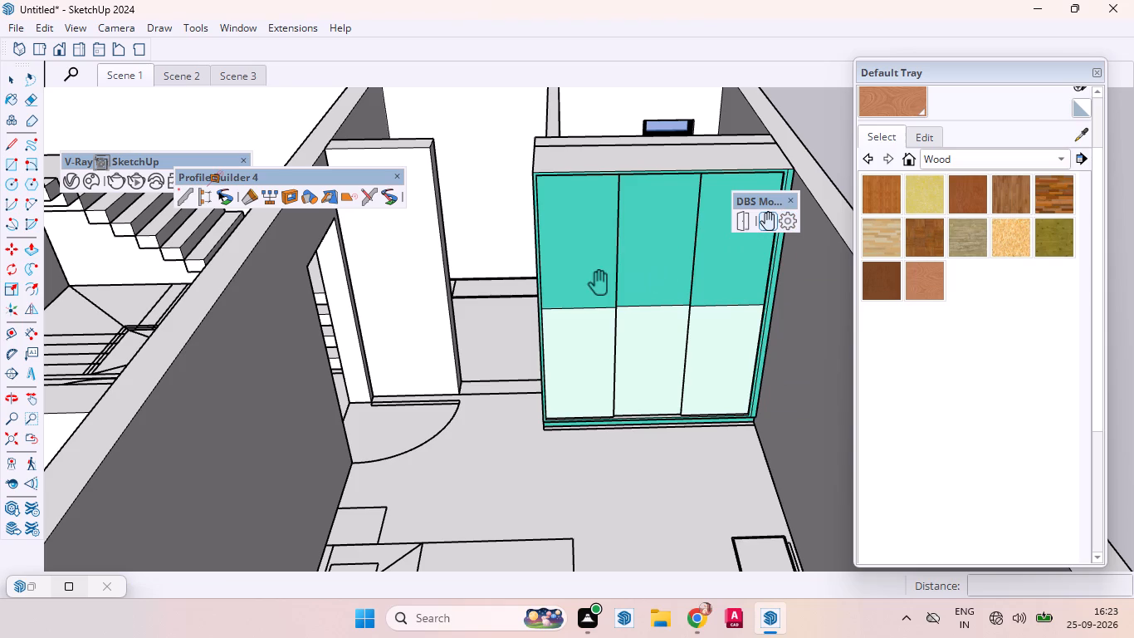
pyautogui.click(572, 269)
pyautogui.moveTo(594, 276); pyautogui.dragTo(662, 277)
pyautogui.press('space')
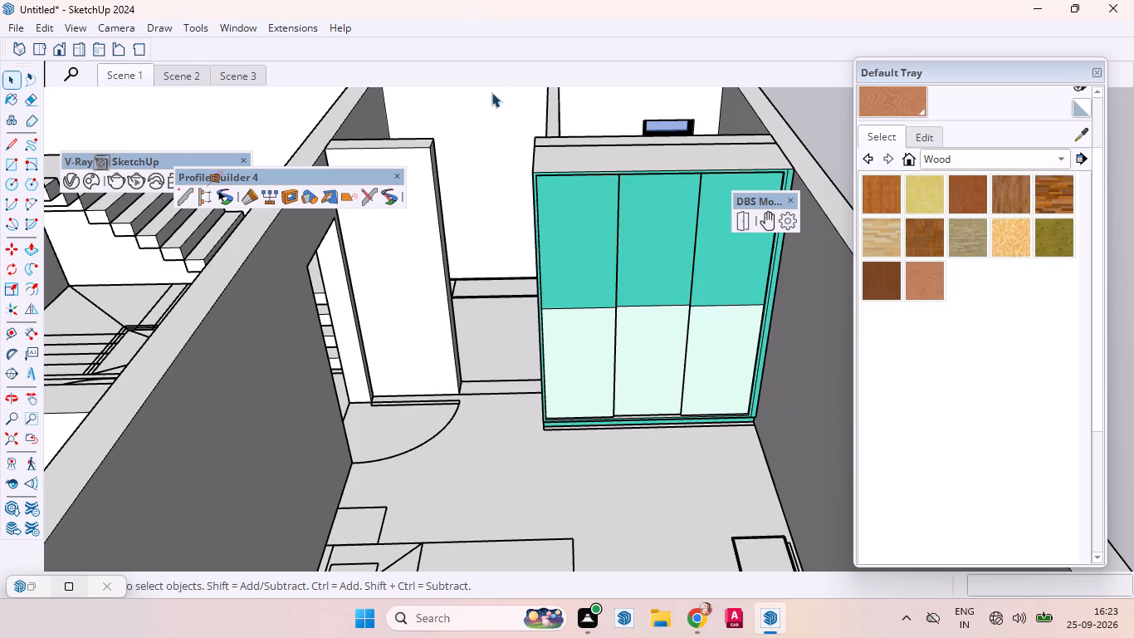
# Reopen the joint configuration for the same end door and pick the slider's joint axis again.
pyautogui.click(569, 259)
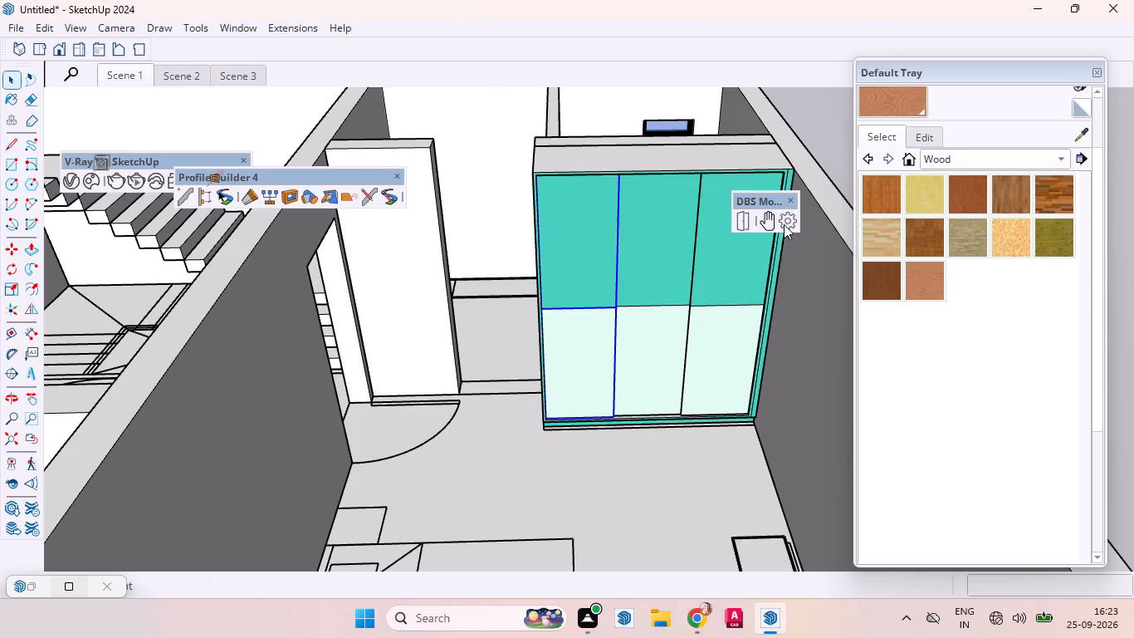
pyautogui.click(790, 218)
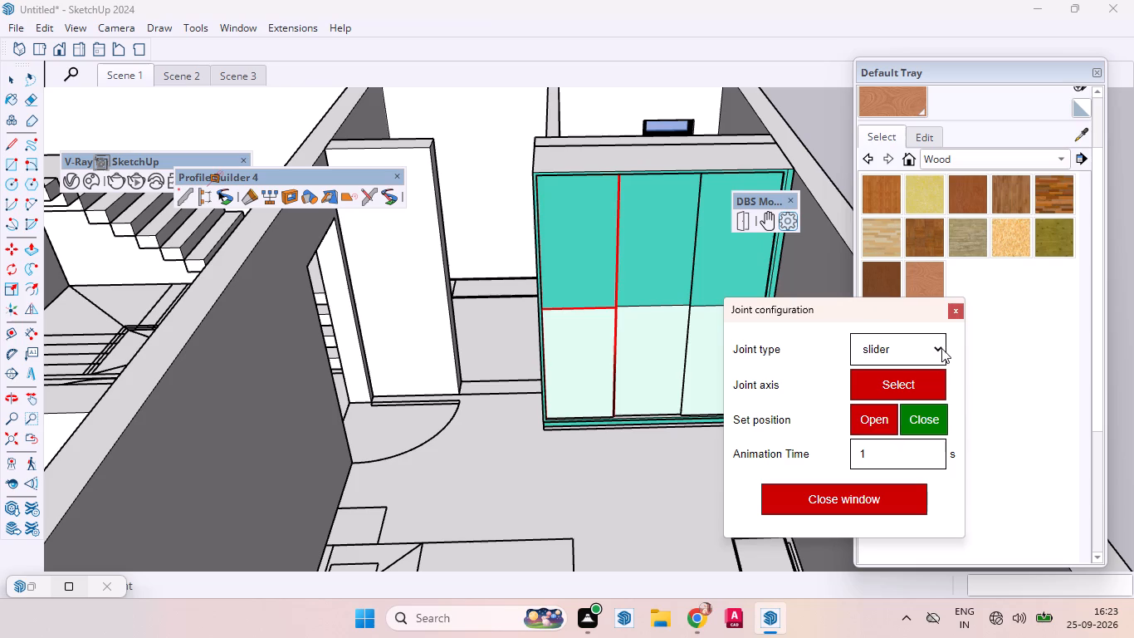
pyautogui.click(892, 384)
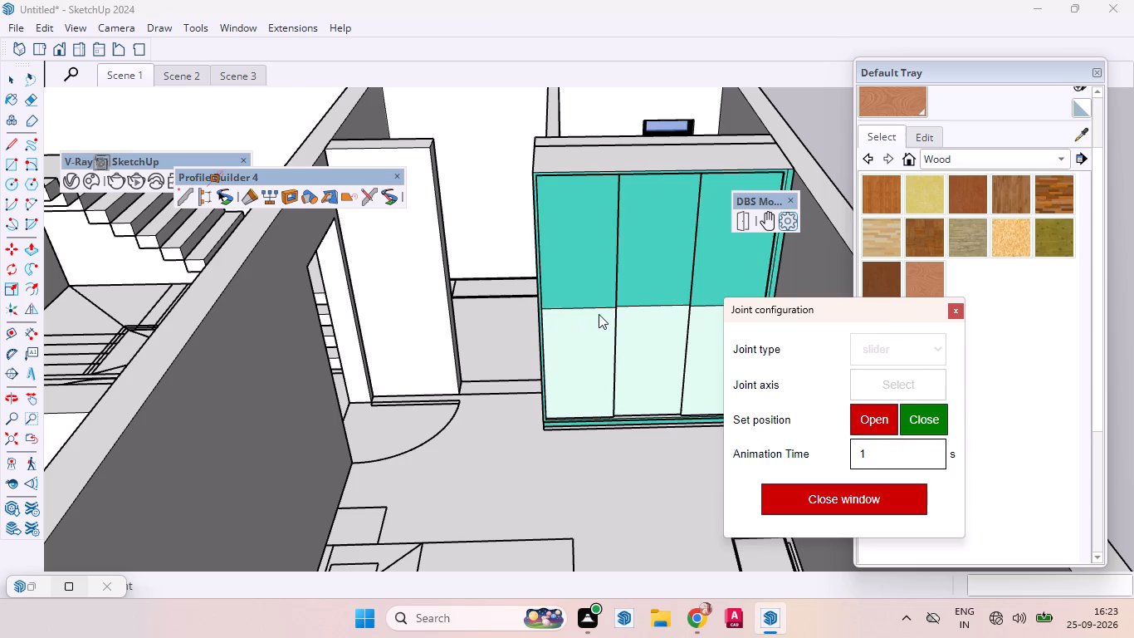
pyautogui.click(599, 301)
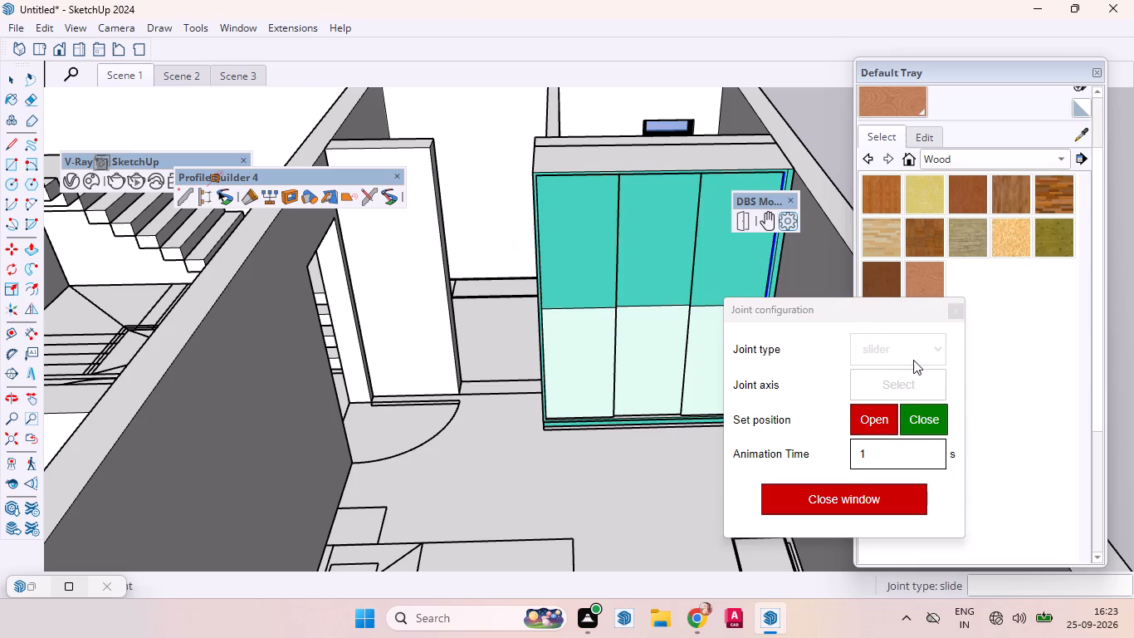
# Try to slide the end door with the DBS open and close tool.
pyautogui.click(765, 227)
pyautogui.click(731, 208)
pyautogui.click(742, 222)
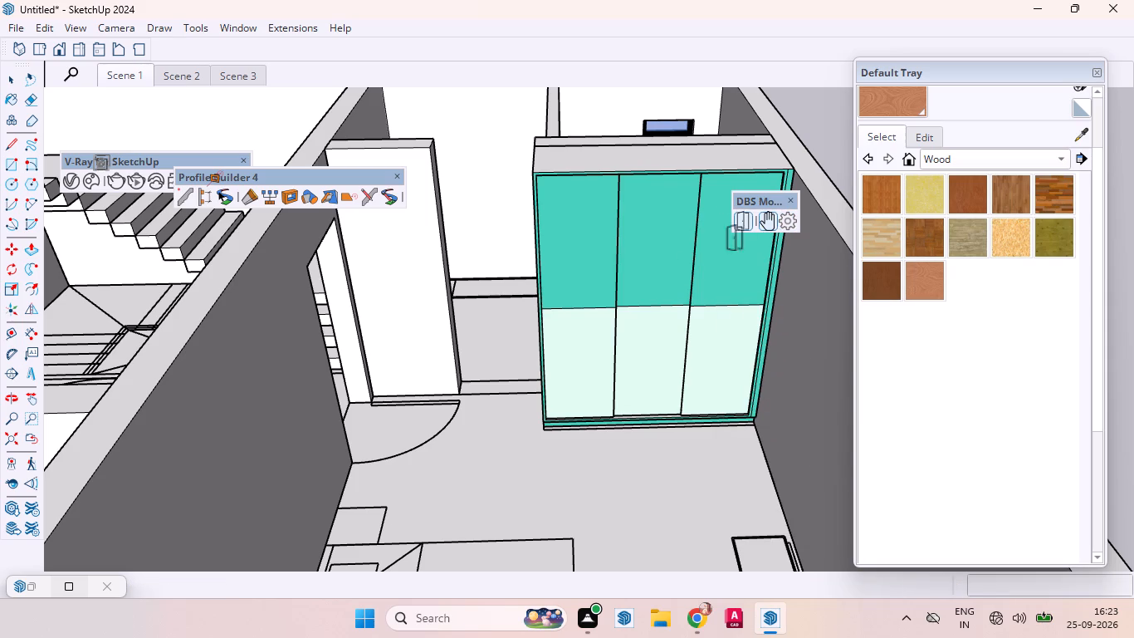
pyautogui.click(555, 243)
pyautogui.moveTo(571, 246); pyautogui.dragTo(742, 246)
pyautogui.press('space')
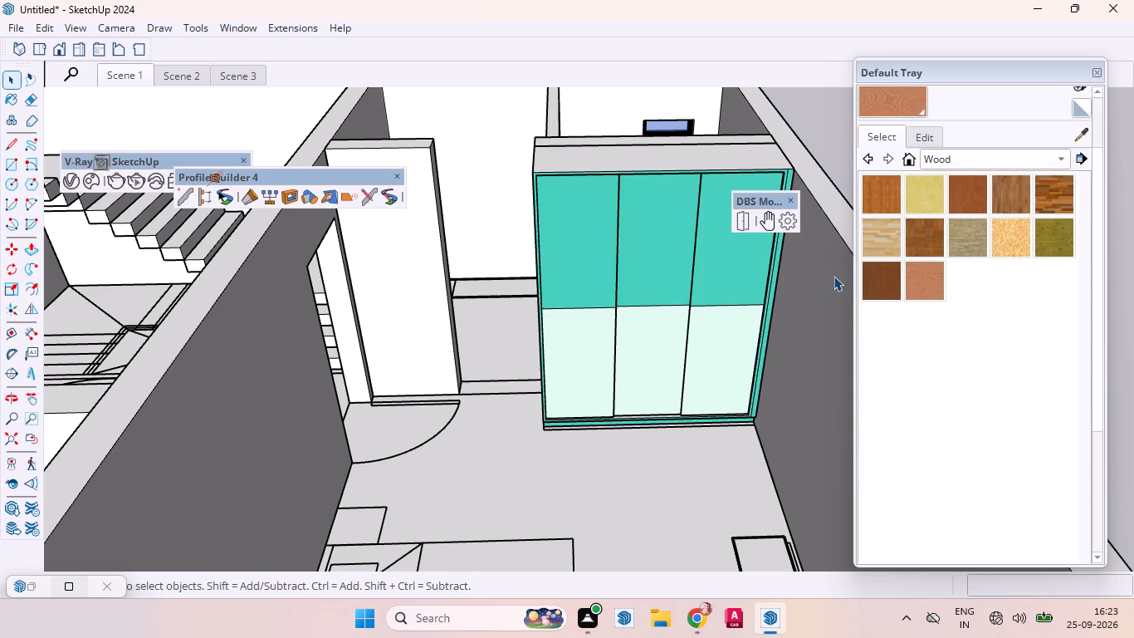
# Close the floating DBS tools.
pyautogui.scroll(-2, 813, 267)
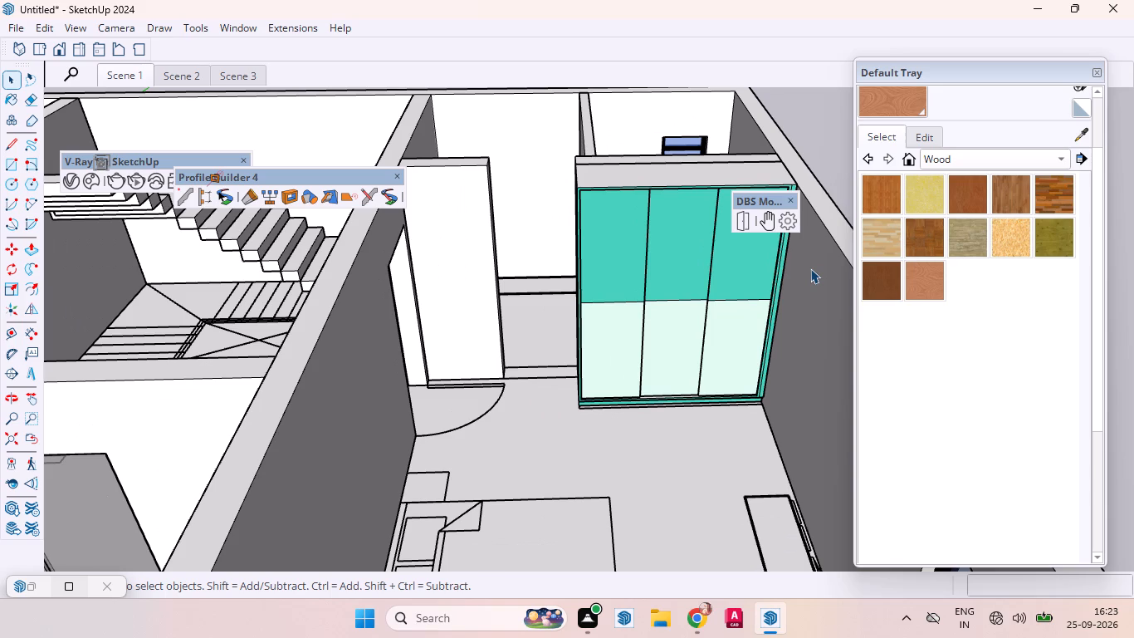
pyautogui.click(796, 198)
# Examine the house interior from above, including the bedrooms, the cream wardrobes and the bathroom beside them.
pyautogui.scroll(-1, 712, 192)
pyautogui.scroll(1, 741, 193)
pyautogui.scroll(-9, 746, 193)
pyautogui.scroll(2, 688, 203)
pyautogui.scroll(-9, 690, 203)
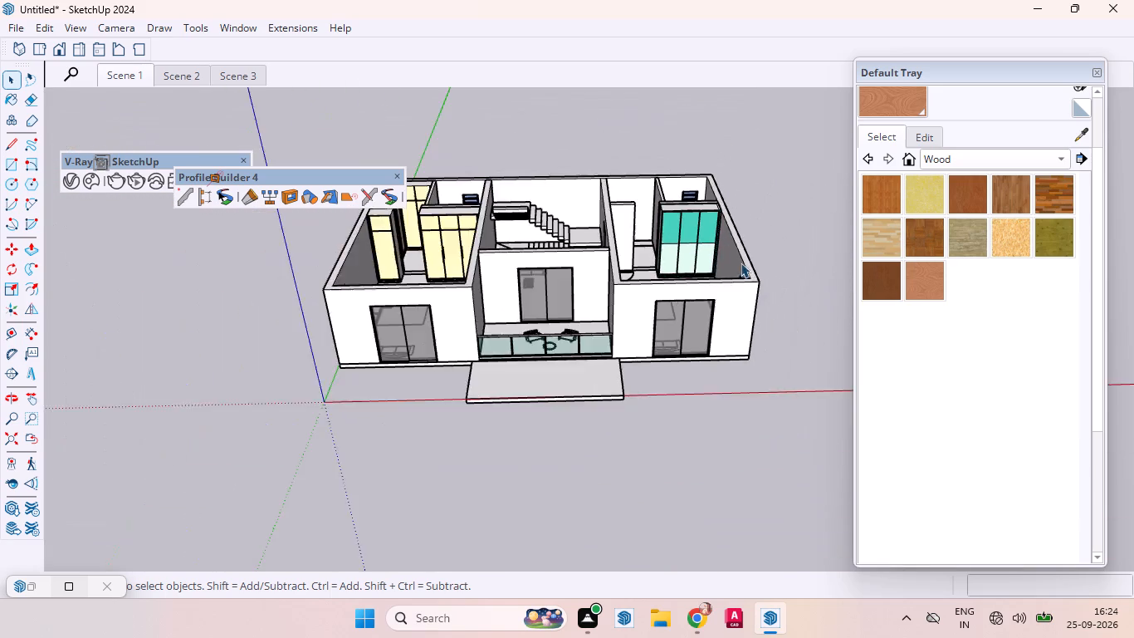
pyautogui.scroll(-5, 741, 263)
pyautogui.moveTo(553, 227); pyautogui.dragTo(576, 453, button='middle')
pyautogui.scroll(13, 706, 337)
pyautogui.moveTo(628, 381); pyautogui.dragTo(550, 221, button='middle')
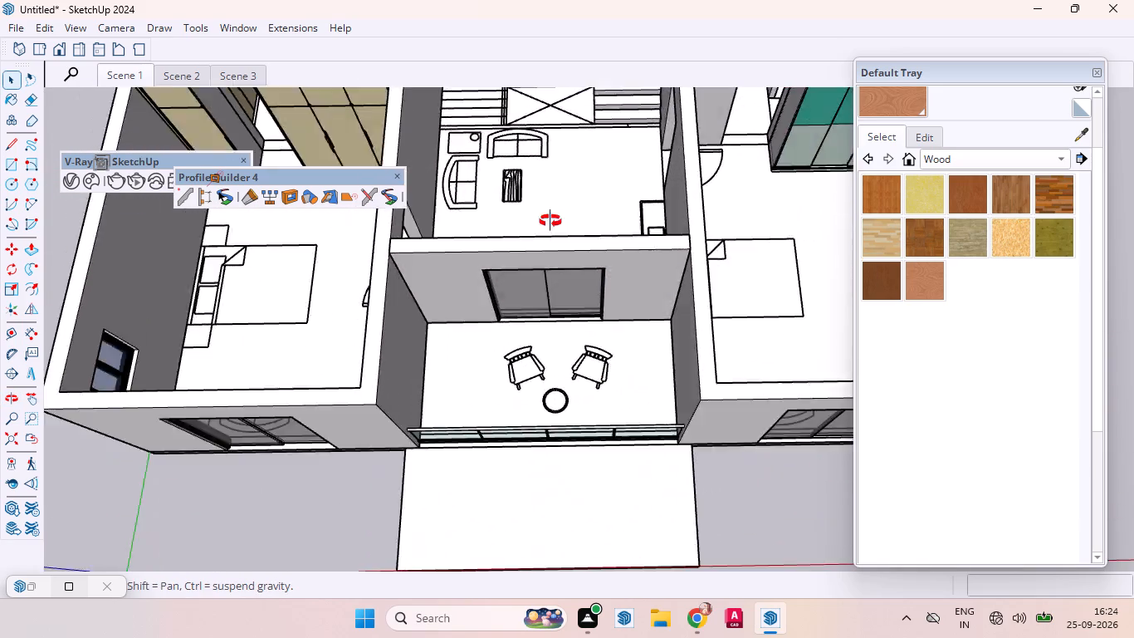
pyautogui.moveTo(550, 221); pyautogui.dragTo(667, 66, button='middle')
pyautogui.scroll(-2, 610, 261)
pyautogui.scroll(1, 629, 265)
pyautogui.scroll(-9, 632, 267)
pyautogui.moveTo(589, 249); pyautogui.dragTo(526, 471, button='middle')
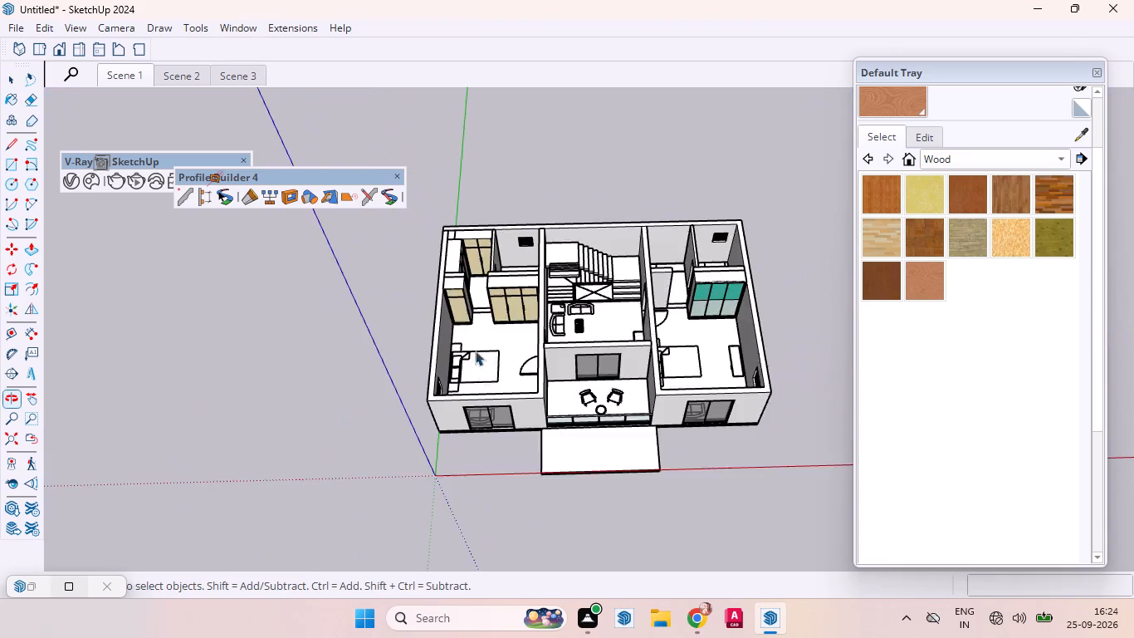
pyautogui.scroll(13, 480, 341)
pyautogui.scroll(-13, 517, 307)
pyautogui.scroll(10, 543, 374)
pyautogui.scroll(-1, 609, 319)
pyautogui.scroll(3, 611, 317)
pyautogui.scroll(-1, 689, 238)
pyautogui.scroll(3, 692, 238)
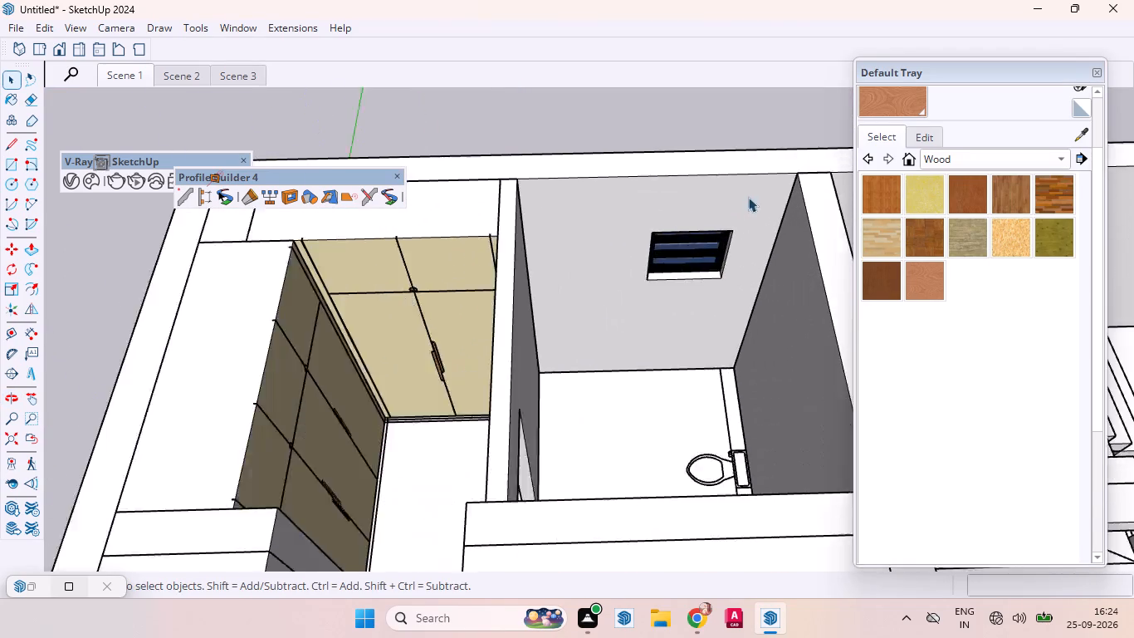
pyautogui.scroll(3, 748, 197)
pyautogui.moveTo(731, 341); pyautogui.dragTo(739, 483, button='middle')
pyautogui.scroll(-1, 596, 380)
pyautogui.scroll(1, 596, 379)
pyautogui.scroll(-3, 594, 377)
pyautogui.scroll(1, 592, 376)
pyautogui.scroll(-16, 590, 375)
pyautogui.scroll(3, 589, 340)
pyautogui.scroll(-6, 589, 340)
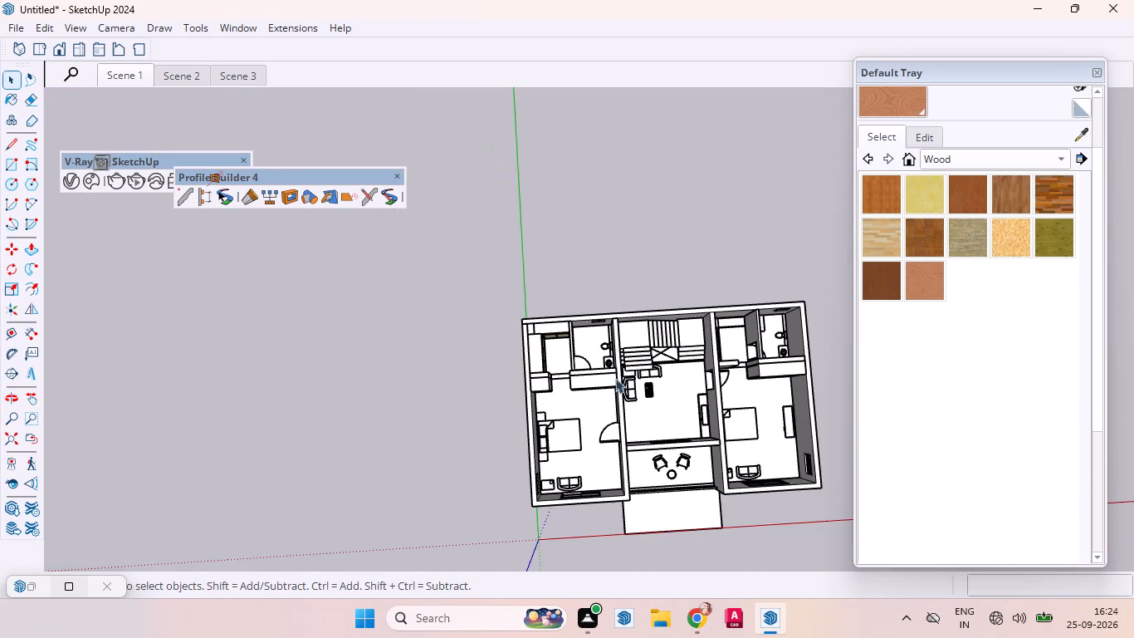
pyautogui.scroll(2, 571, 406)
pyautogui.scroll(-1, 573, 406)
pyautogui.scroll(1, 574, 407)
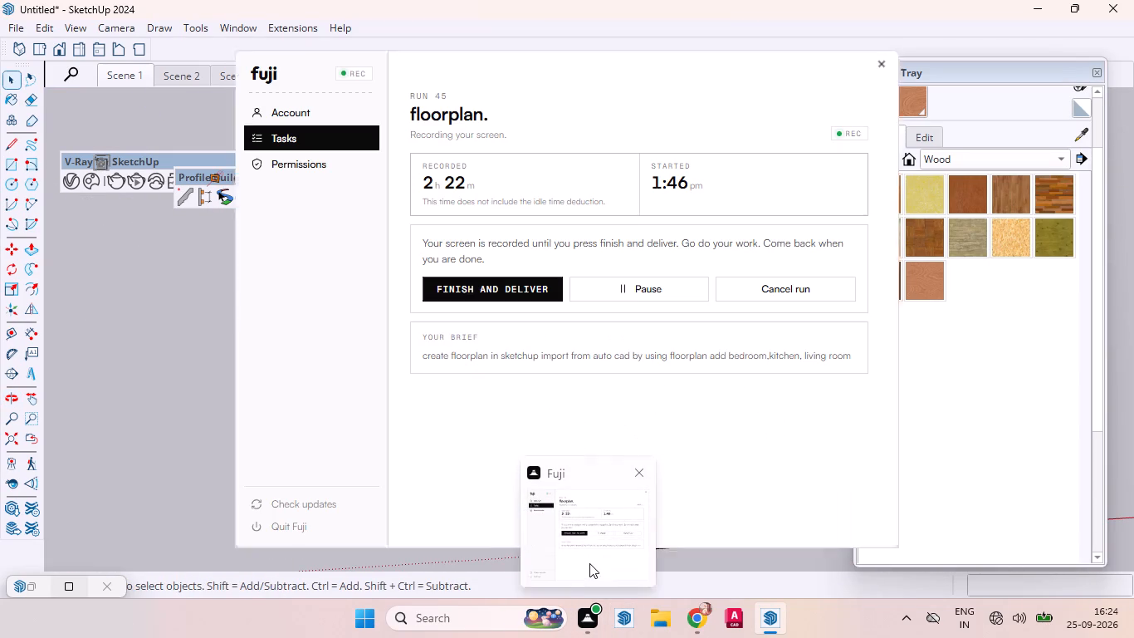
# Examine the house's exterior walls, windows and porch from all around, and its room layout from above.
pyautogui.scroll(-4, 502, 351)
pyautogui.moveTo(620, 443); pyautogui.dragTo(612, 444, button='middle')
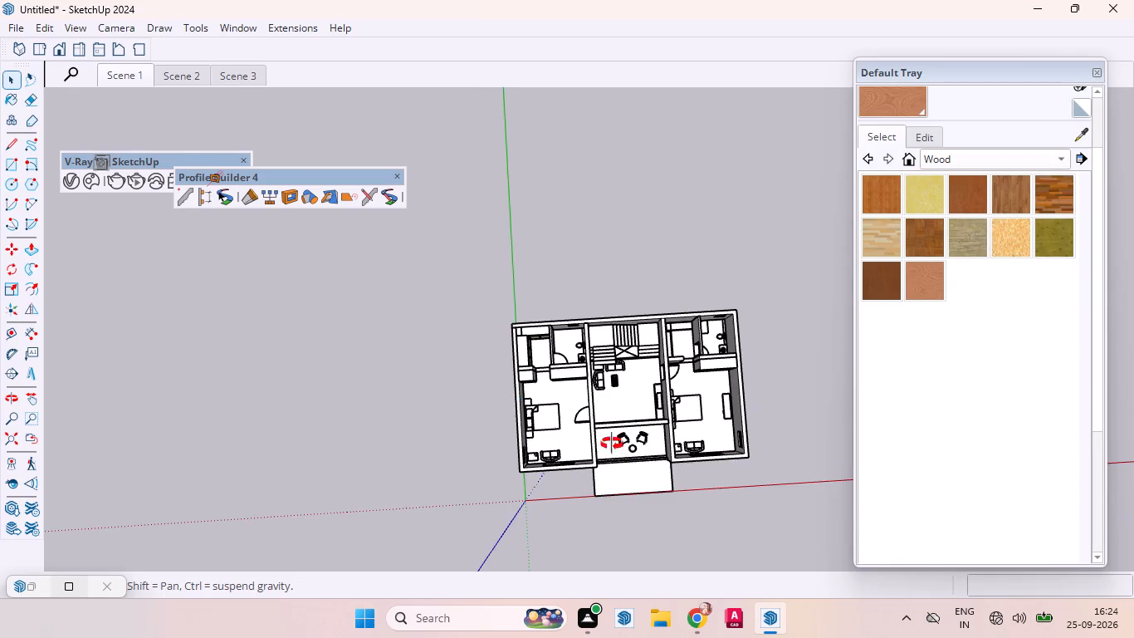
pyautogui.moveTo(612, 444); pyautogui.dragTo(564, 138, button='middle')
pyautogui.scroll(2, 555, 336)
pyautogui.scroll(-1, 555, 336)
pyautogui.scroll(4, 555, 336)
pyautogui.moveTo(547, 381); pyautogui.dragTo(737, 233, button='middle')
pyautogui.moveTo(589, 313); pyautogui.dragTo(681, 293, button='middle')
pyautogui.moveTo(566, 389); pyautogui.dragTo(685, 370, button='middle')
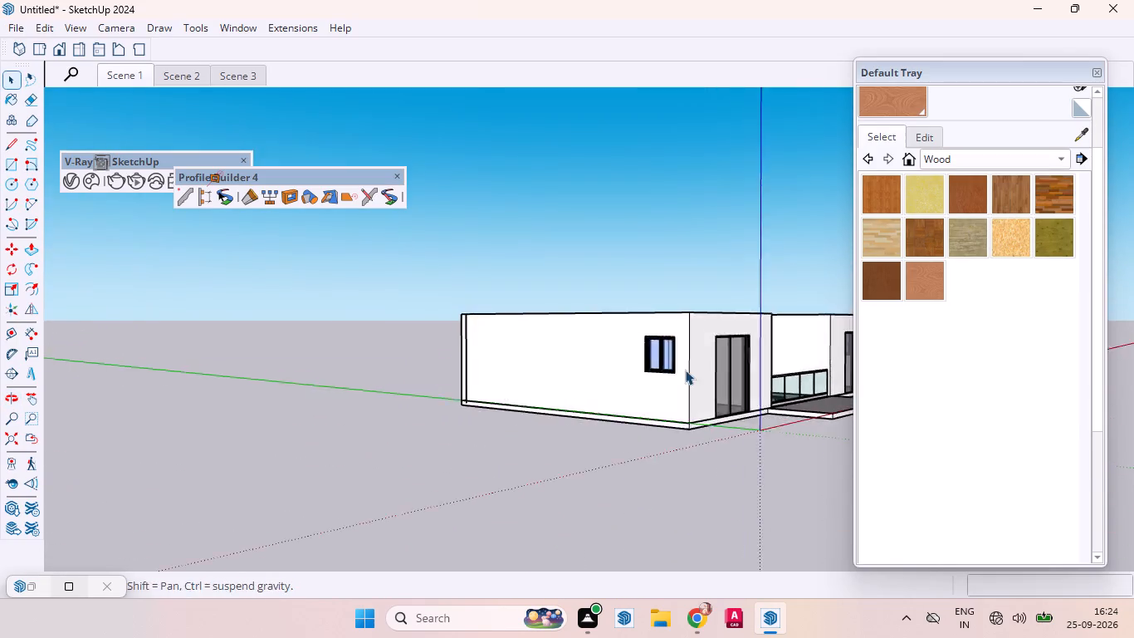
pyautogui.moveTo(685, 370); pyautogui.dragTo(685, 380, button='middle')
pyautogui.moveTo(566, 420); pyautogui.dragTo(709, 413, button='middle')
pyautogui.moveTo(521, 424); pyautogui.dragTo(680, 411, button='middle')
pyautogui.moveTo(485, 430); pyautogui.dragTo(601, 443, button='middle')
pyautogui.moveTo(539, 372); pyautogui.dragTo(618, 396, button='middle')
pyautogui.scroll(-2, 442, 421)
pyautogui.scroll(2, 435, 429)
pyautogui.scroll(-1, 432, 434)
pyautogui.scroll(1, 425, 444)
pyautogui.moveTo(577, 326); pyautogui.dragTo(294, 449, button='middle')
pyautogui.moveTo(466, 452); pyautogui.dragTo(274, 544, button='middle')
pyautogui.moveTo(565, 449); pyautogui.dragTo(282, 484, button='middle')
pyautogui.scroll(1, 401, 474)
pyautogui.scroll(-1, 542, 390)
pyautogui.moveTo(527, 410); pyautogui.dragTo(298, 446, button='middle')
pyautogui.moveTo(525, 428); pyautogui.dragTo(293, 458, button='middle')
pyautogui.scroll(1, 469, 437)
pyautogui.scroll(-1, 430, 415)
pyautogui.moveTo(485, 425); pyautogui.dragTo(349, 433, button='middle')
pyautogui.moveTo(321, 429); pyautogui.dragTo(501, 438, button='middle')
pyautogui.scroll(1, 321, 429)
pyautogui.moveTo(359, 421); pyautogui.dragTo(398, 434, button='middle')
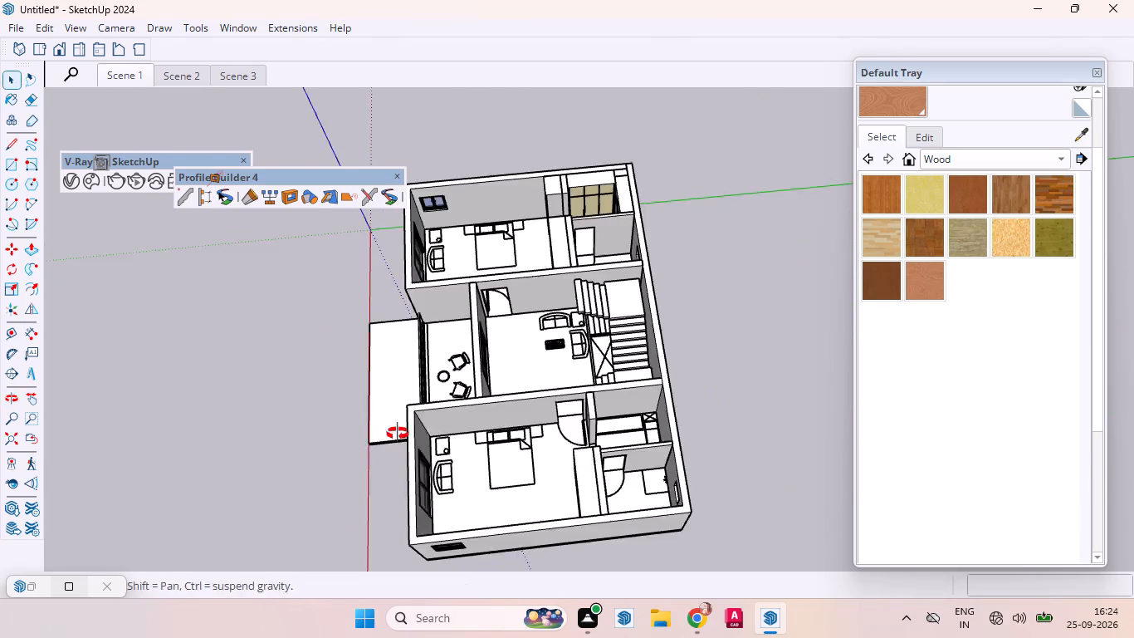
pyautogui.moveTo(398, 434); pyautogui.dragTo(466, 420, button='middle')
pyautogui.moveTo(419, 410); pyautogui.dragTo(521, 393, button='middle')
pyautogui.moveTo(413, 381); pyautogui.dragTo(481, 397, button='middle')
pyautogui.scroll(1, 463, 350)
pyautogui.scroll(-3, 465, 350)
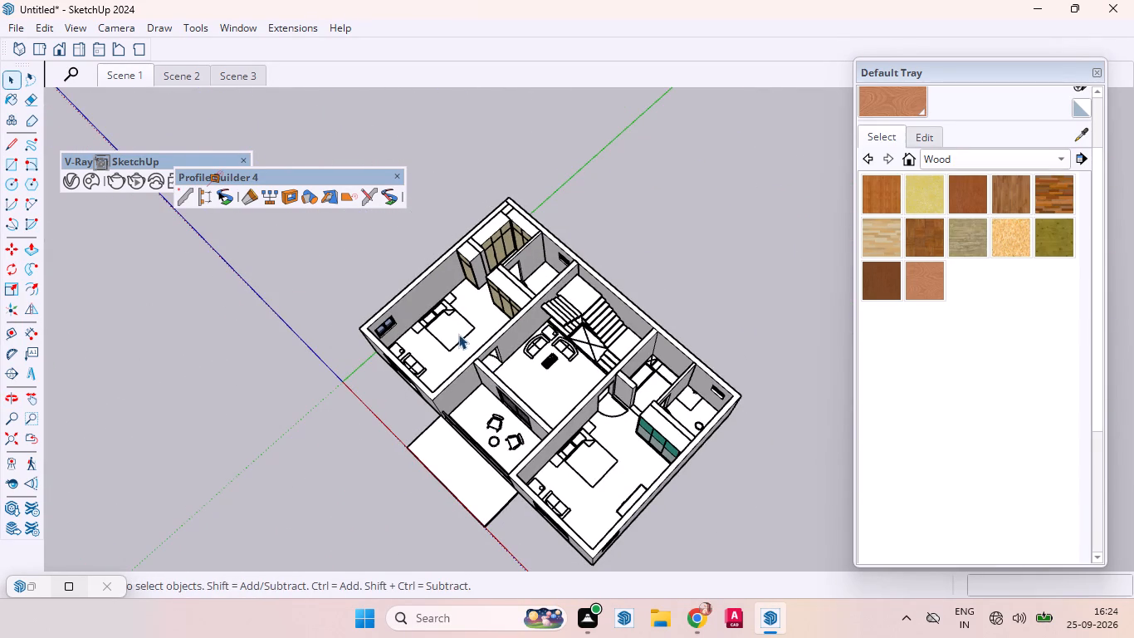
# Open the floor slab group for editing and paint the floor face with the light grey marble-look material from the Stone collection.
pyautogui.click(527, 384)
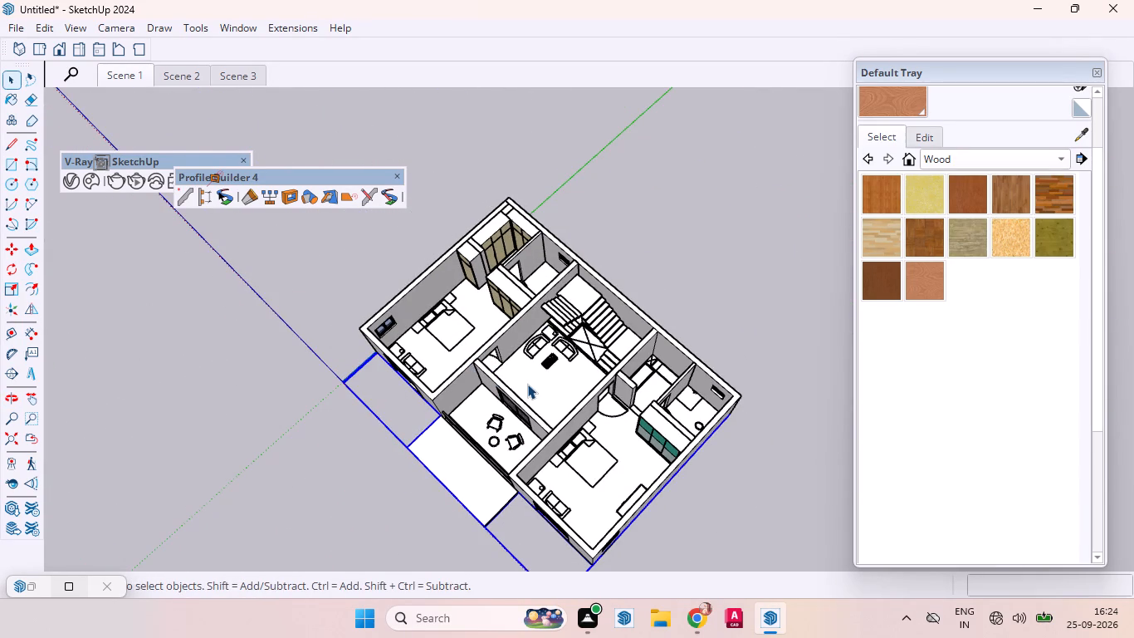
pyautogui.tripleClick(527, 384)
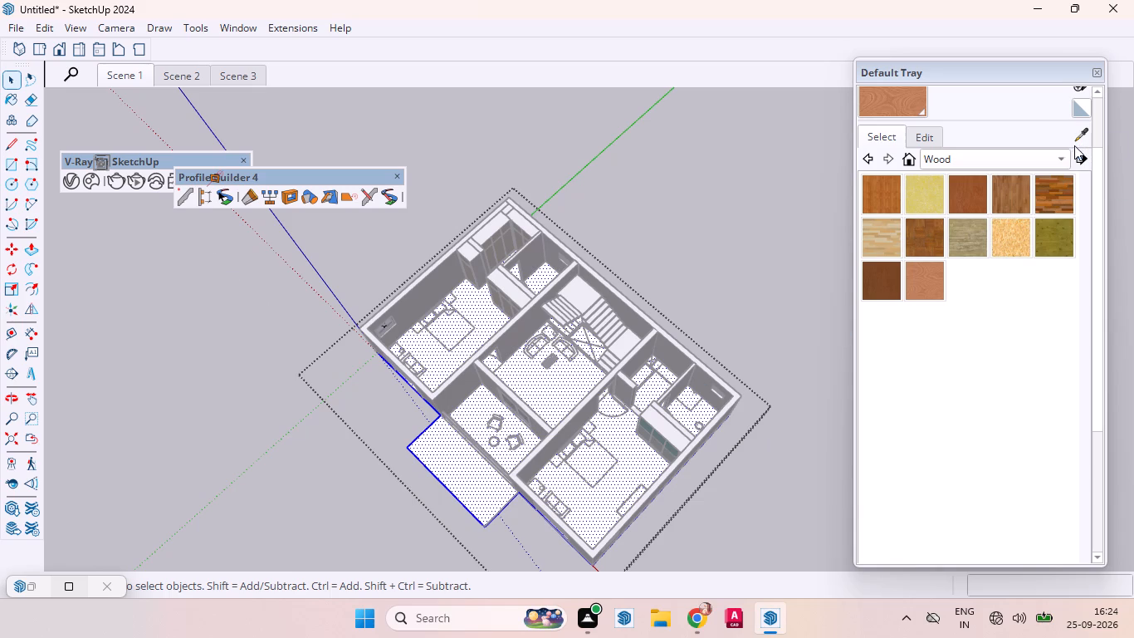
pyautogui.click(1058, 162)
pyautogui.click(927, 196)
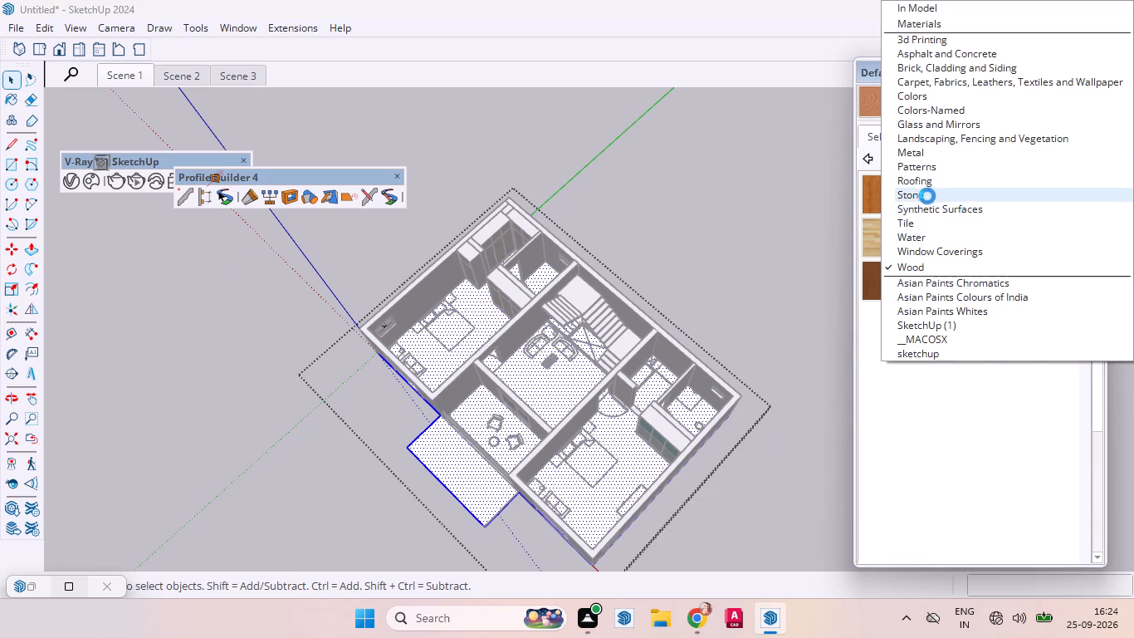
pyautogui.click(890, 194)
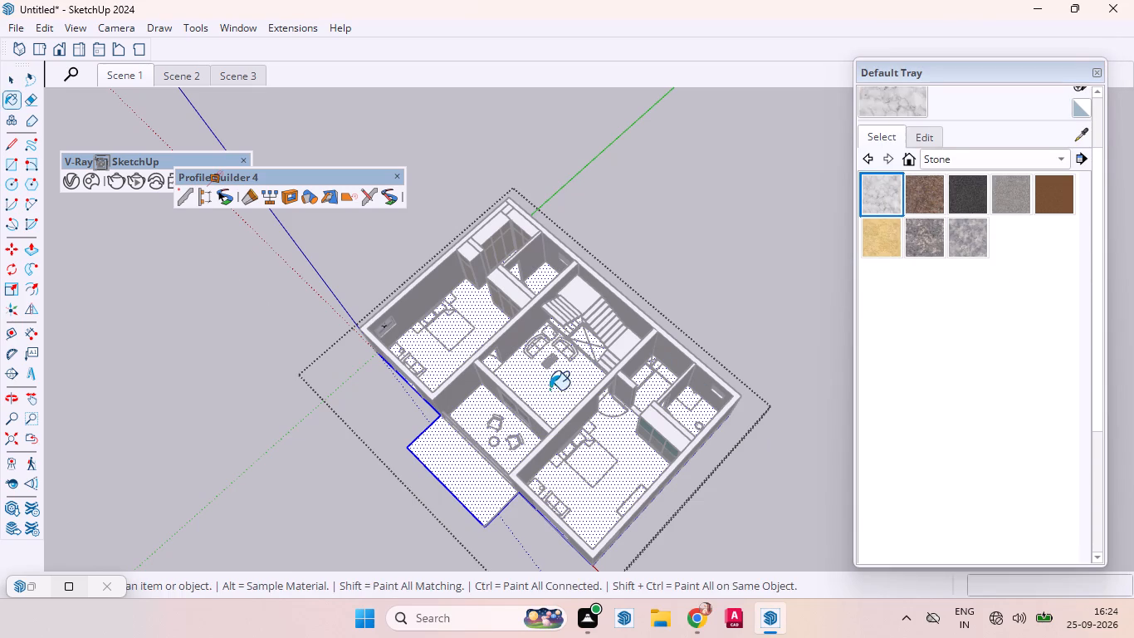
pyautogui.click(549, 391)
pyautogui.rightClick(555, 47)
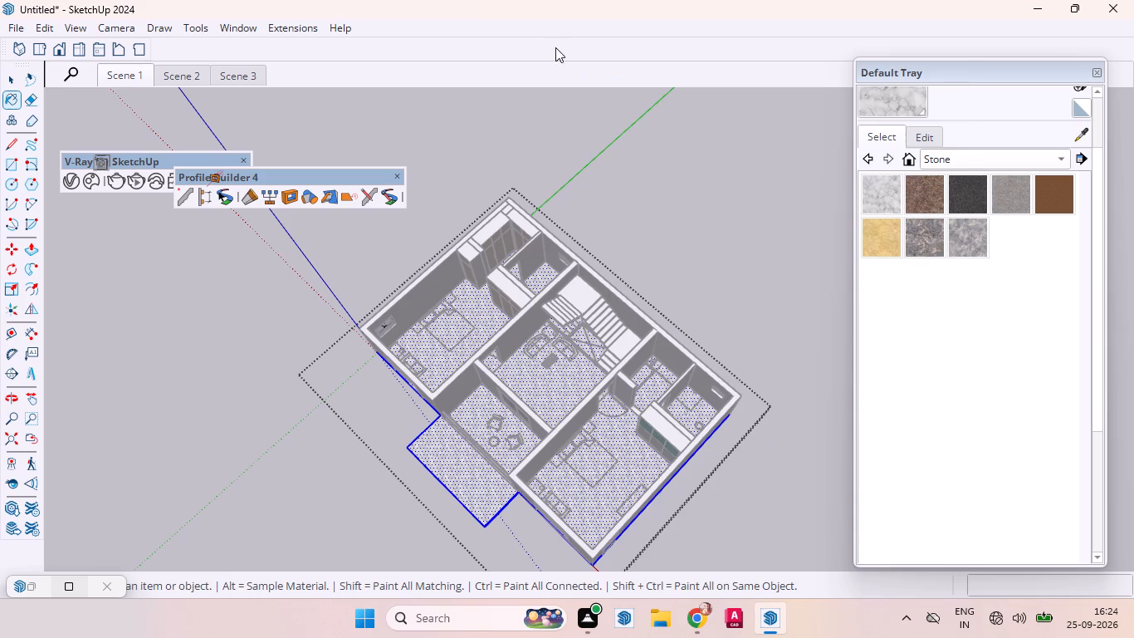
# Remap the marble texture on the selected floor face at a larger scale with the V-Ray Utilities tri-planar projection, and leave the group.
pyautogui.click(838, 138)
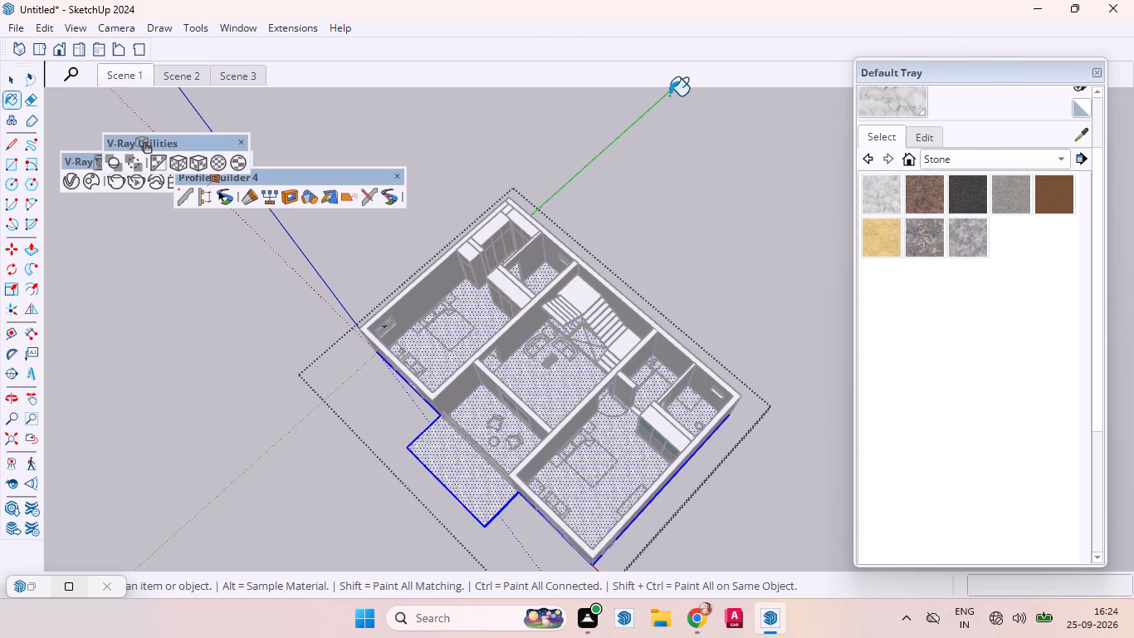
pyautogui.click(203, 168)
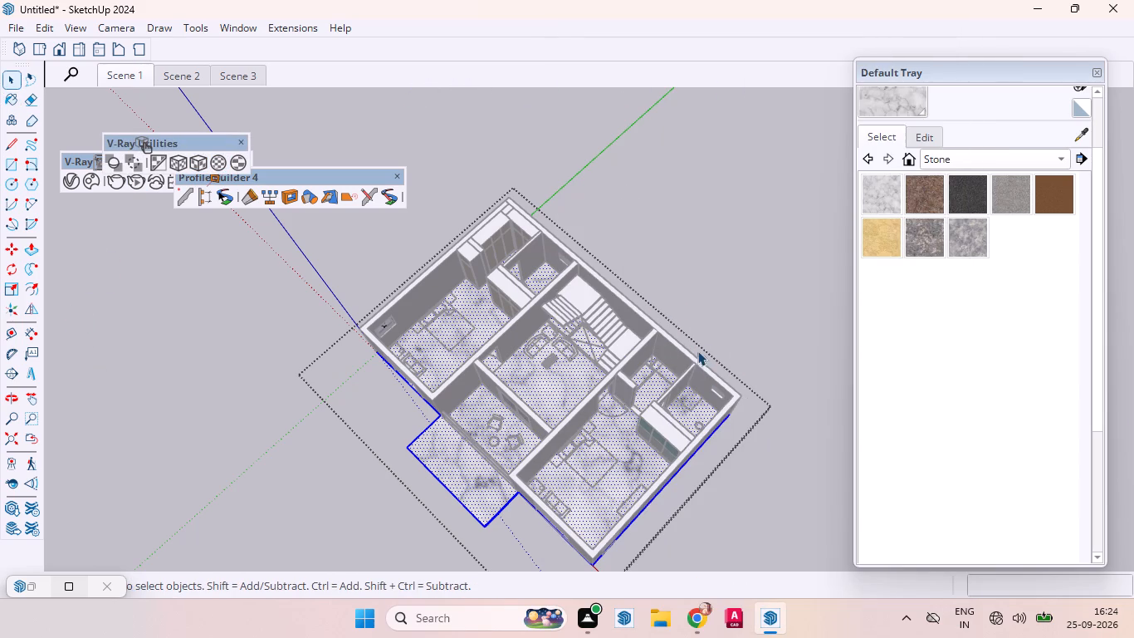
pyautogui.press('space')
pyautogui.click(334, 430)
# Examine the marble floor from the porch through the bedrooms, living area and staircase, ending on the Scene 1 wardrobe view.
pyautogui.moveTo(352, 449); pyautogui.dragTo(638, 185, button='middle')
pyautogui.scroll(6, 613, 413)
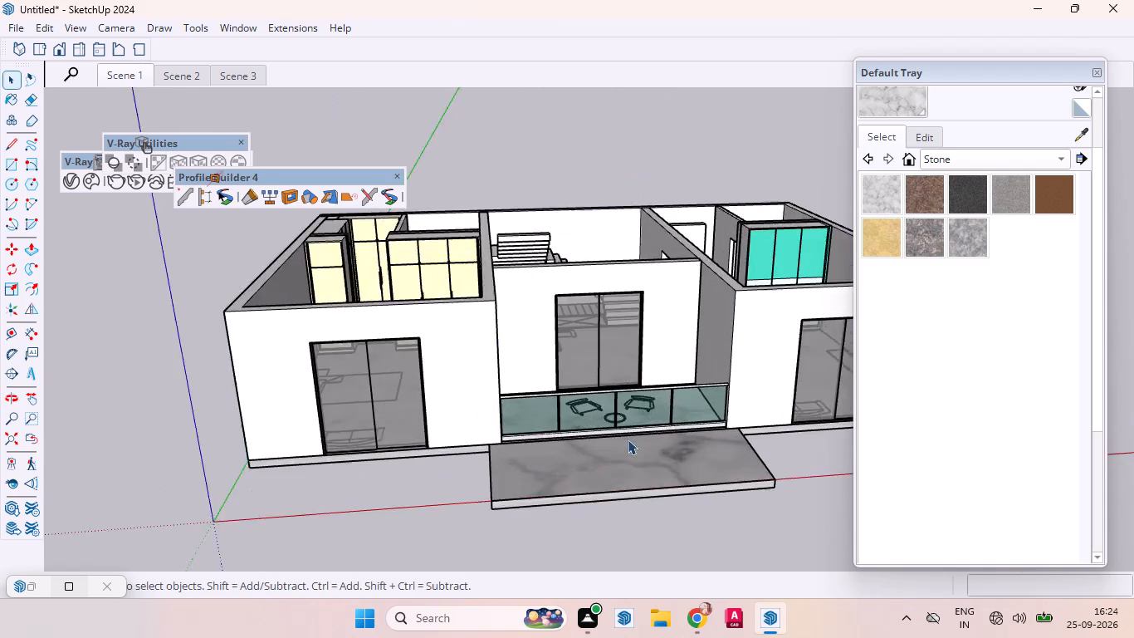
pyautogui.scroll(6, 628, 439)
pyautogui.scroll(-1, 649, 506)
pyautogui.scroll(1, 649, 504)
pyautogui.moveTo(597, 405); pyautogui.dragTo(591, 637, button='middle')
pyautogui.scroll(8, 589, 340)
pyautogui.scroll(-1, 575, 306)
pyautogui.scroll(2, 578, 306)
pyautogui.moveTo(594, 334); pyautogui.dragTo(804, 261, button='middle')
pyautogui.scroll(1, 803, 261)
pyautogui.scroll(-2, 716, 310)
pyautogui.scroll(5, 724, 305)
pyautogui.scroll(-10, 726, 302)
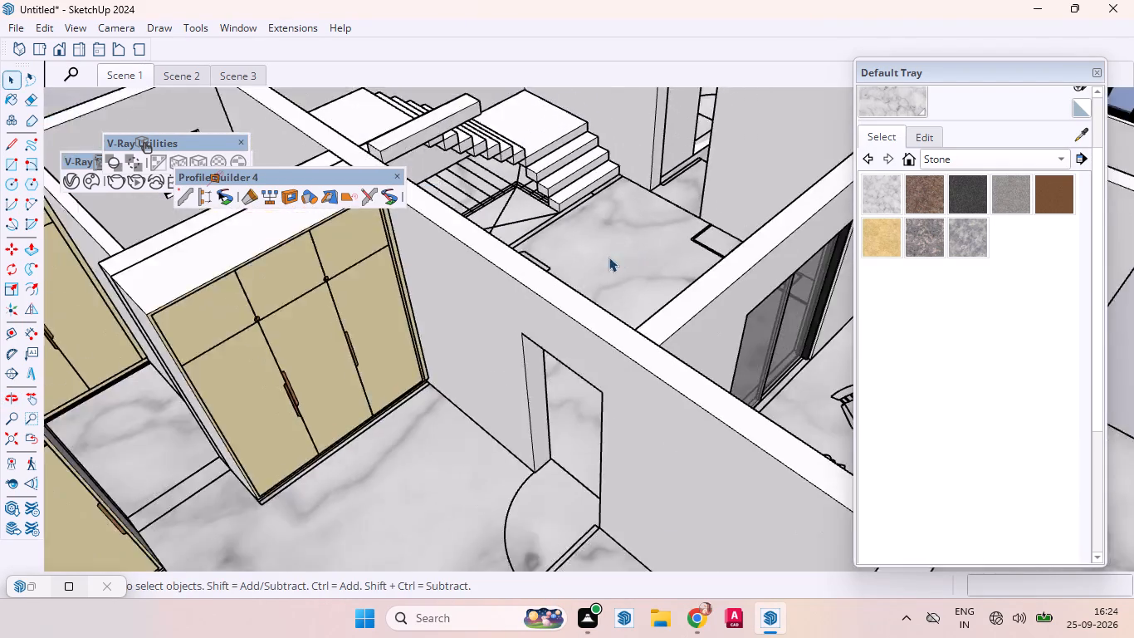
pyautogui.scroll(-3, 609, 257)
pyautogui.moveTo(525, 236); pyautogui.dragTo(175, 220, button='middle')
pyautogui.scroll(6, 604, 128)
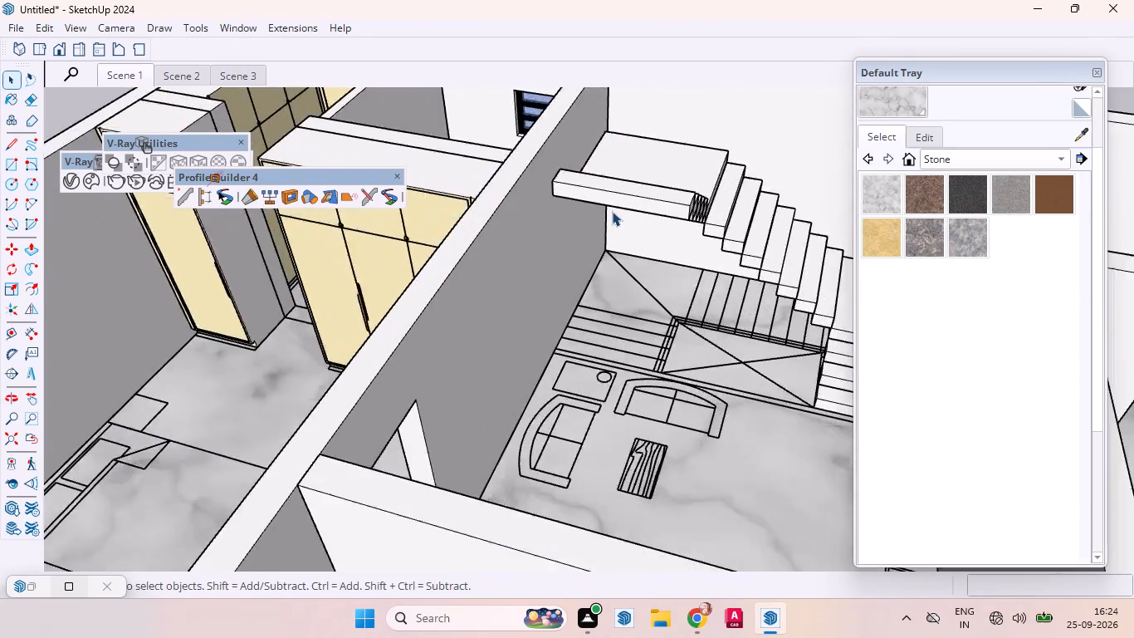
pyautogui.scroll(4, 612, 211)
pyautogui.moveTo(600, 221); pyautogui.dragTo(354, 193, button='middle')
pyautogui.scroll(-9, 622, 248)
pyautogui.scroll(1, 573, 238)
pyautogui.moveTo(536, 298); pyautogui.dragTo(760, 297, button='middle')
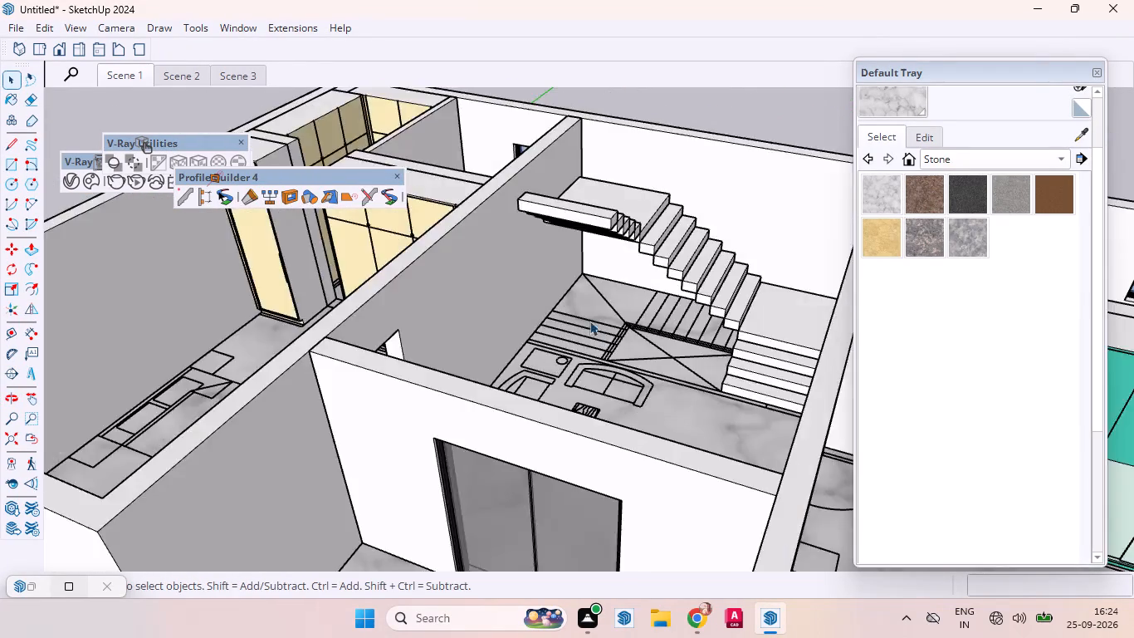
pyautogui.scroll(1, 669, 343)
pyautogui.scroll(-4, 720, 343)
pyautogui.scroll(1, 456, 328)
pyautogui.scroll(-9, 456, 328)
pyautogui.scroll(1, 494, 326)
pyautogui.scroll(-1, 508, 323)
pyautogui.click(109, 74)
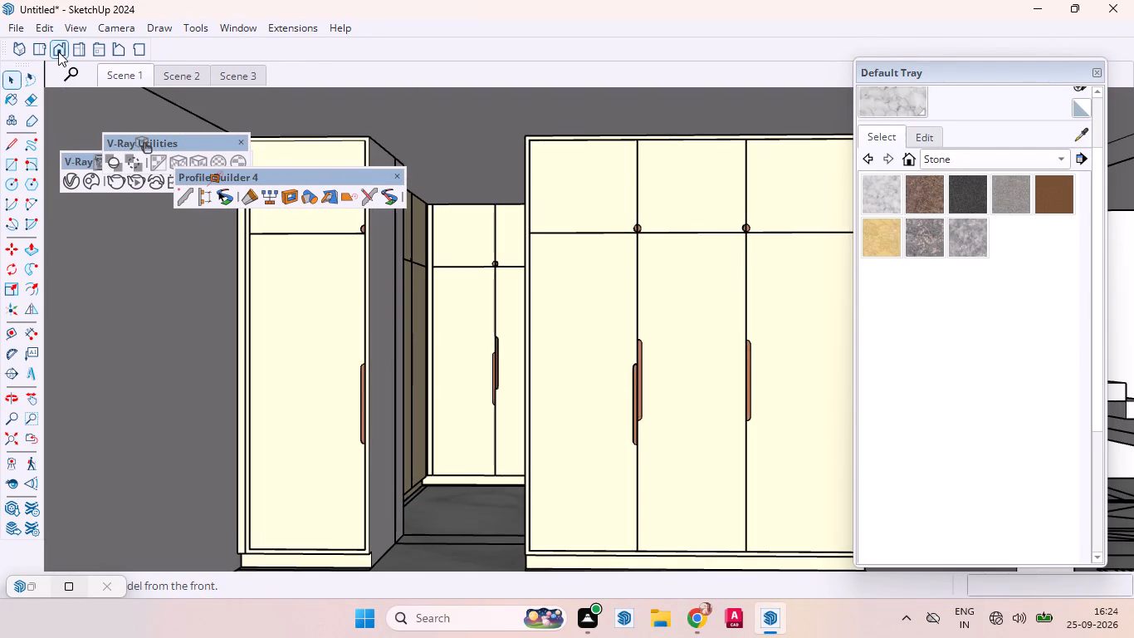
# Reposition the Default Tray beside the wardrobe view and show the Colors material collection.
pyautogui.moveTo(1019, 68); pyautogui.dragTo(1019, 130)
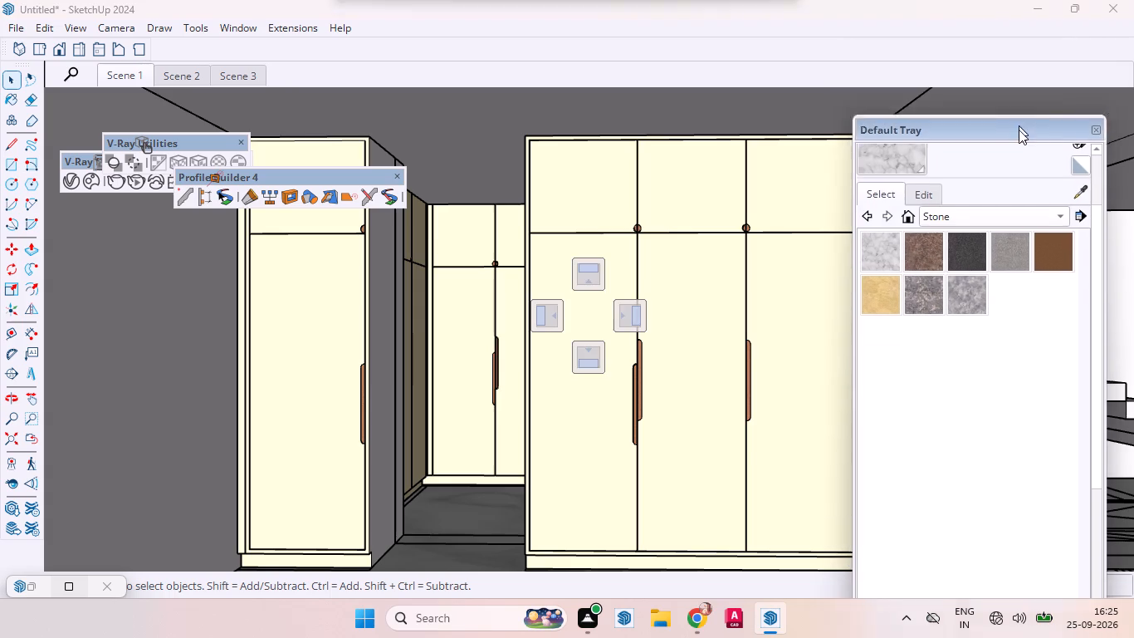
pyautogui.moveTo(1019, 130); pyautogui.dragTo(980, 183)
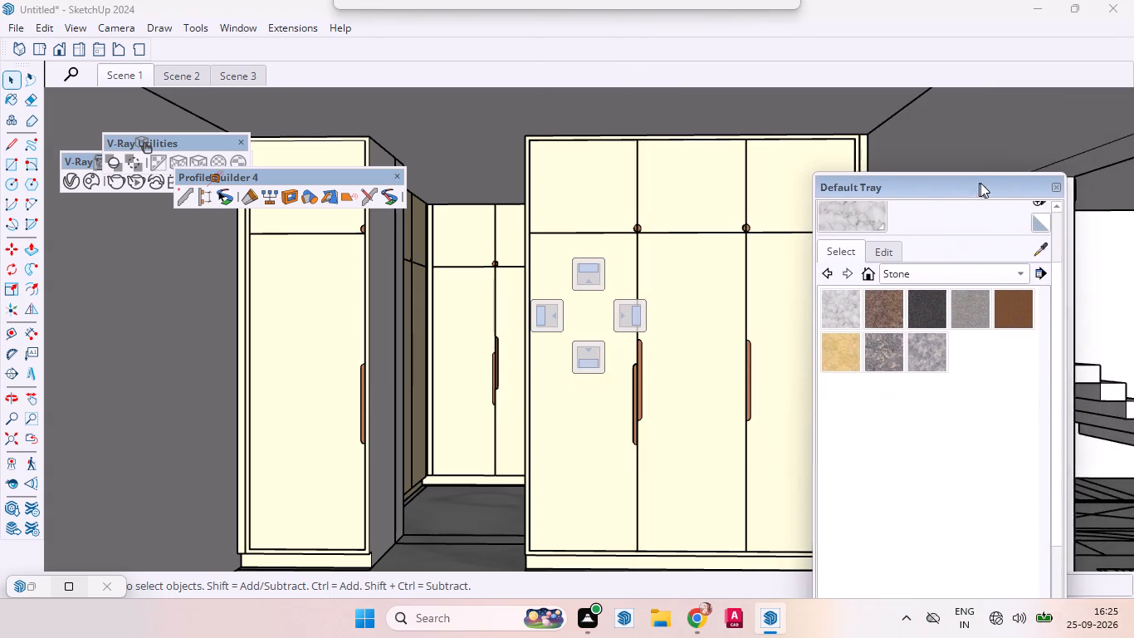
pyautogui.moveTo(980, 183); pyautogui.dragTo(1052, 83)
pyautogui.click(1091, 169)
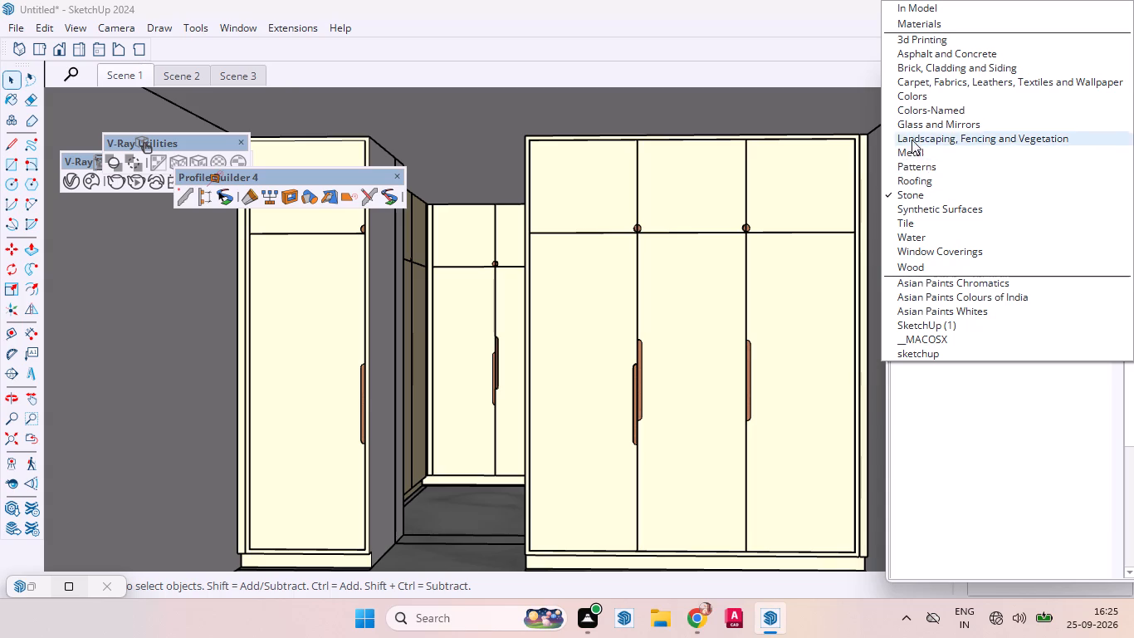
pyautogui.click(910, 17)
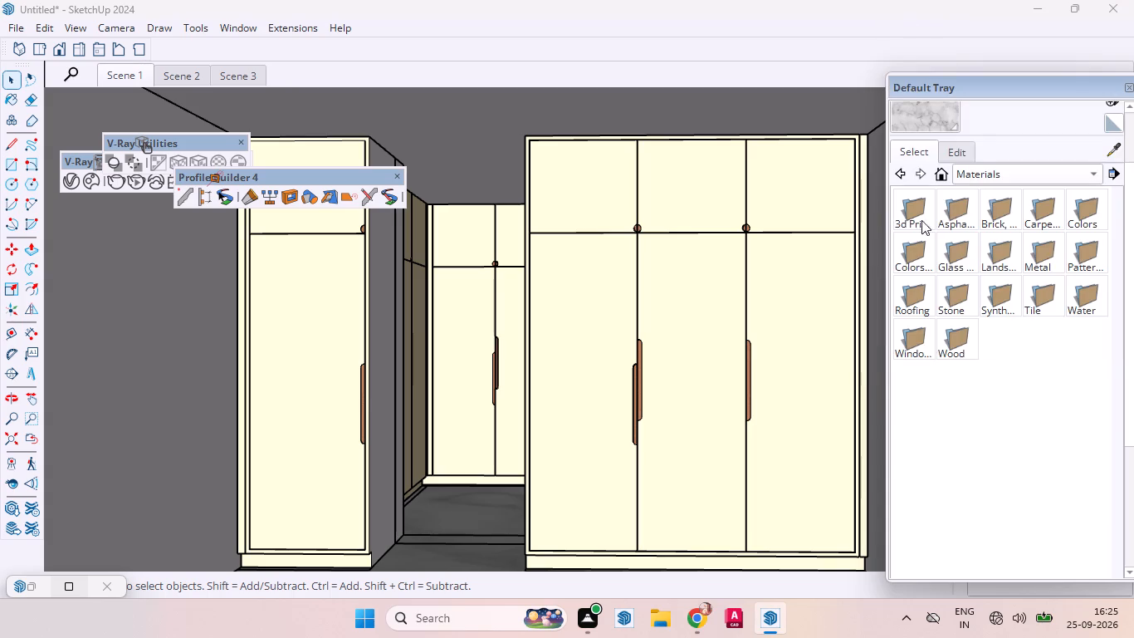
pyautogui.click(1083, 176)
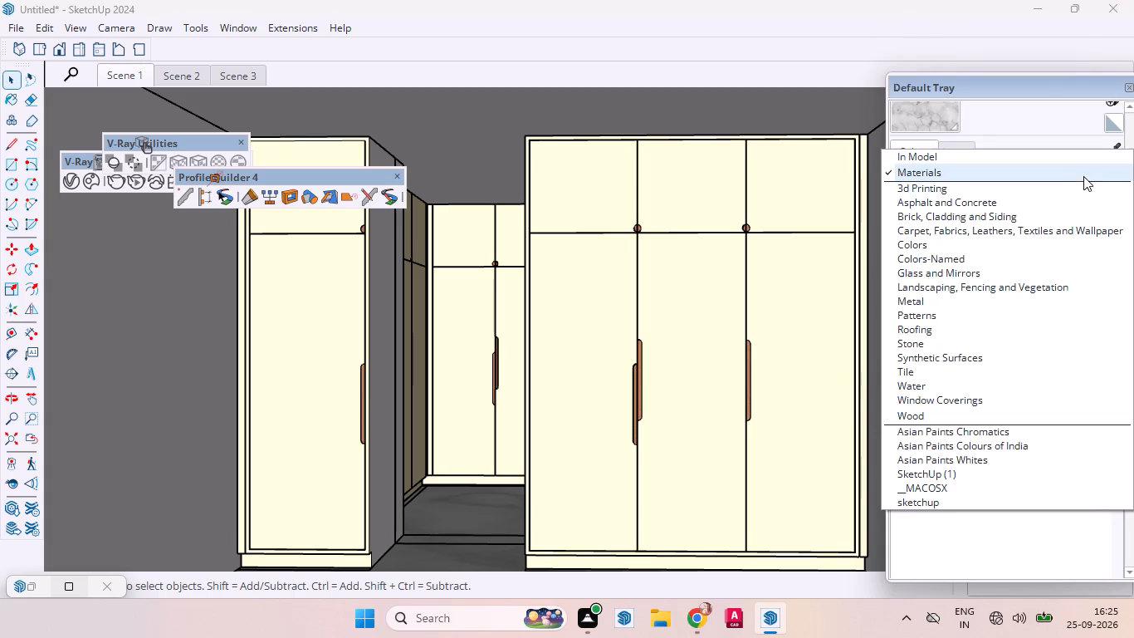
pyautogui.click(913, 244)
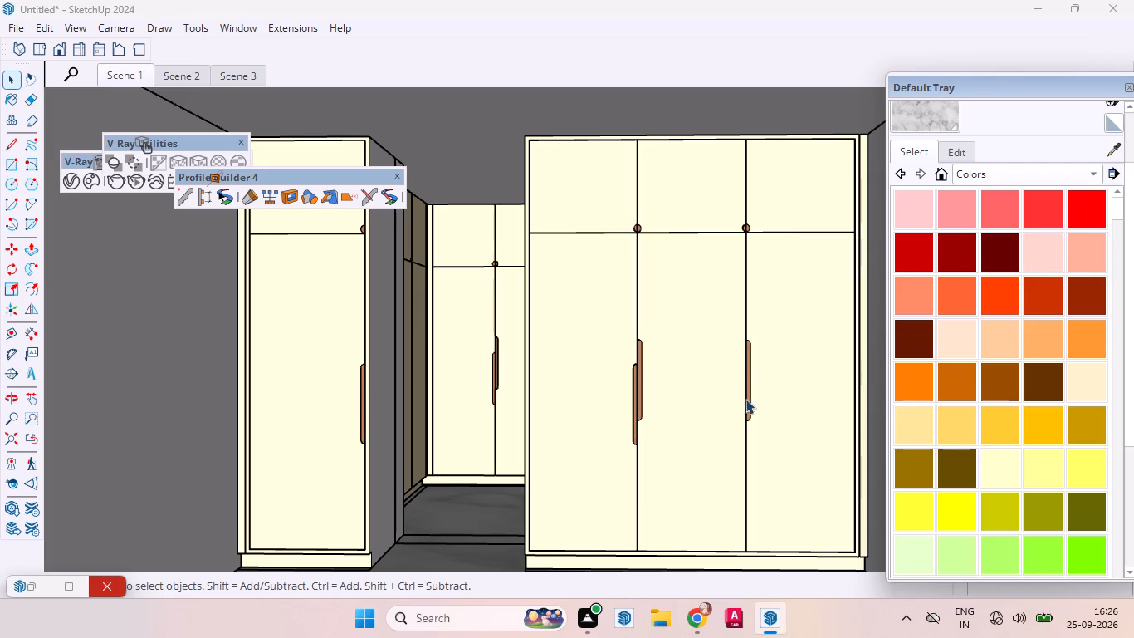
# Compare the wardrobe views saved in Scene 1, Scene 2 and Scene 3.
pyautogui.scroll(3, 726, 384)
pyautogui.scroll(-4, 675, 379)
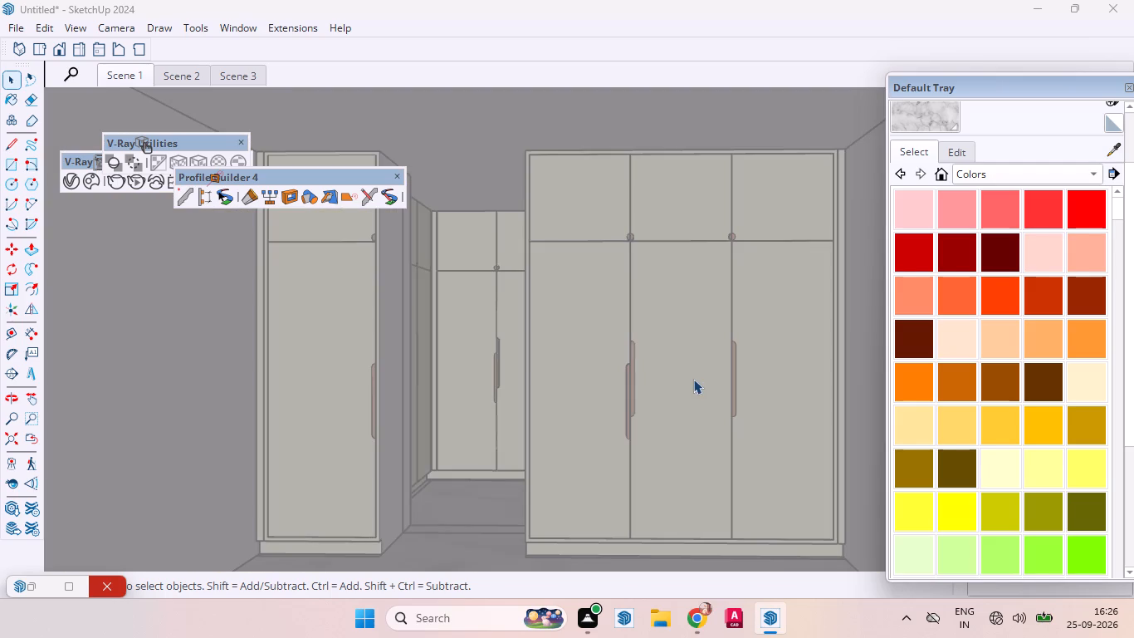
pyautogui.scroll(-1, 692, 359)
pyautogui.scroll(4, 692, 359)
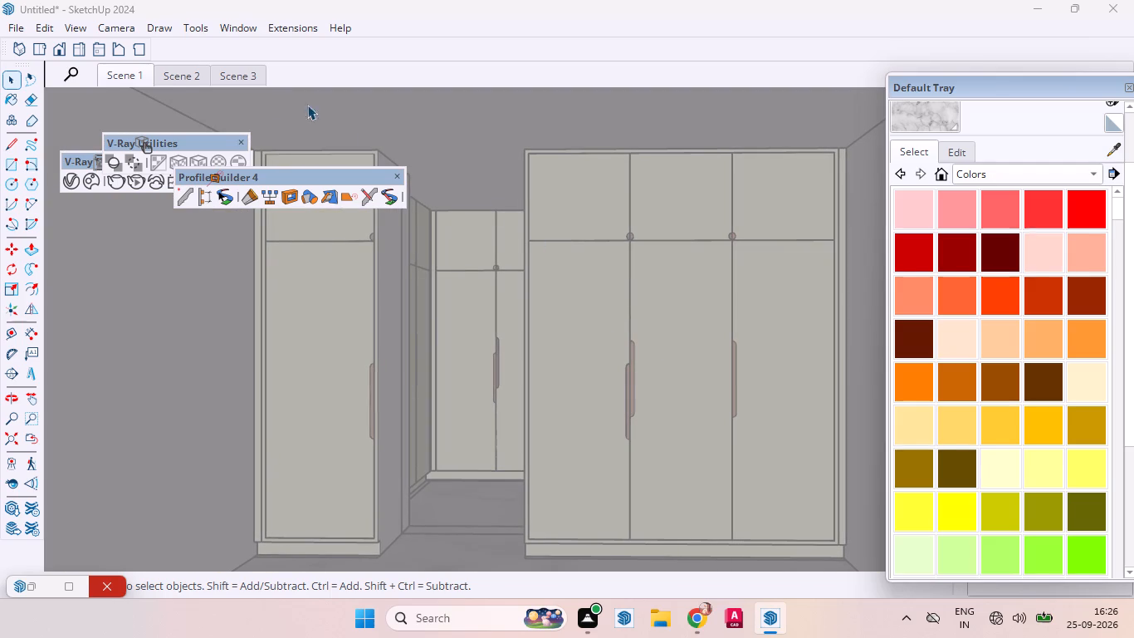
pyautogui.click(143, 75)
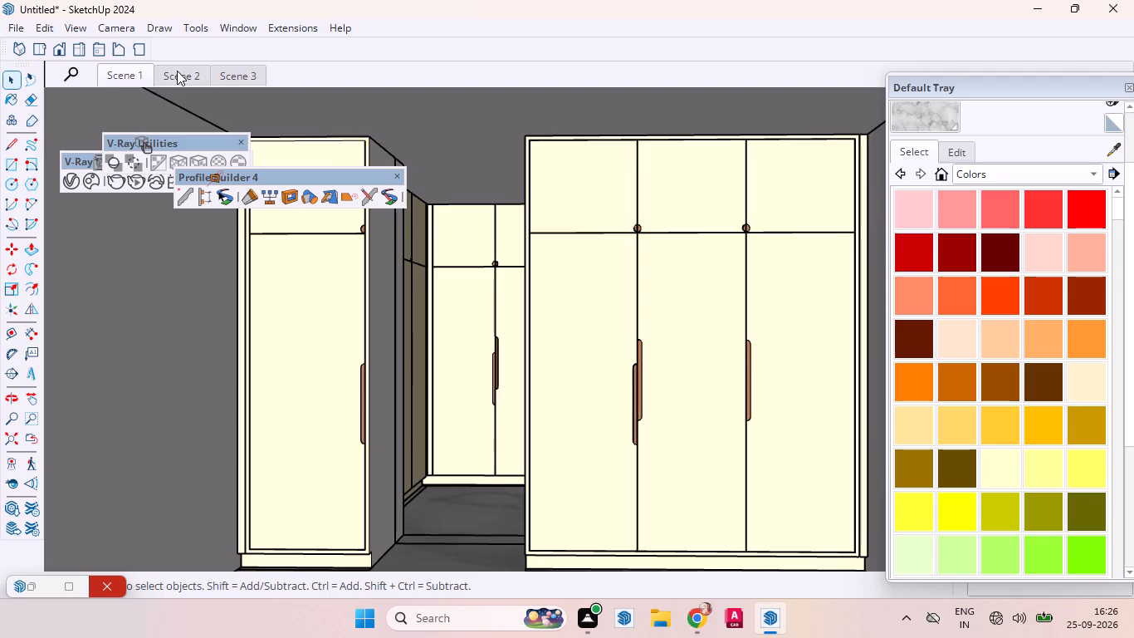
pyautogui.click(177, 71)
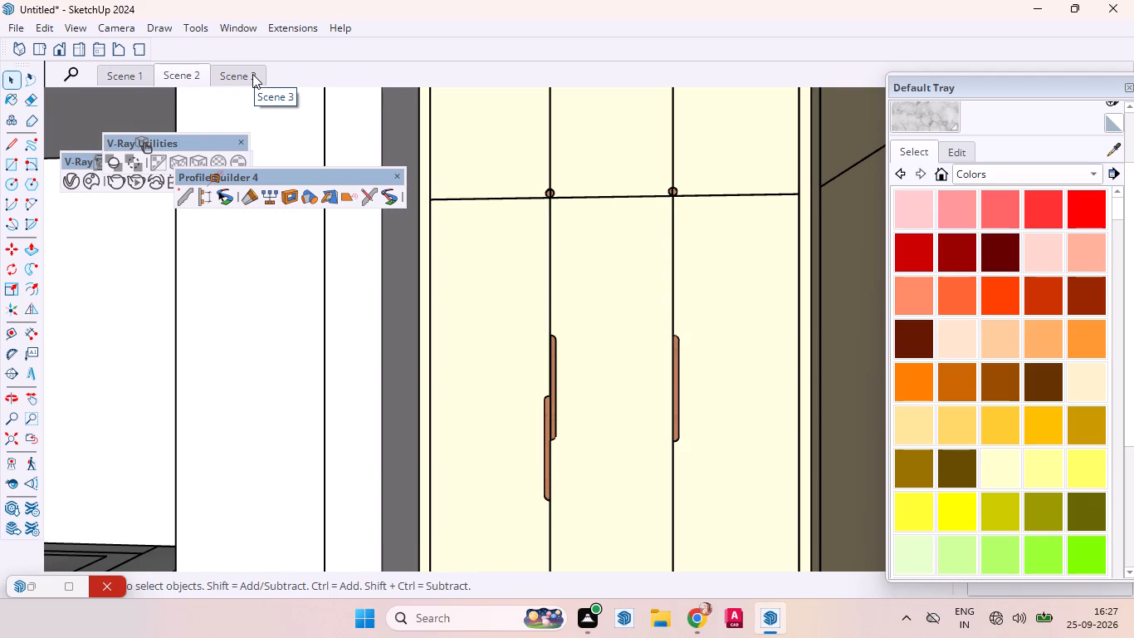
pyautogui.click(136, 81)
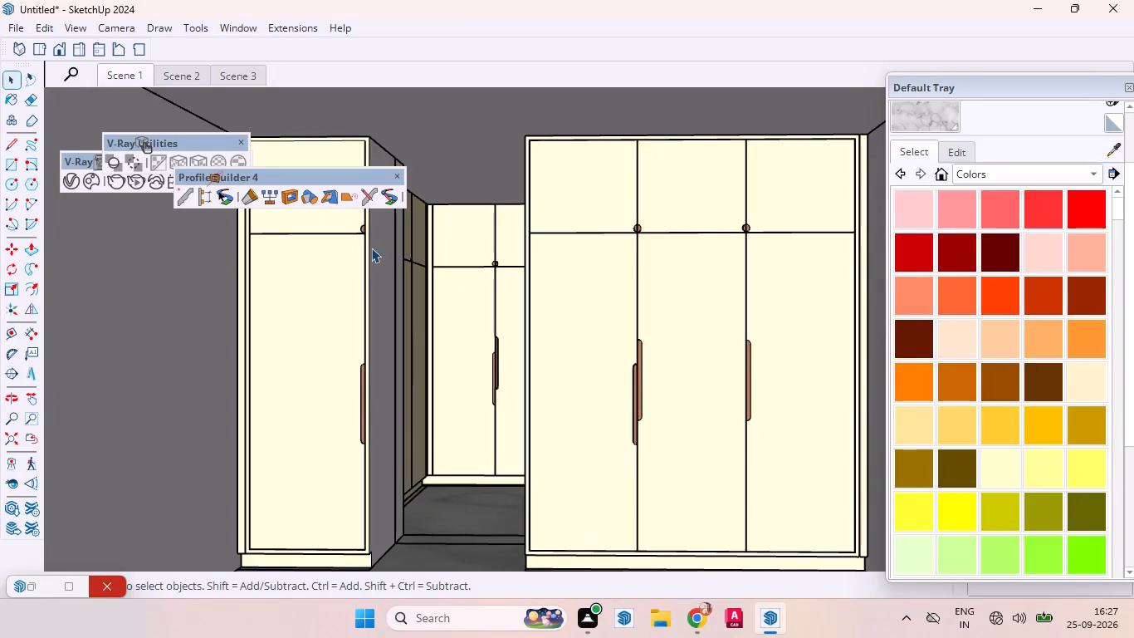
pyautogui.click(249, 71)
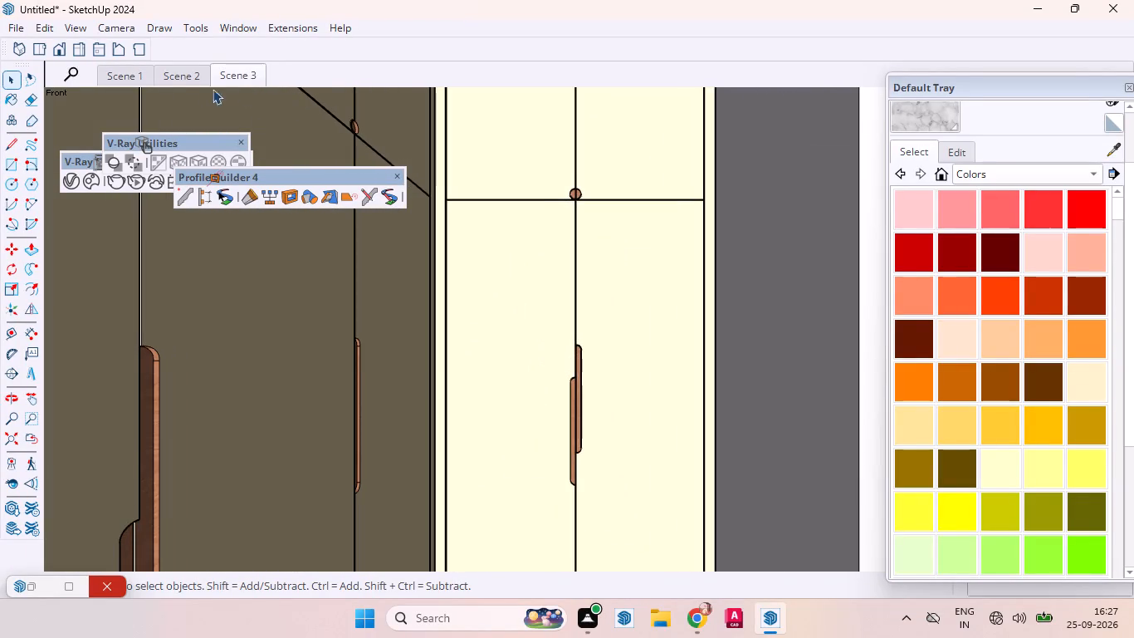
pyautogui.click(197, 79)
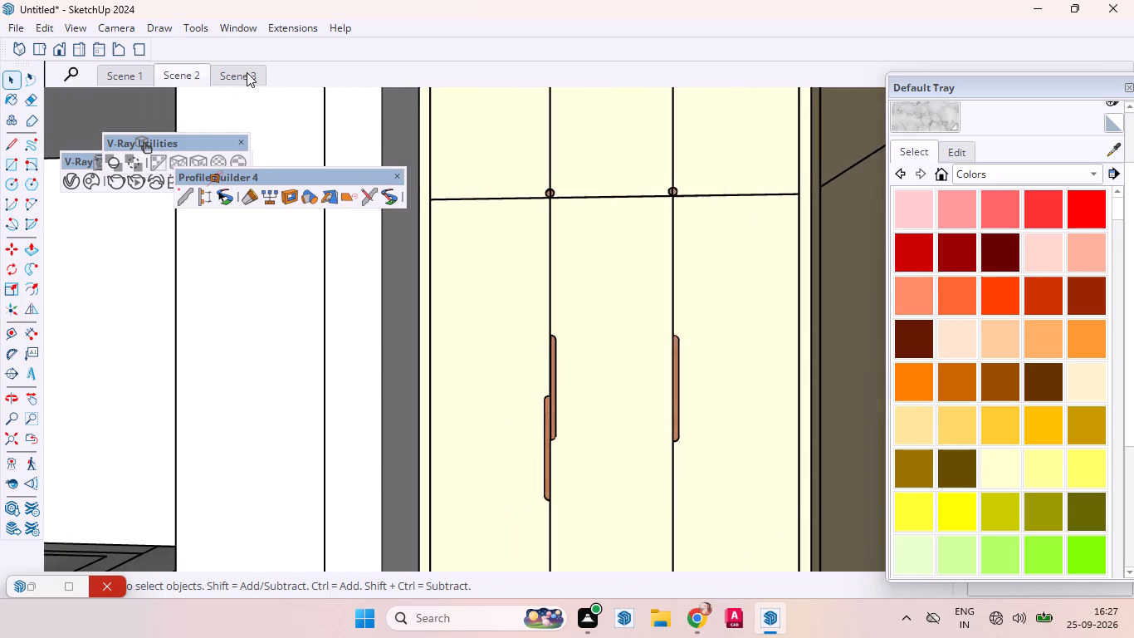
pyautogui.click(247, 72)
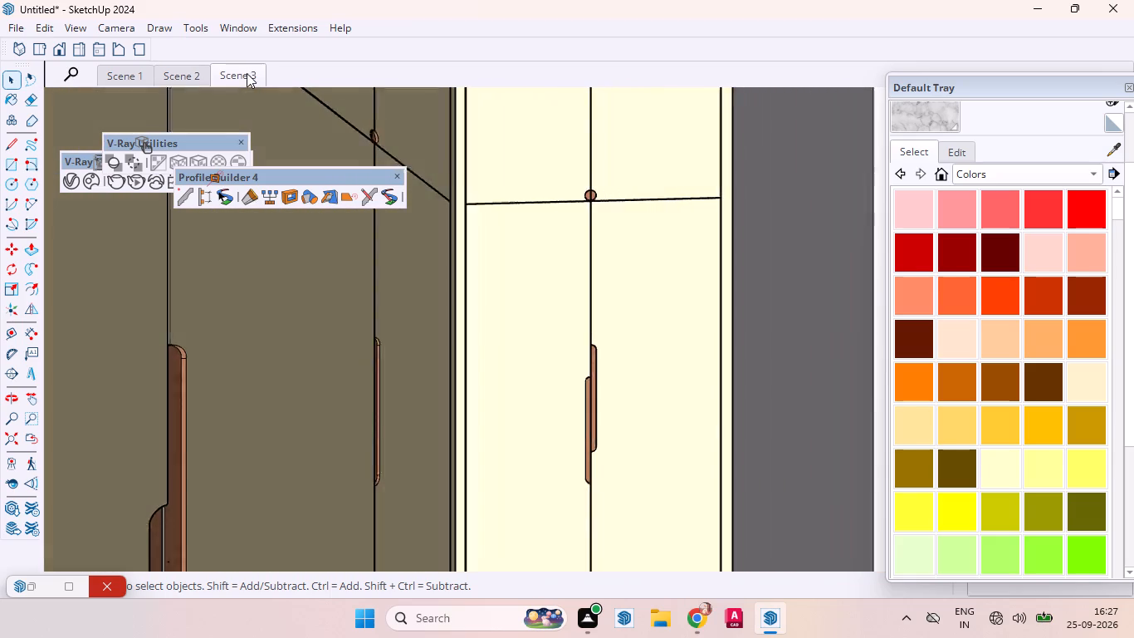
pyautogui.click(132, 71)
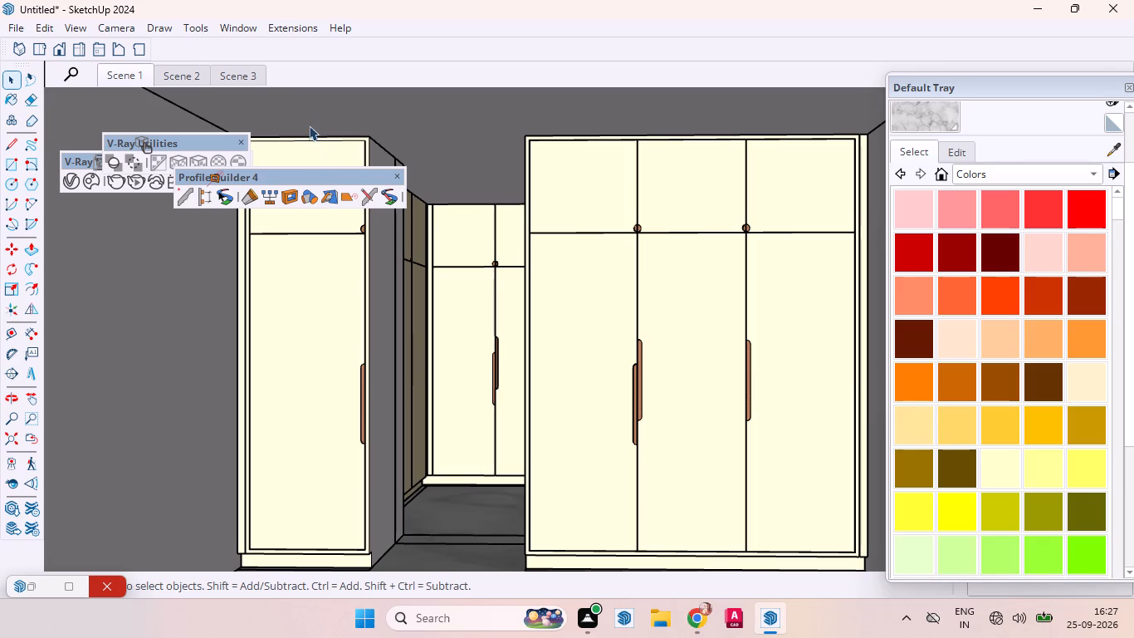
# Reorder the saved scenes so that Scene 3 comes directly before Scene 2.
pyautogui.moveTo(242, 73); pyautogui.dragTo(167, 76)
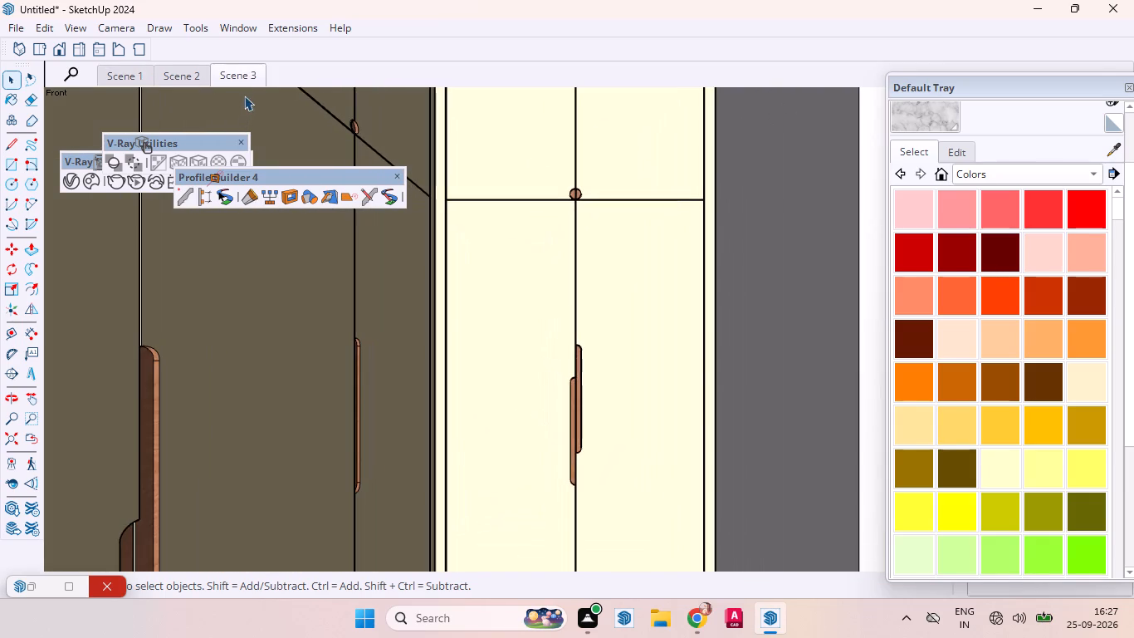
pyautogui.moveTo(243, 71); pyautogui.dragTo(174, 66)
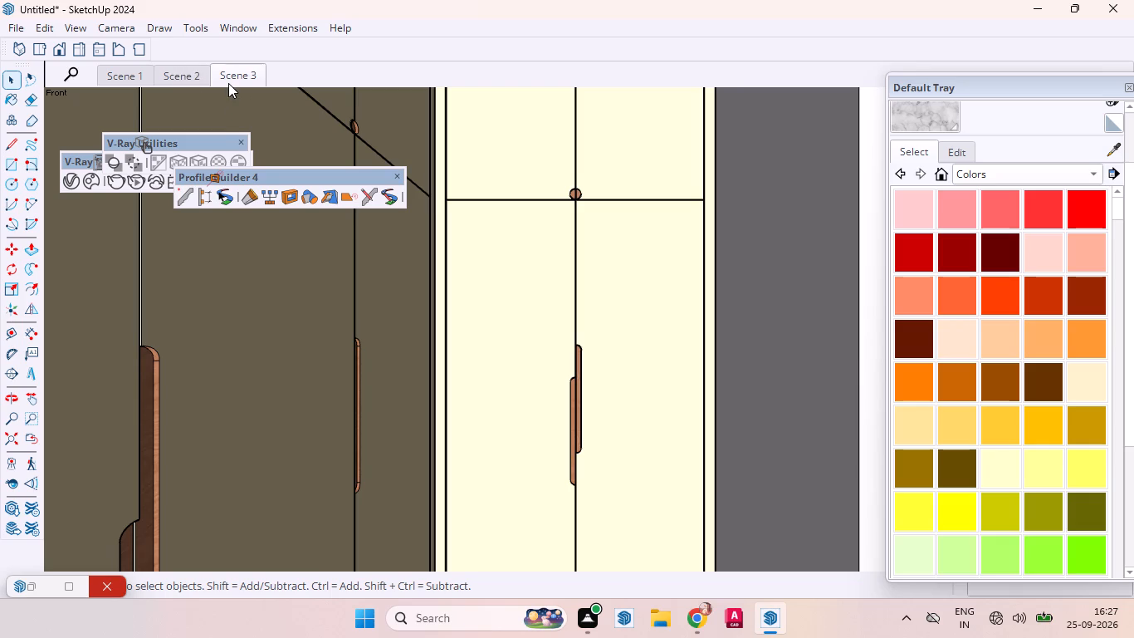
pyautogui.rightClick(228, 70)
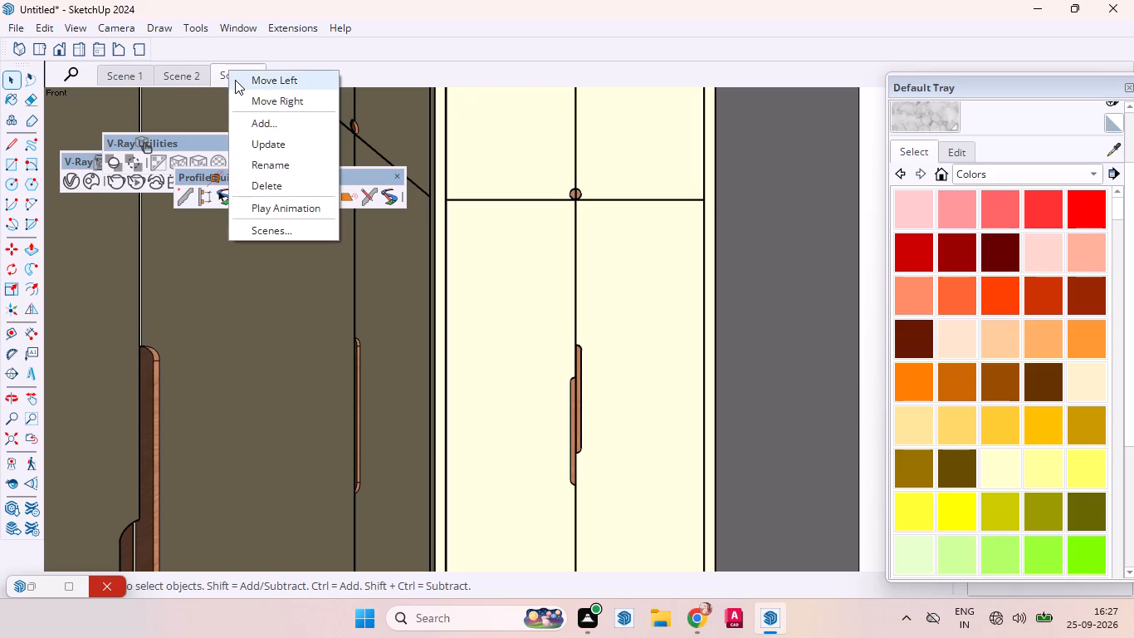
pyautogui.click(237, 80)
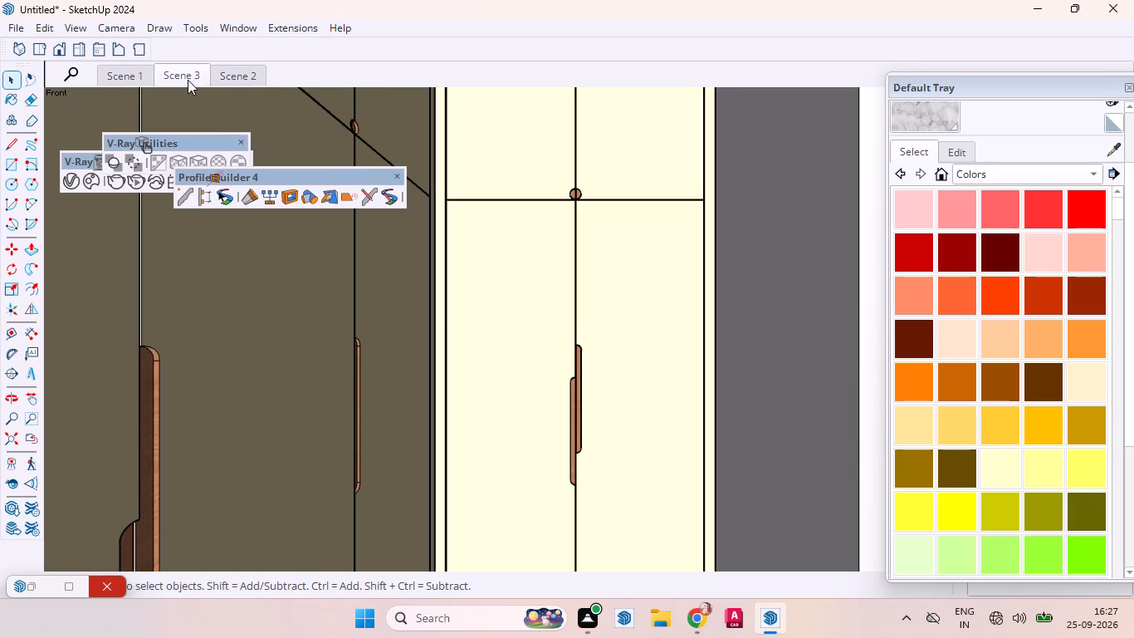
# Review the wardrobe views in the order Scene 1, Scene 3, Scene 2 and check the transitions between them.
pyautogui.click(106, 76)
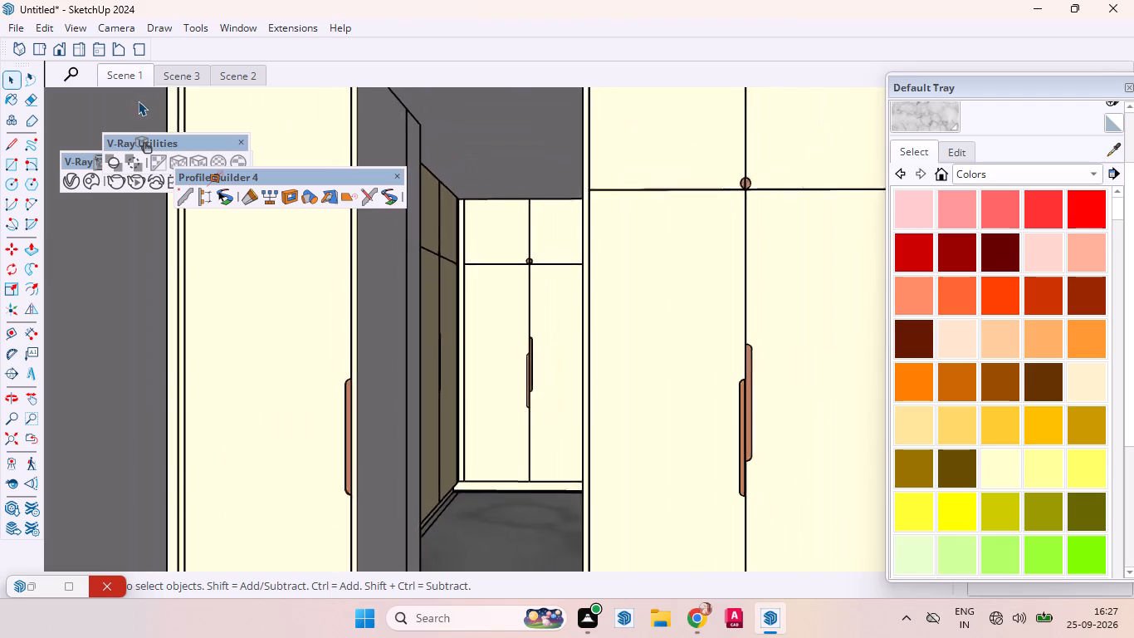
pyautogui.click(178, 77)
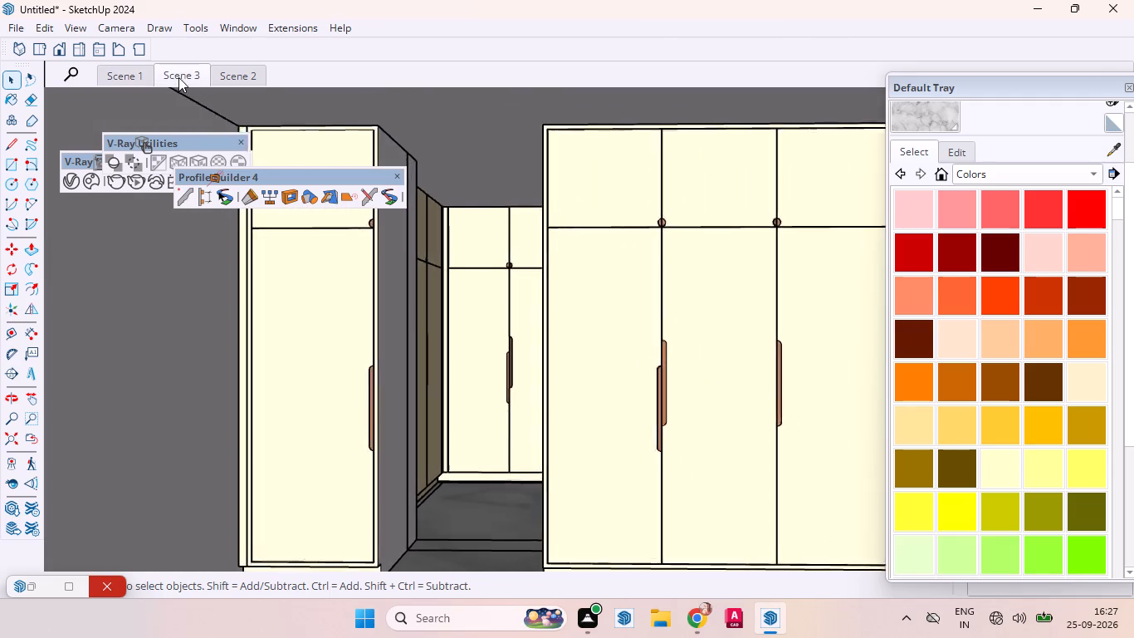
pyautogui.rightClick(232, 76)
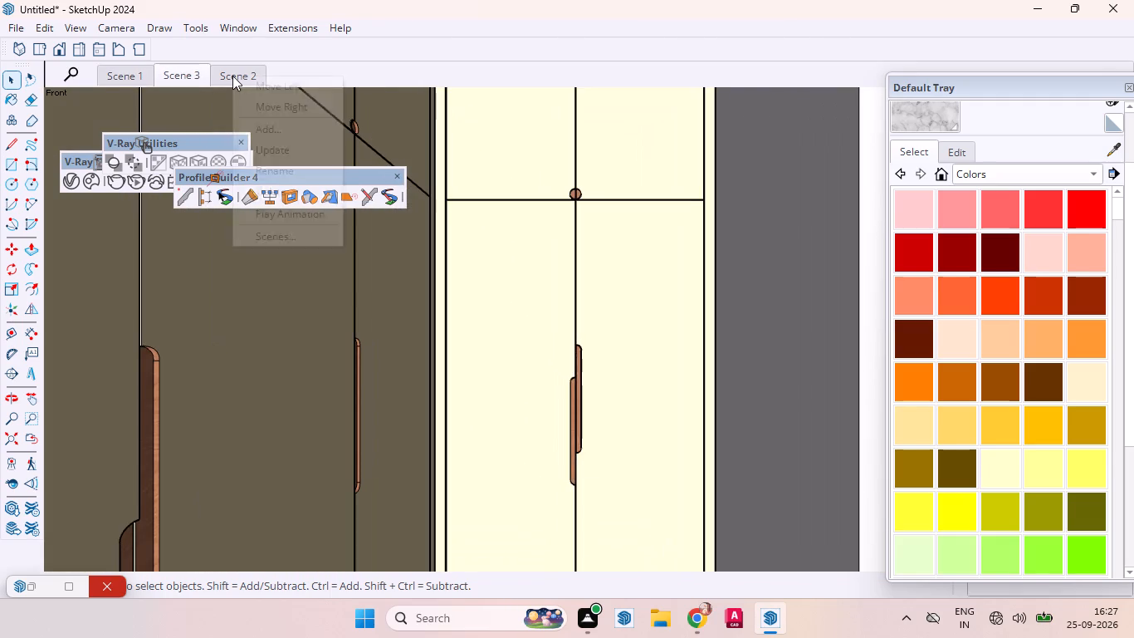
pyautogui.click(230, 74)
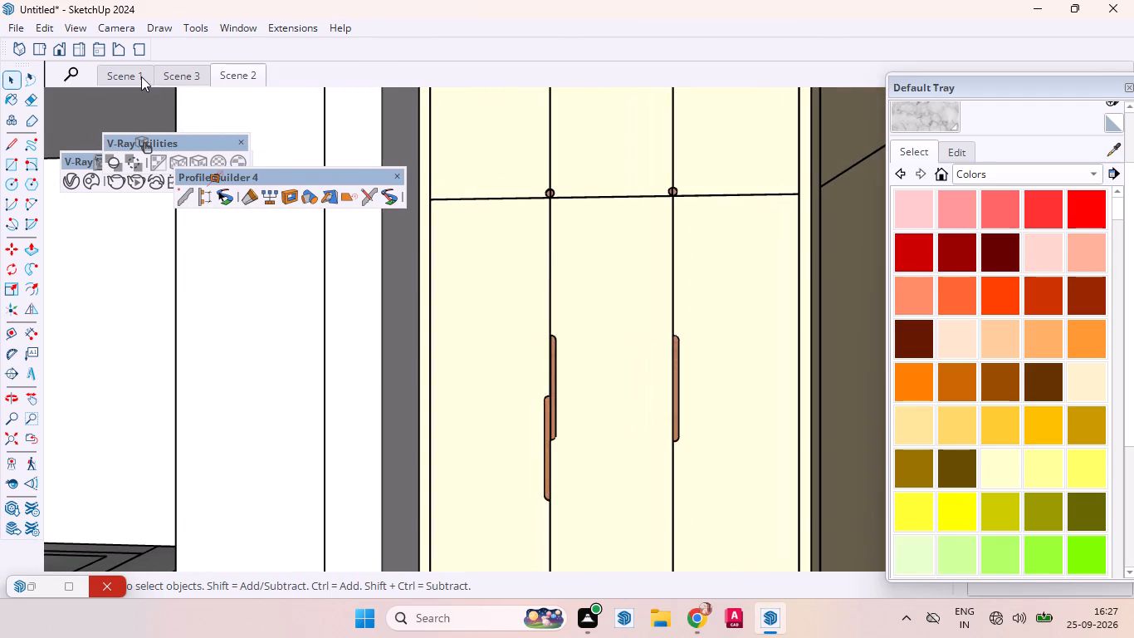
pyautogui.click(141, 76)
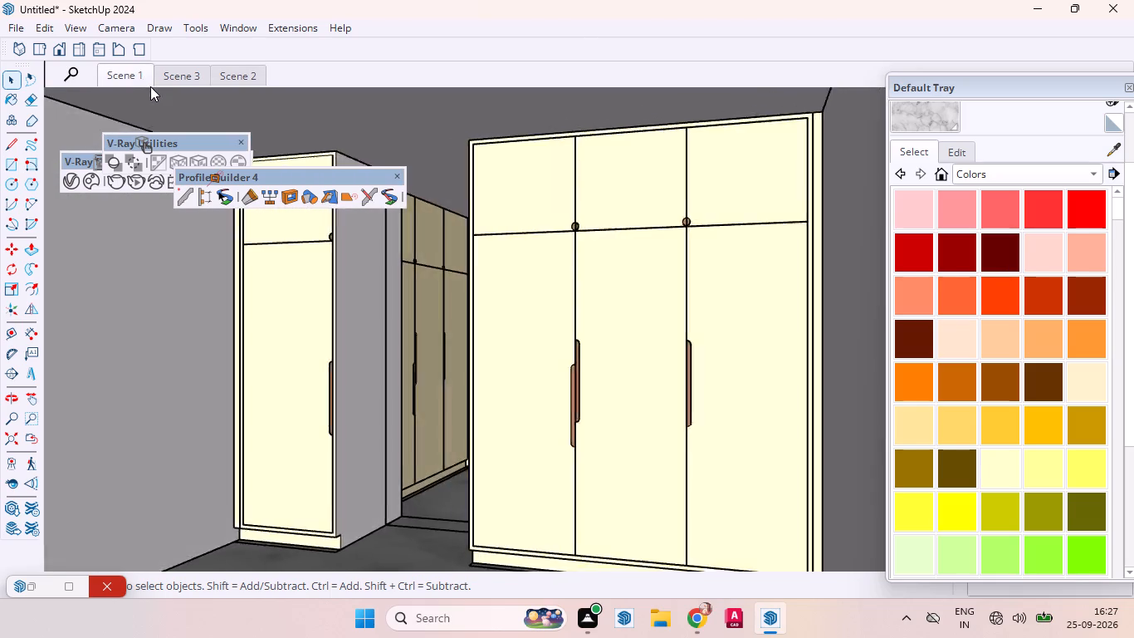
pyautogui.click(164, 75)
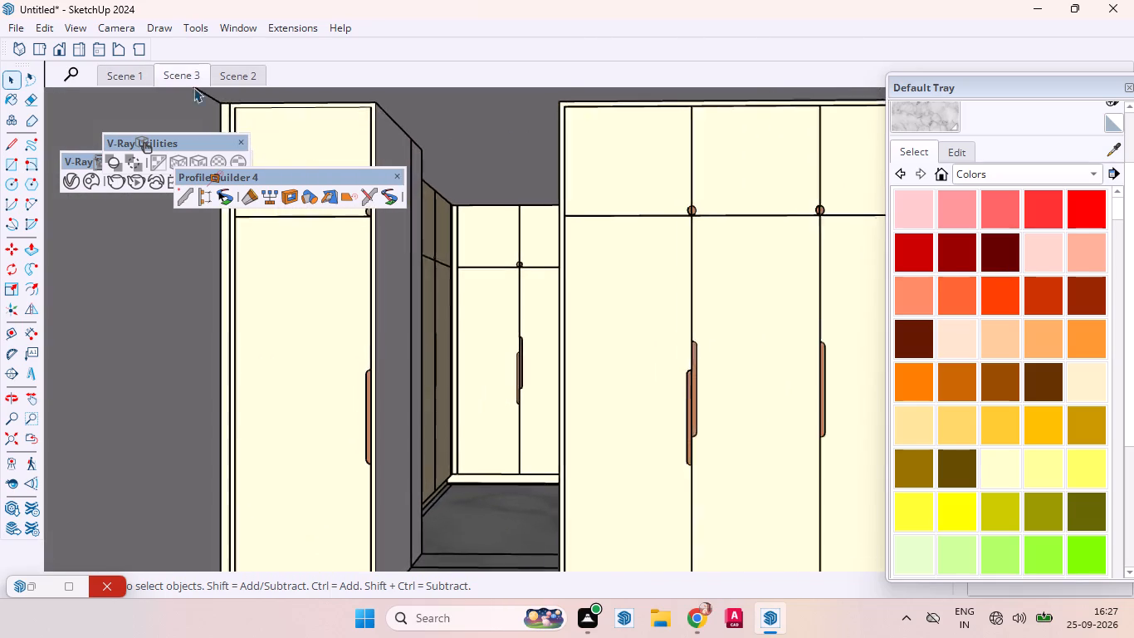
pyautogui.click(238, 71)
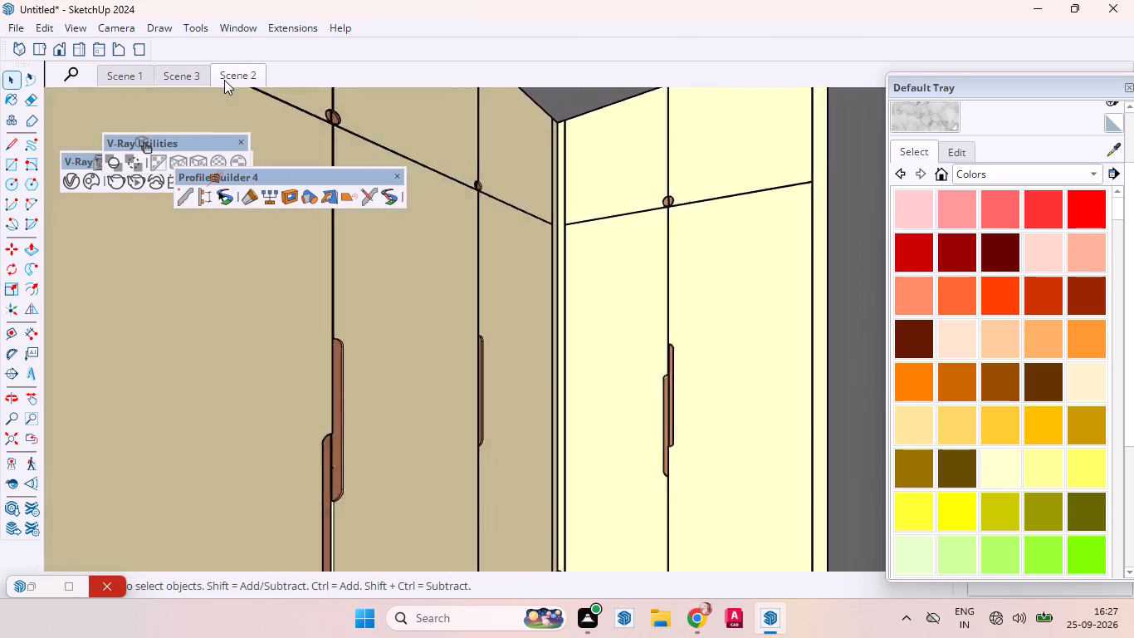
pyautogui.click(188, 80)
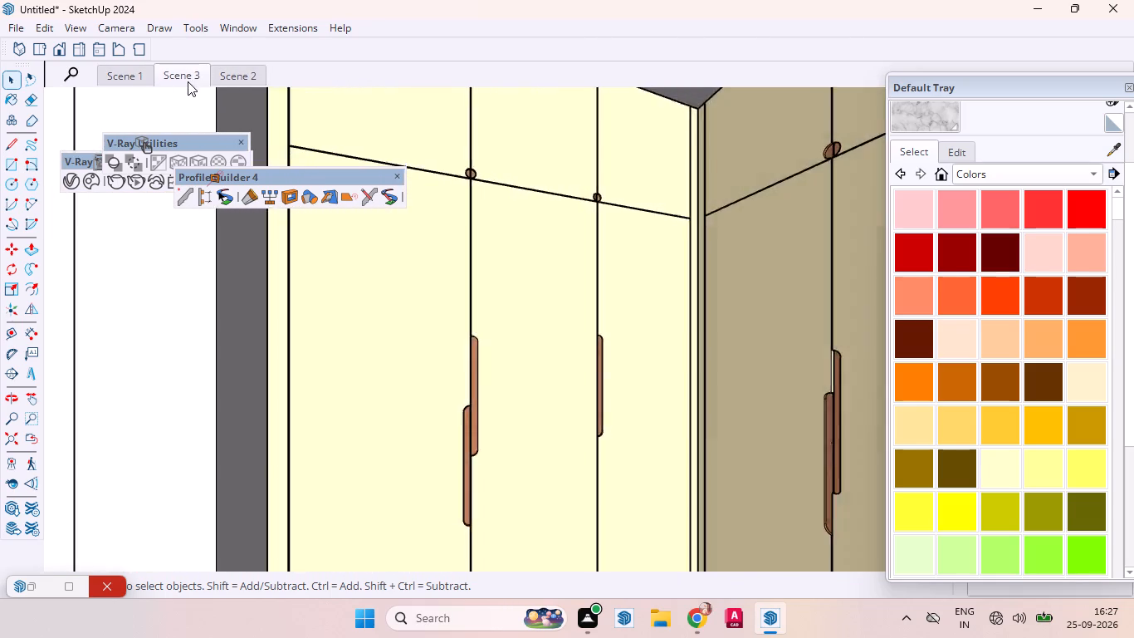
# Compare the wardrobe views in Scene 1, Scene 3 and Scene 2 again, finishing on Scene 1.
pyautogui.click(140, 71)
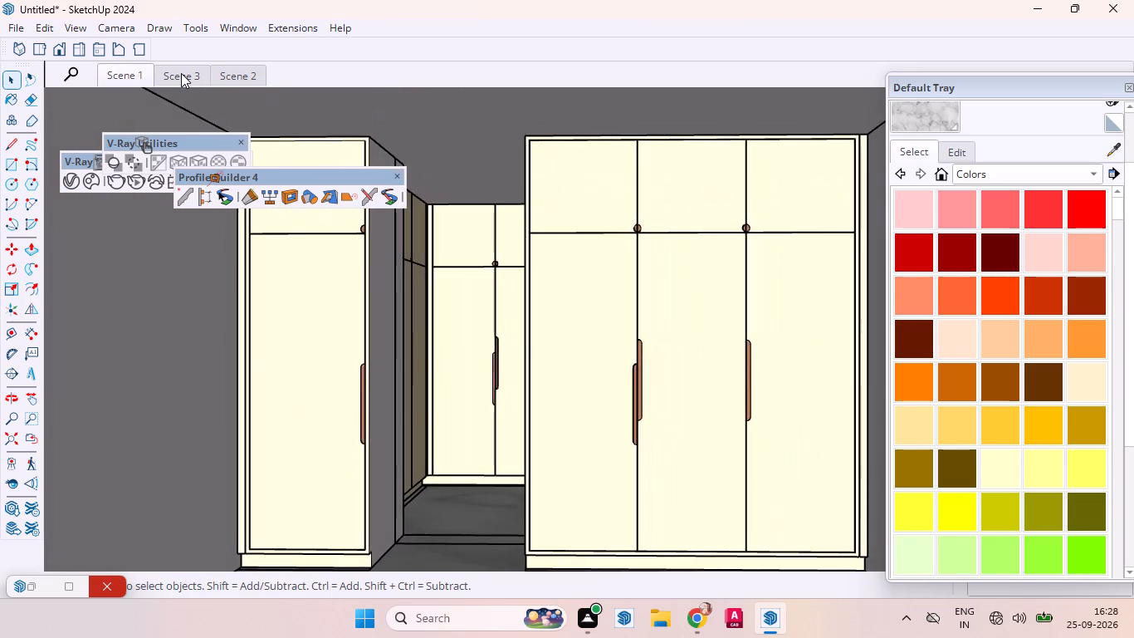
pyautogui.click(181, 72)
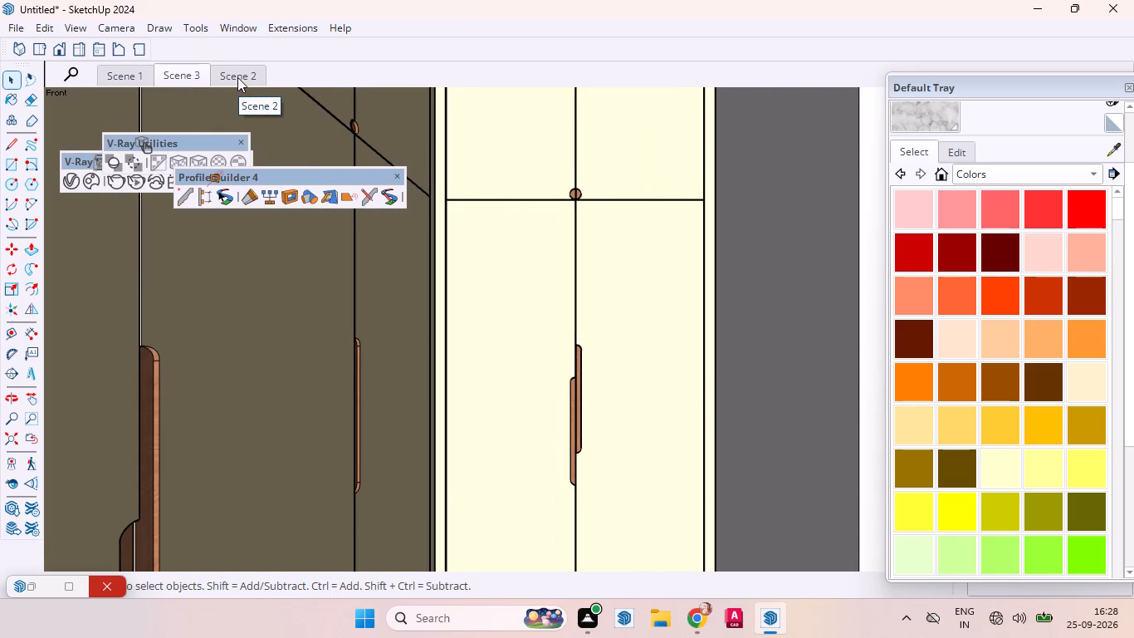
pyautogui.click(237, 77)
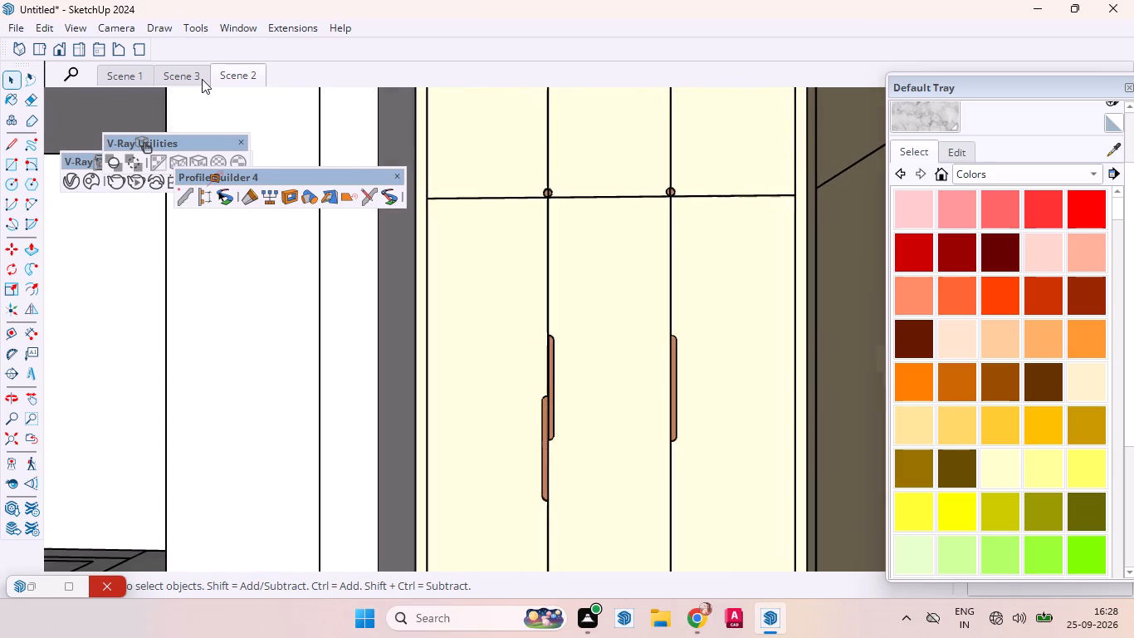
pyautogui.click(197, 72)
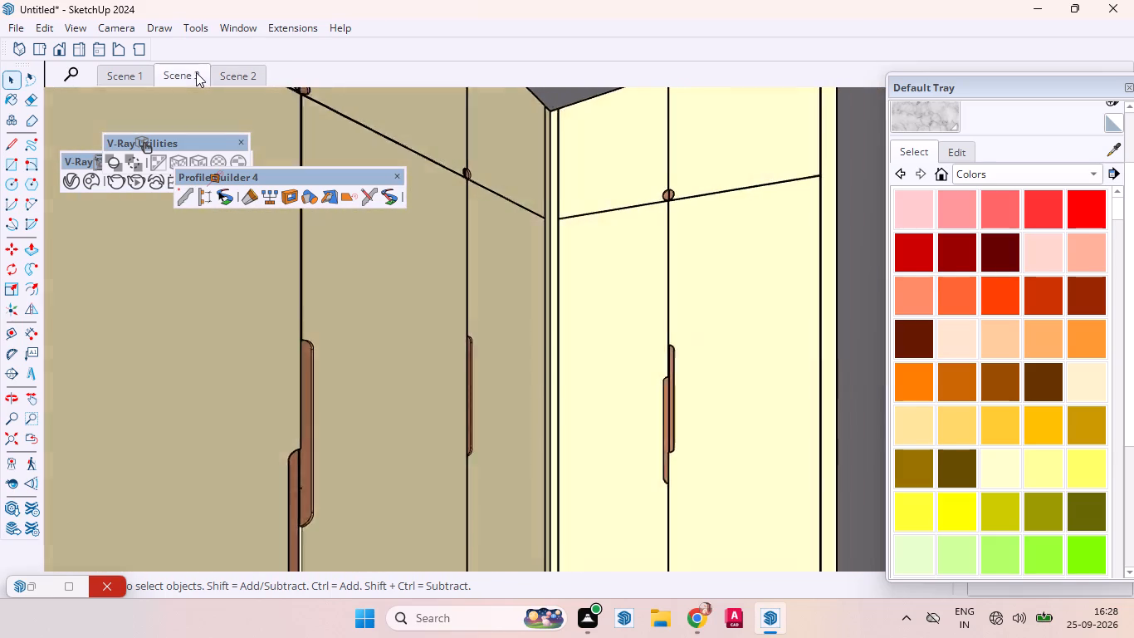
pyautogui.click(129, 78)
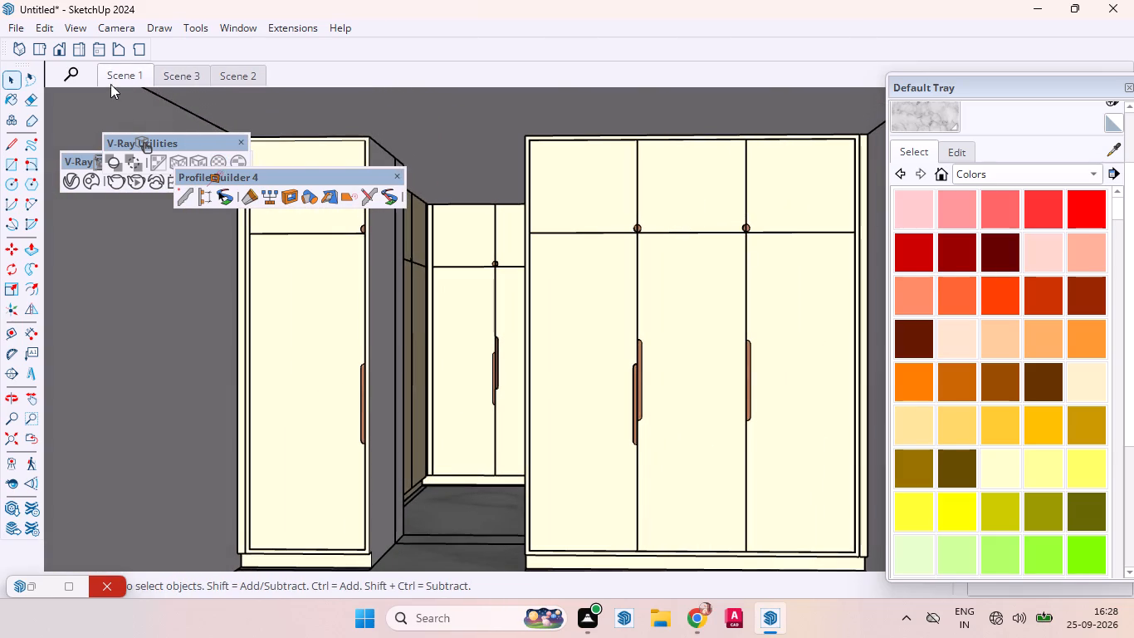
# Play the scene animation through the wardrobe views, stop it, and return to Scene 1.
pyautogui.rightClick(115, 78)
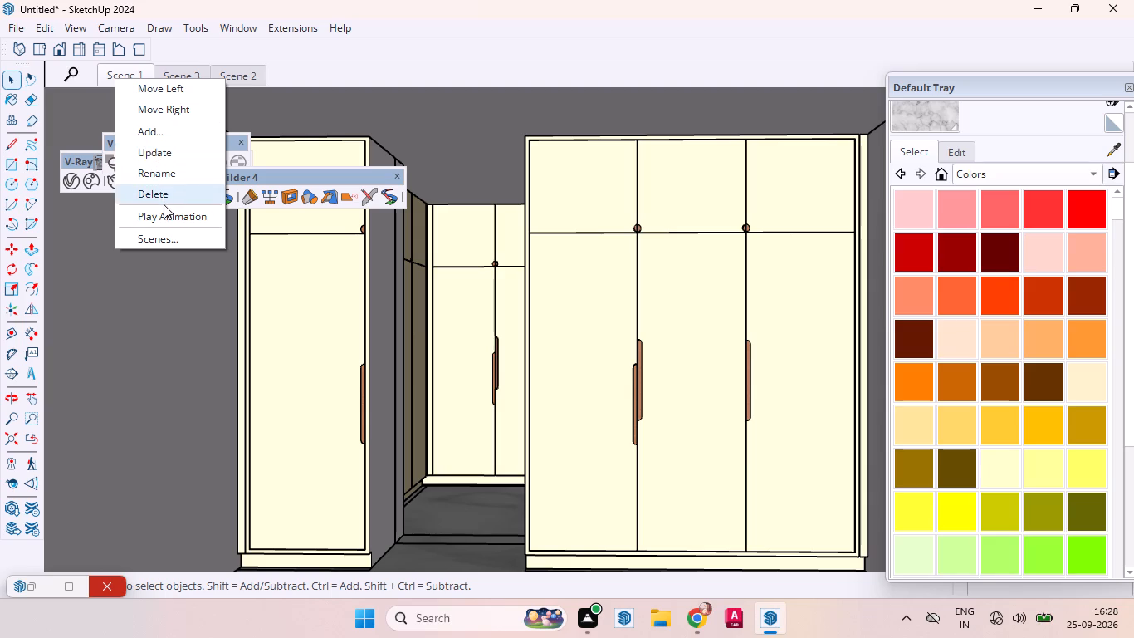
pyautogui.click(169, 212)
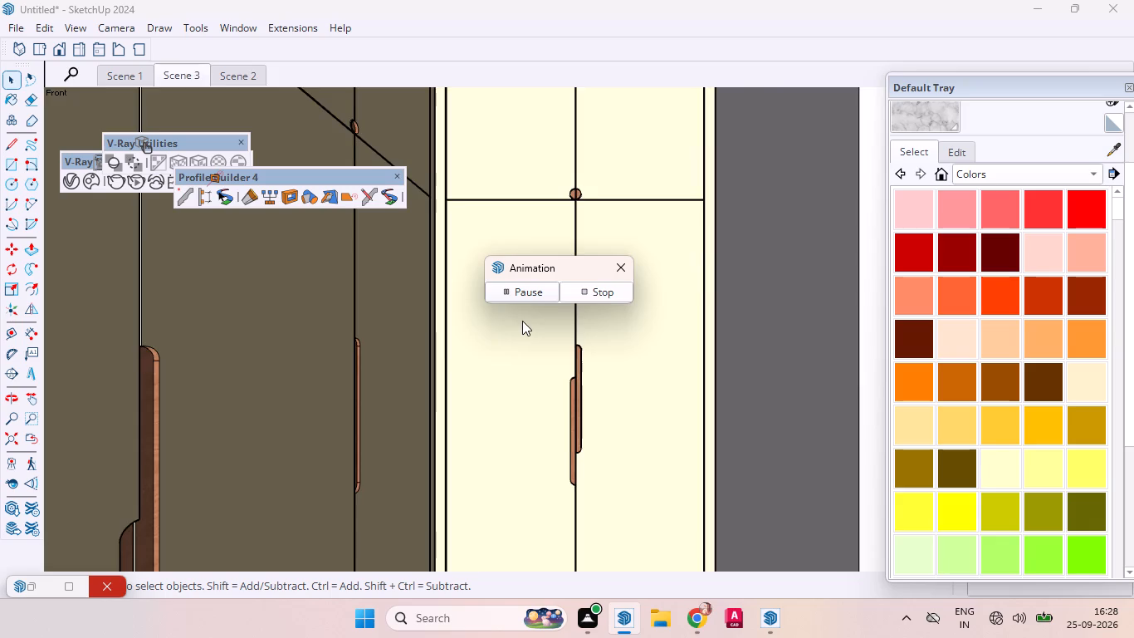
pyautogui.click(613, 291)
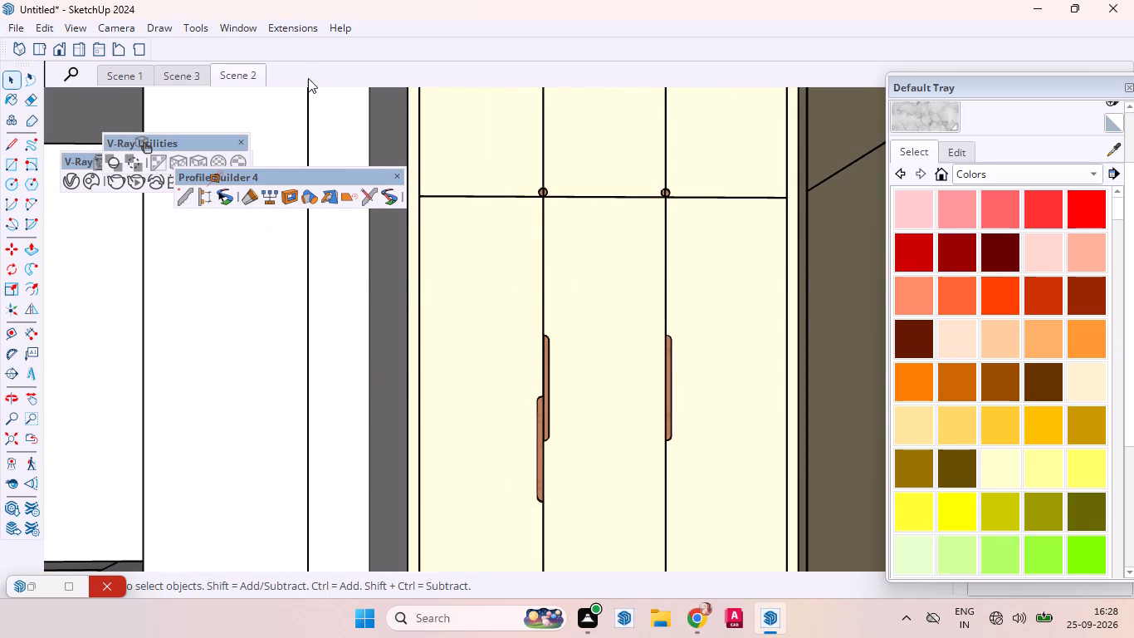
pyautogui.click(241, 73)
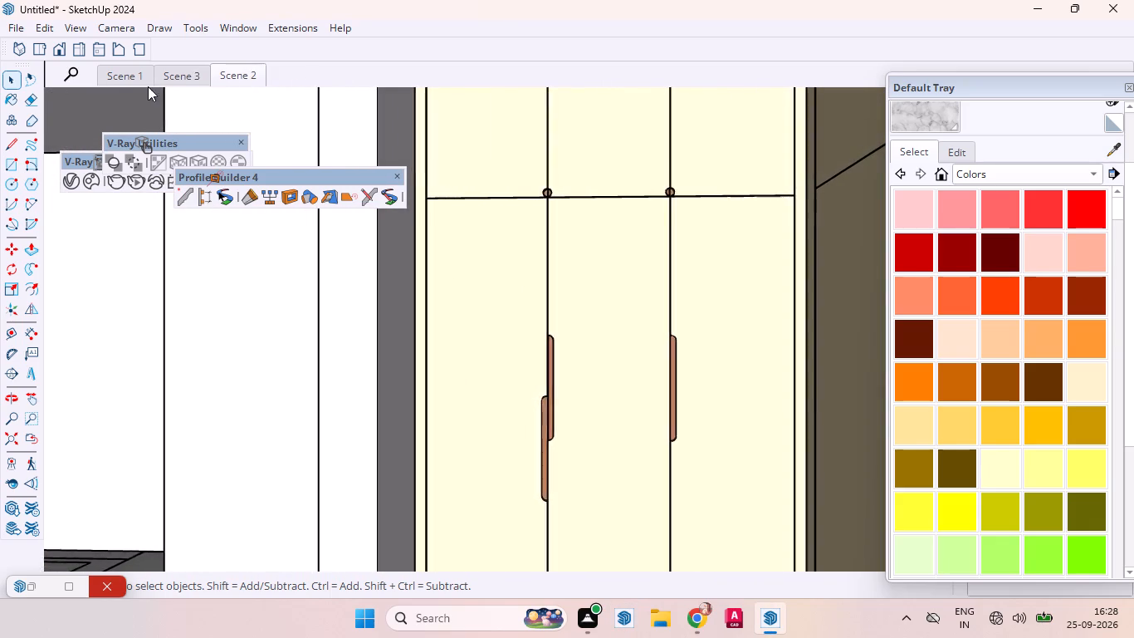
pyautogui.click(121, 76)
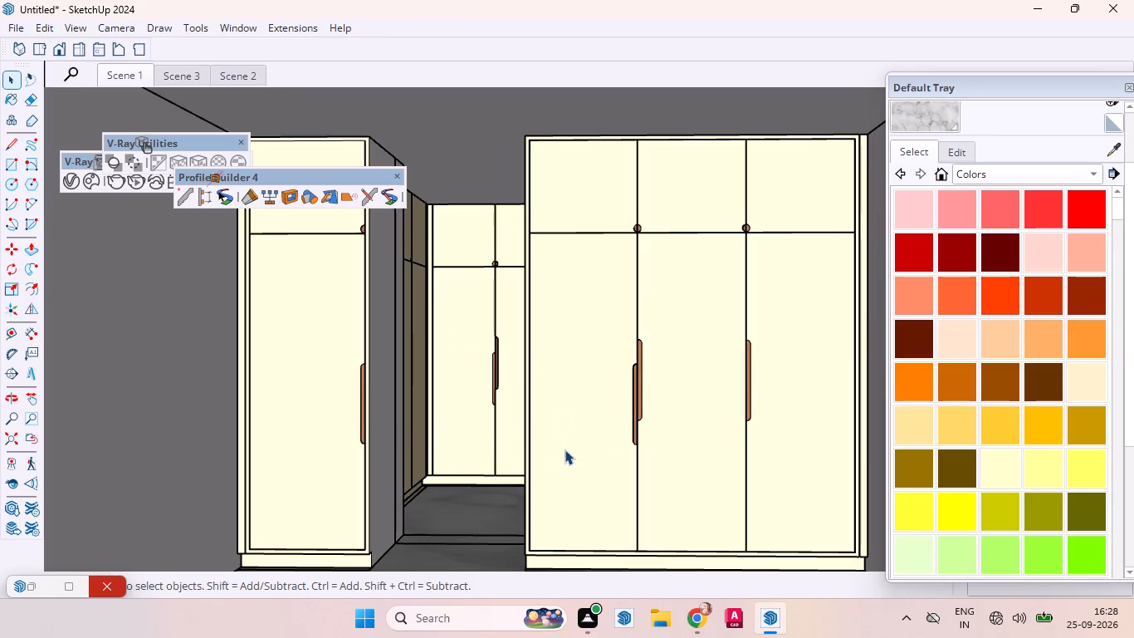
# Examine the marble on the front porch platform and the underside of the floor slab from outside the house.
pyautogui.scroll(-5, 566, 454)
pyautogui.scroll(-4, 487, 404)
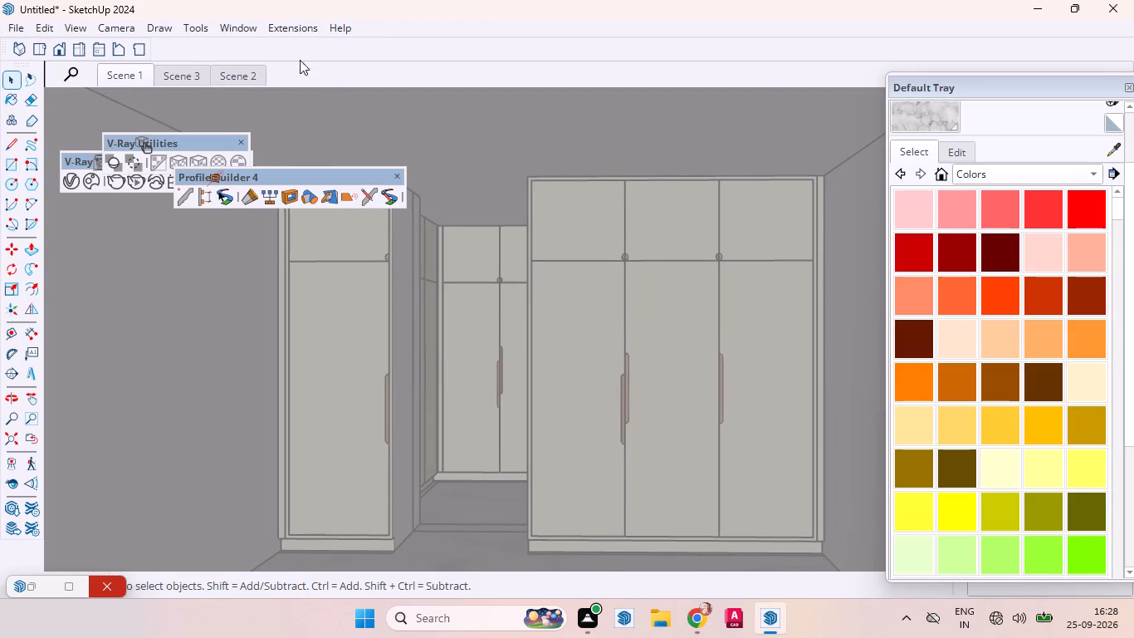
pyautogui.click(45, 42)
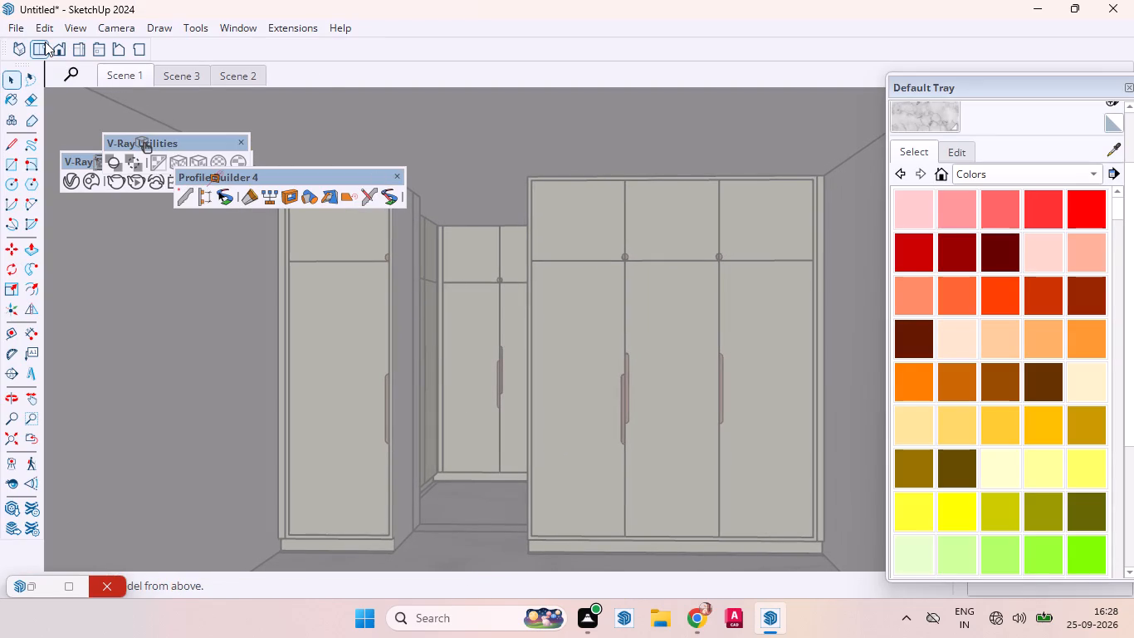
pyautogui.scroll(-8, 485, 292)
pyautogui.scroll(2, 522, 304)
pyautogui.scroll(-1, 522, 304)
pyautogui.scroll(1, 522, 304)
pyautogui.scroll(-11, 522, 304)
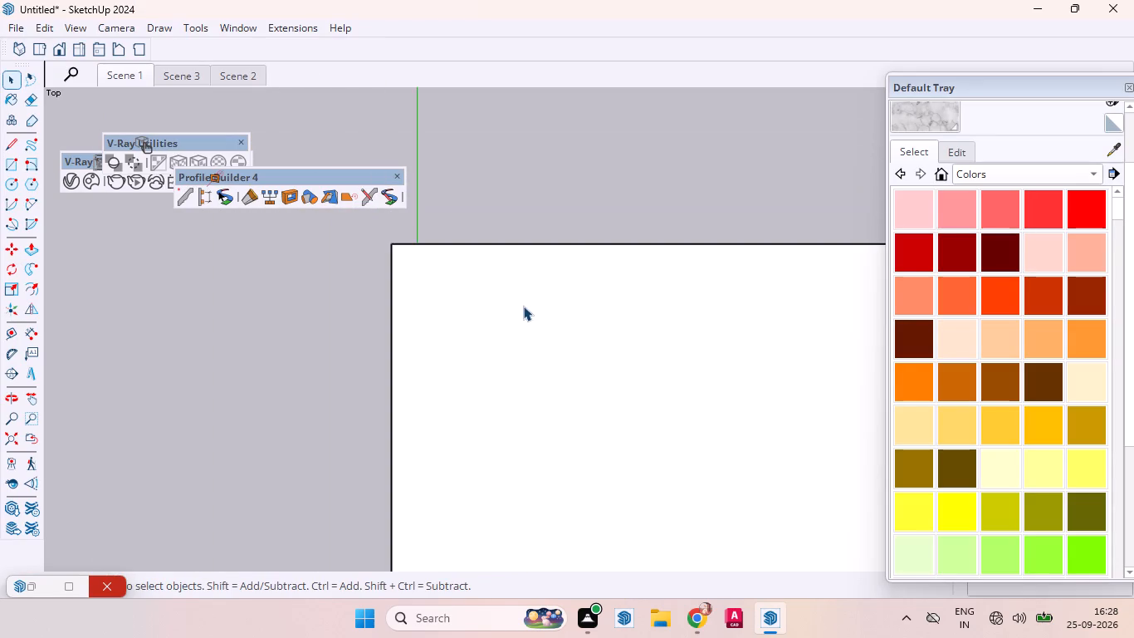
pyautogui.scroll(-7, 523, 306)
pyautogui.scroll(6, 576, 424)
pyautogui.scroll(-1, 584, 460)
pyautogui.scroll(1, 584, 460)
pyautogui.scroll(-1, 586, 461)
pyautogui.scroll(6, 586, 461)
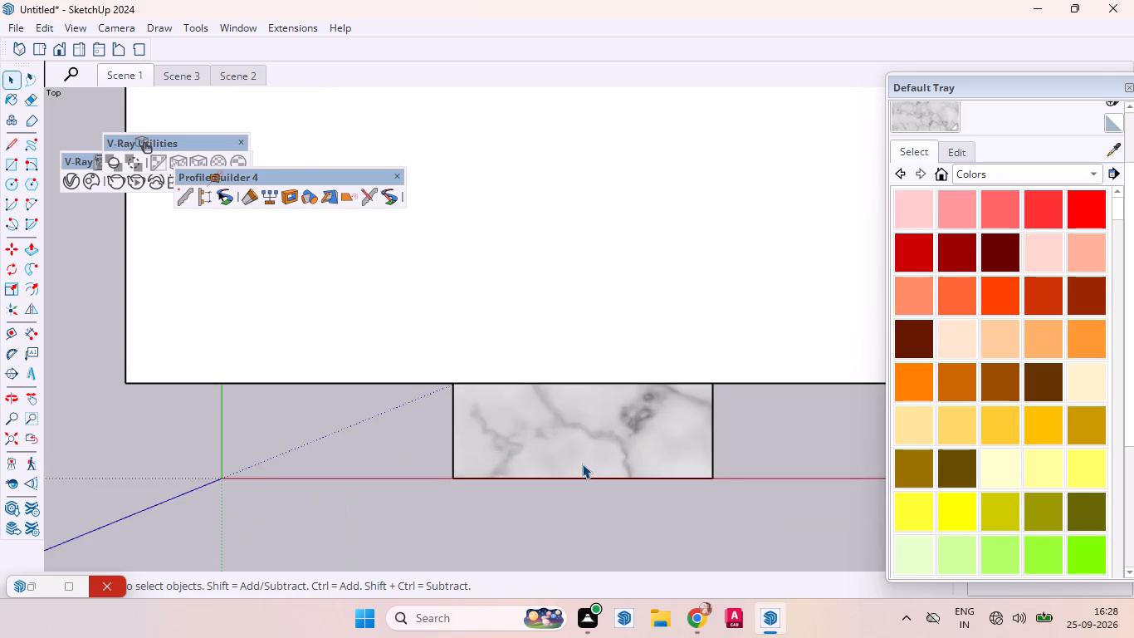
pyautogui.scroll(2, 582, 464)
pyautogui.scroll(-1, 578, 464)
pyautogui.scroll(5, 578, 464)
pyautogui.moveTo(578, 464); pyautogui.dragTo(538, 255, button='middle')
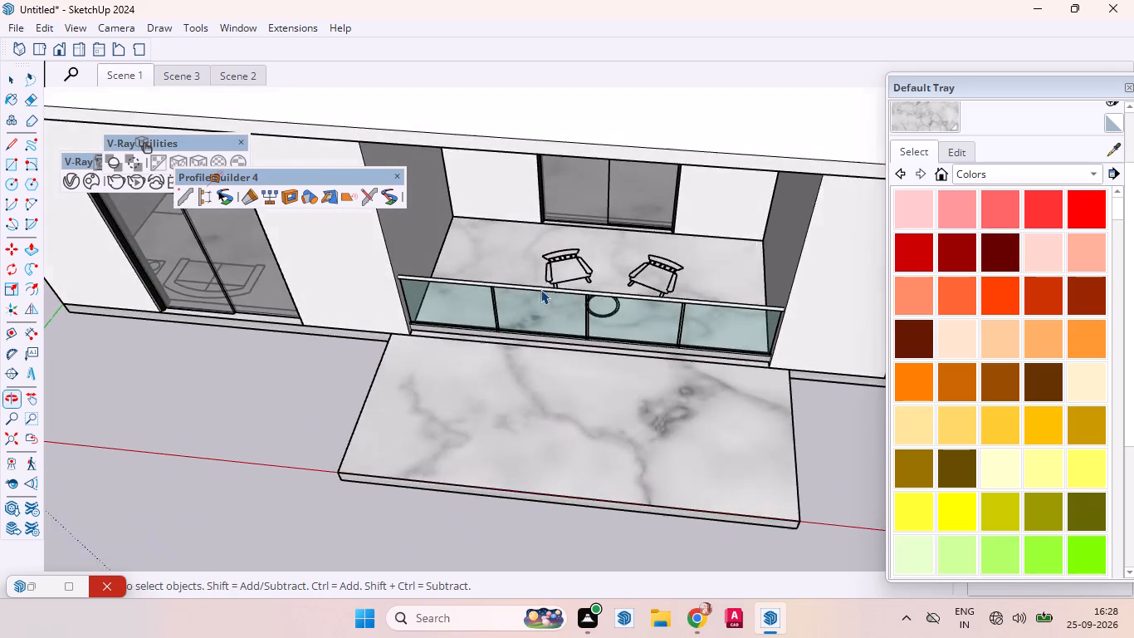
pyautogui.scroll(6, 562, 378)
pyautogui.moveTo(585, 399); pyautogui.dragTo(580, 179, button='middle')
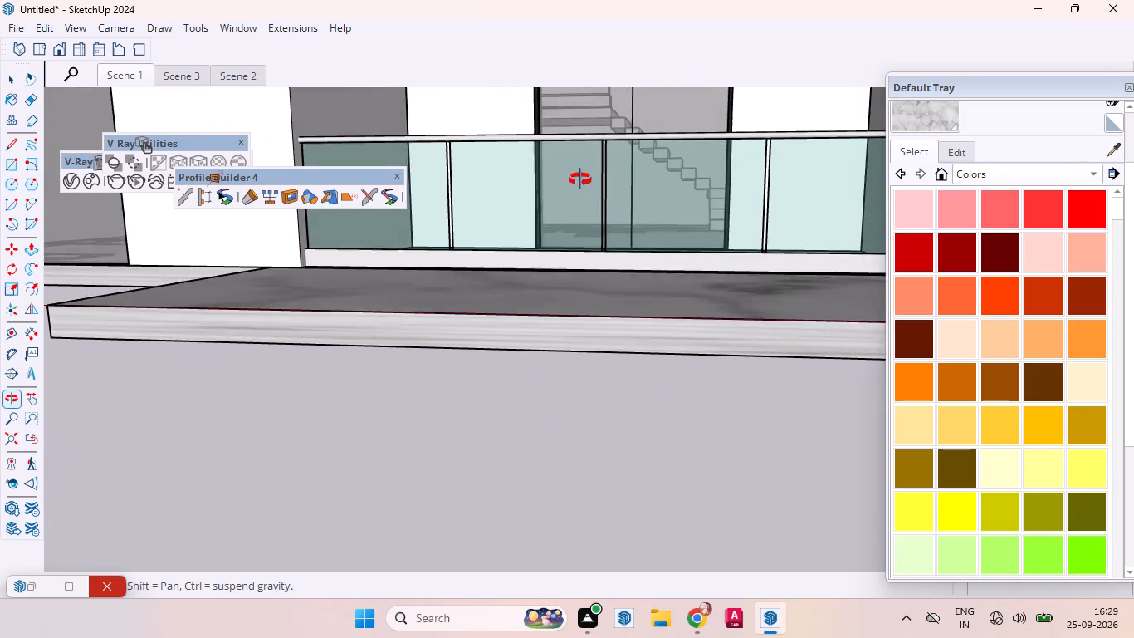
pyautogui.moveTo(580, 179); pyautogui.dragTo(633, 115, button='middle')
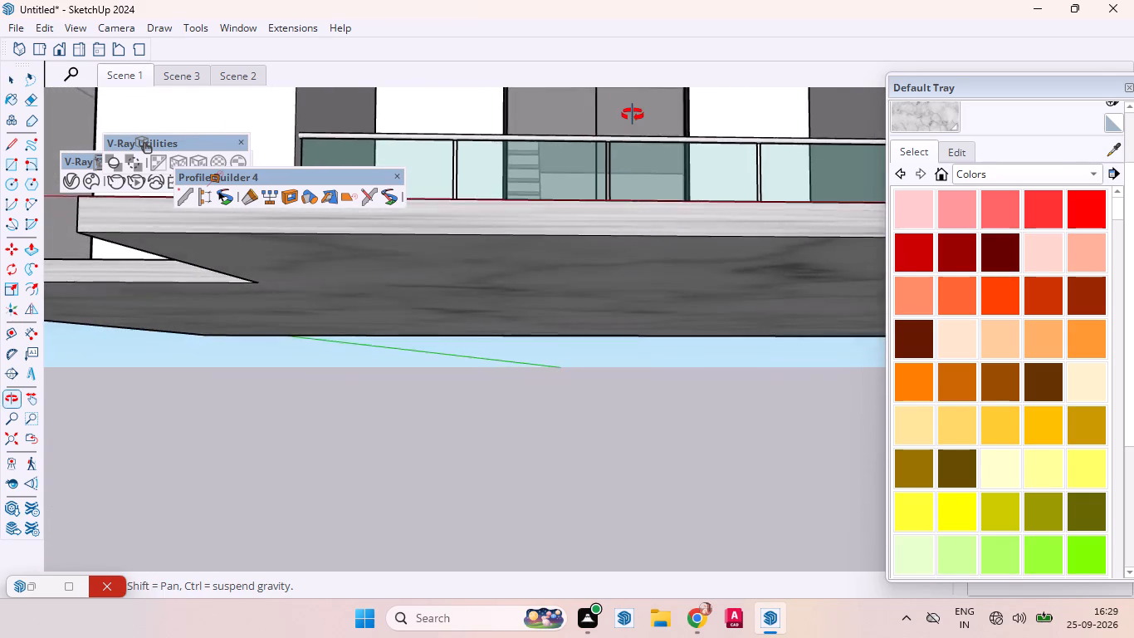
pyautogui.moveTo(633, 115); pyautogui.dragTo(392, 2, button='middle')
pyautogui.scroll(-4, 531, 300)
pyautogui.scroll(1, 570, 355)
pyautogui.moveTo(570, 355); pyautogui.dragTo(711, 380, button='middle')
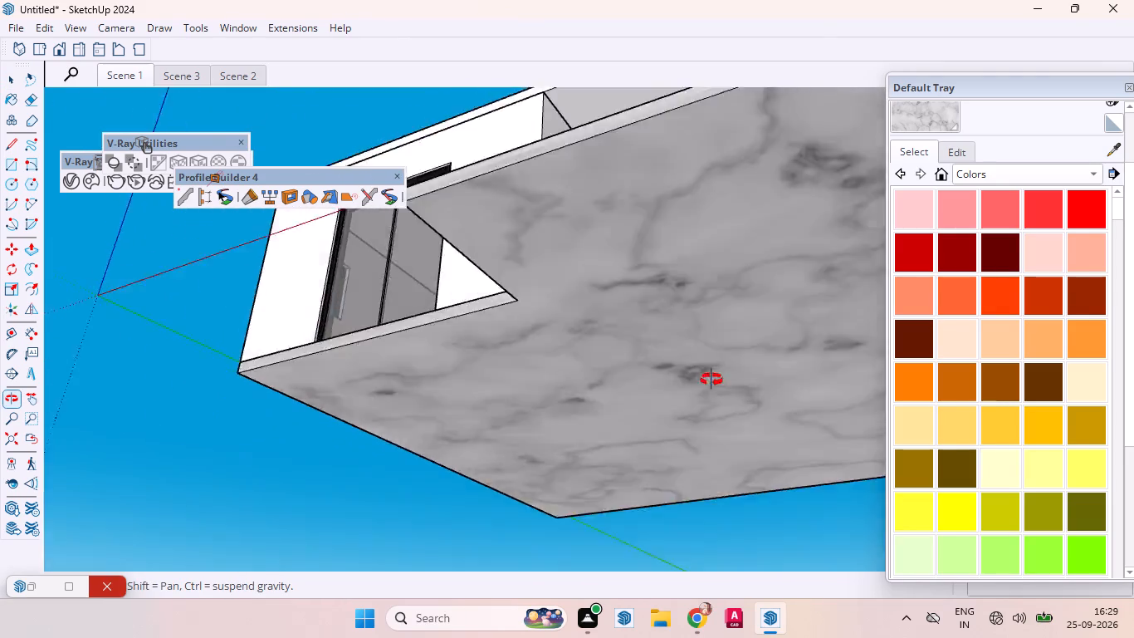
pyautogui.moveTo(711, 380); pyautogui.dragTo(779, 521, button='middle')
pyautogui.scroll(-5, 721, 490)
pyautogui.scroll(1, 708, 490)
pyautogui.scroll(-5, 707, 490)
pyautogui.scroll(2, 681, 490)
pyautogui.scroll(-6, 669, 490)
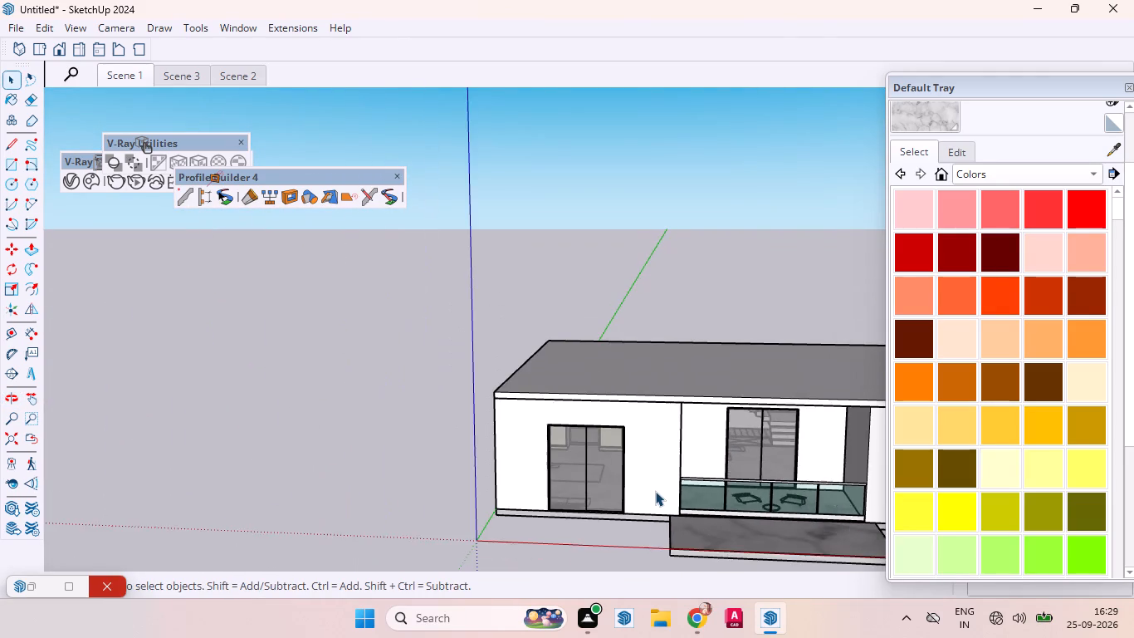
pyautogui.scroll(-14, 655, 491)
pyautogui.scroll(2, 727, 532)
pyautogui.scroll(-1, 727, 533)
pyautogui.scroll(11, 727, 533)
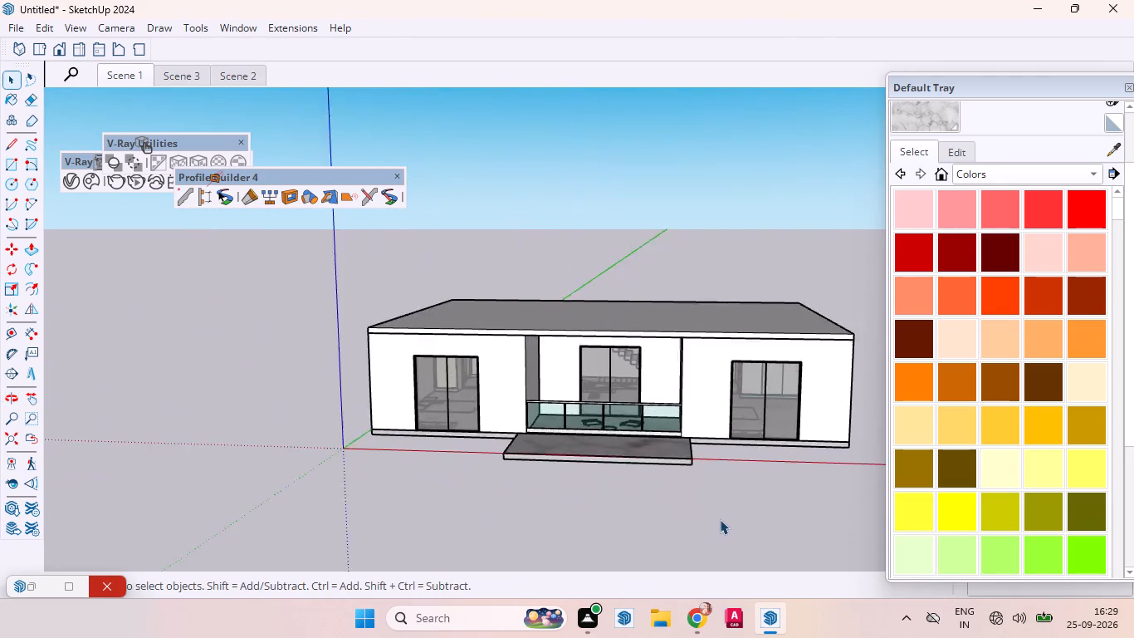
# Remove the marble material from the whole floor slab group.
pyautogui.scroll(2, 720, 519)
pyautogui.scroll(-7, 698, 519)
pyautogui.scroll(1, 692, 518)
pyautogui.scroll(-1, 692, 518)
pyautogui.scroll(7, 691, 517)
pyautogui.scroll(-3, 609, 454)
pyautogui.scroll(14, 616, 467)
pyautogui.moveTo(589, 353); pyautogui.dragTo(593, 375)
pyautogui.moveTo(644, 508); pyautogui.dragTo(767, 637, button='middle')
pyautogui.scroll(-11, 667, 415)
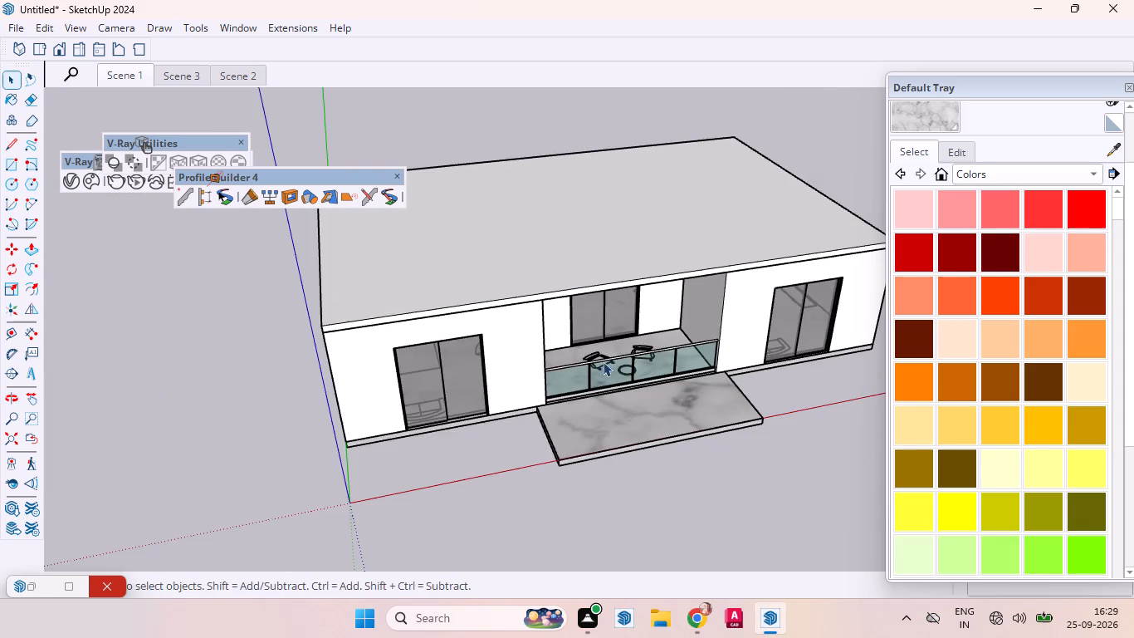
pyautogui.scroll(6, 699, 488)
pyautogui.click(614, 393)
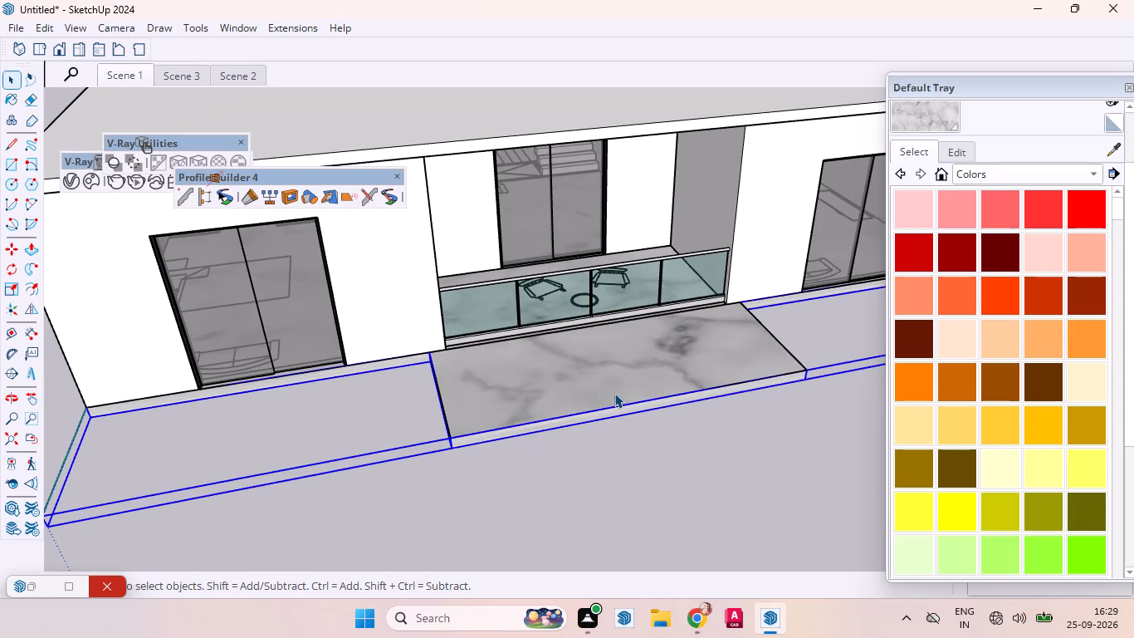
pyautogui.click(156, 170)
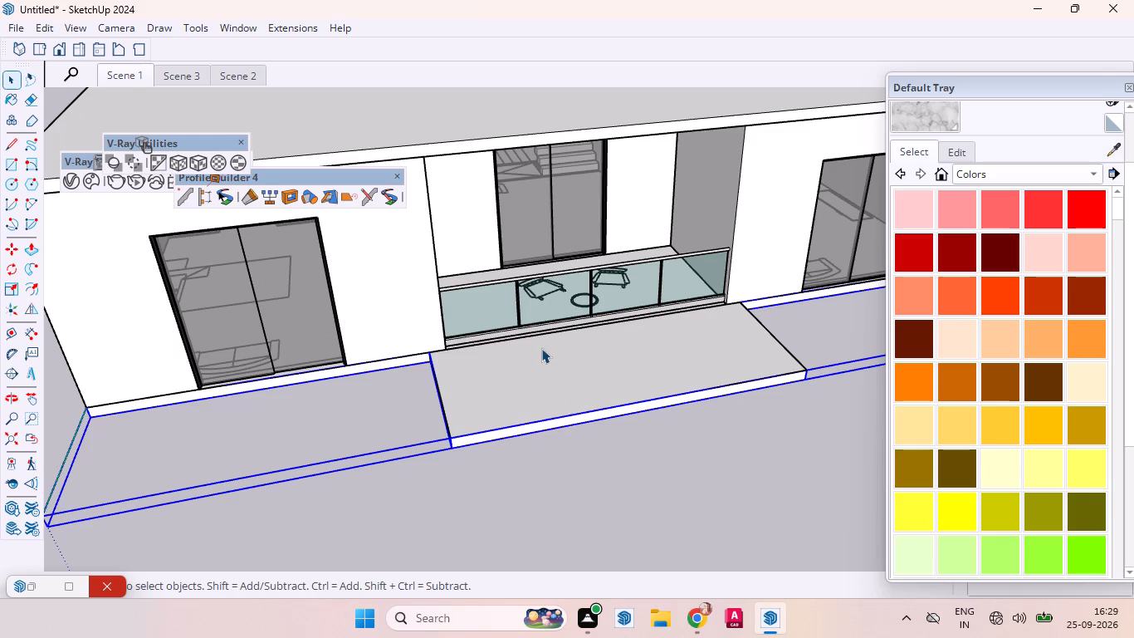
# Open the floor slab group and paint only its top face with the Carrera Marble material.
pyautogui.tripleClick(544, 371)
pyautogui.click(550, 392)
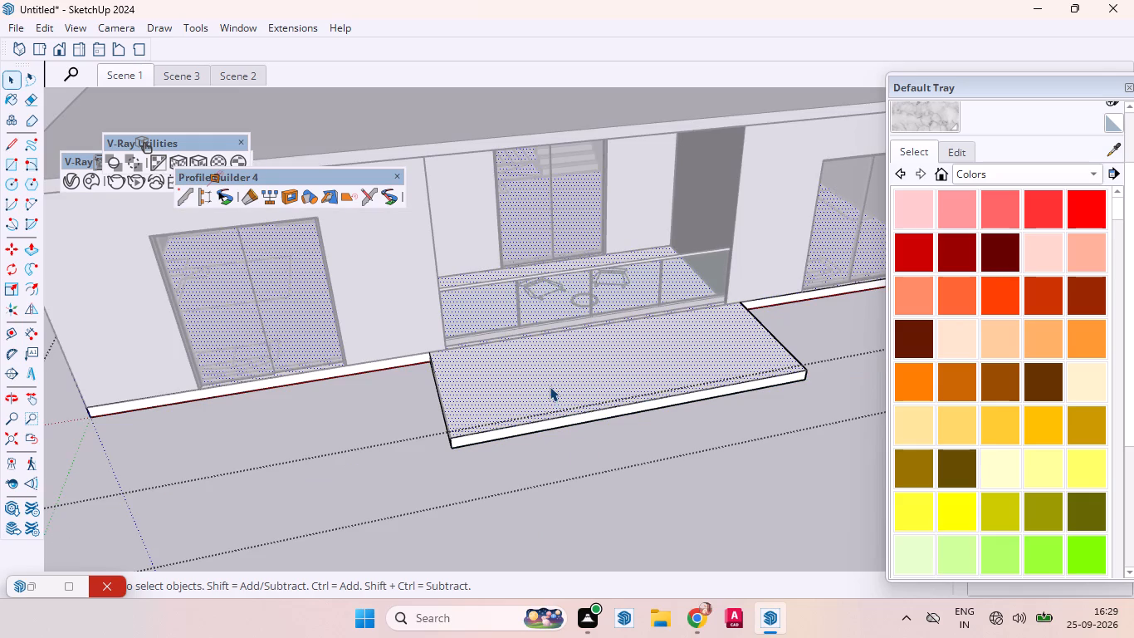
pyautogui.scroll(6, 704, 406)
pyautogui.scroll(-2, 705, 409)
pyautogui.scroll(1, 705, 409)
pyautogui.scroll(-1, 705, 409)
pyautogui.scroll(3, 705, 409)
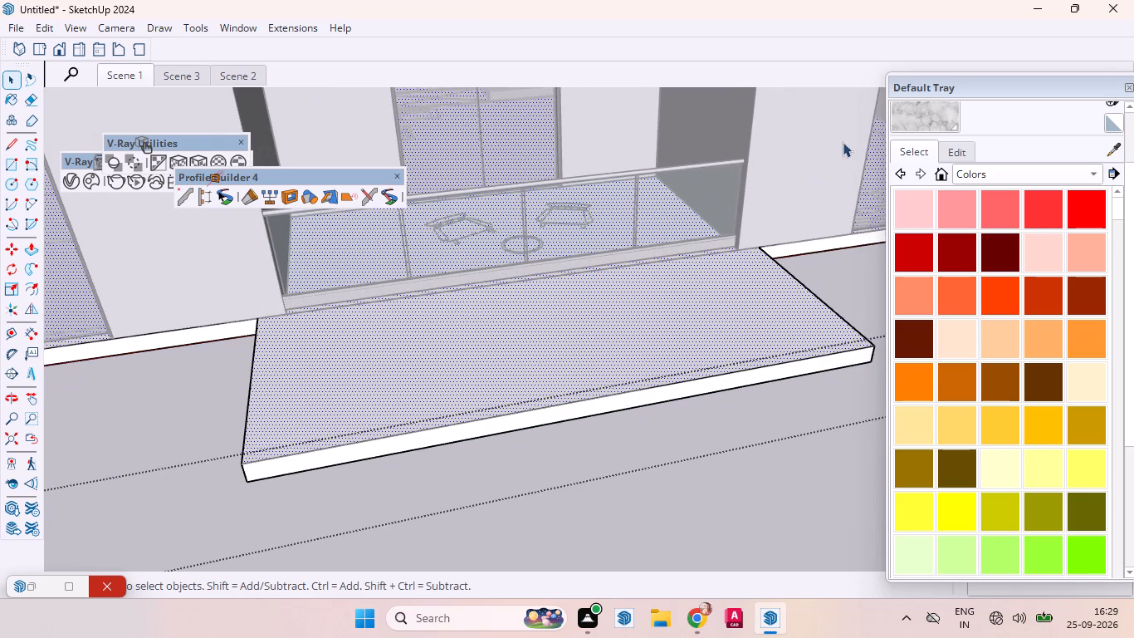
pyautogui.click(917, 124)
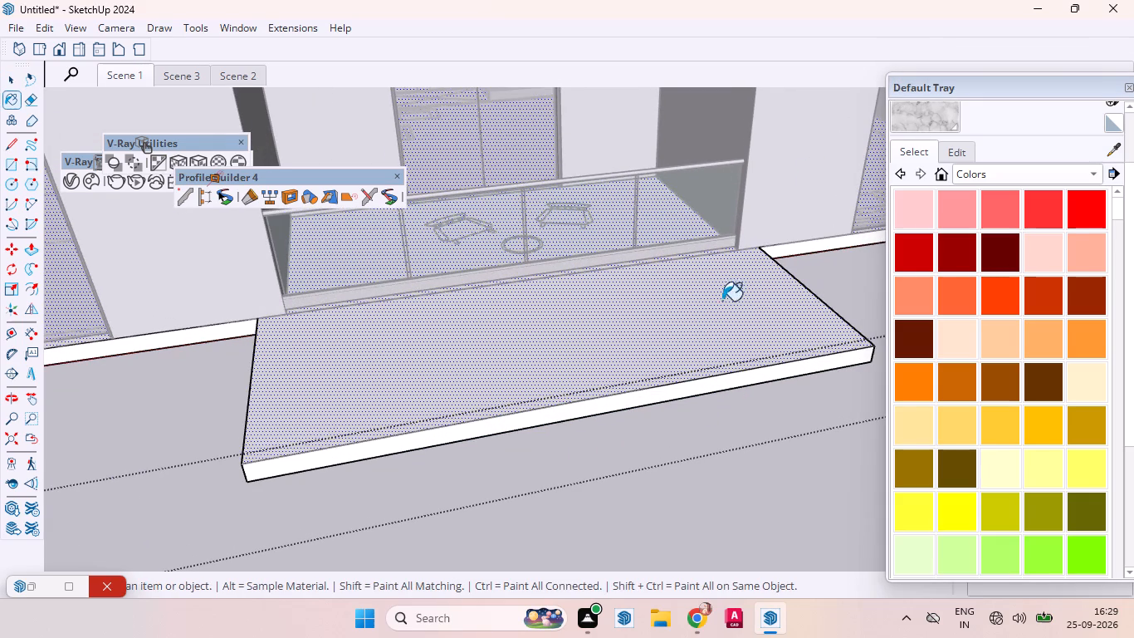
pyautogui.click(706, 319)
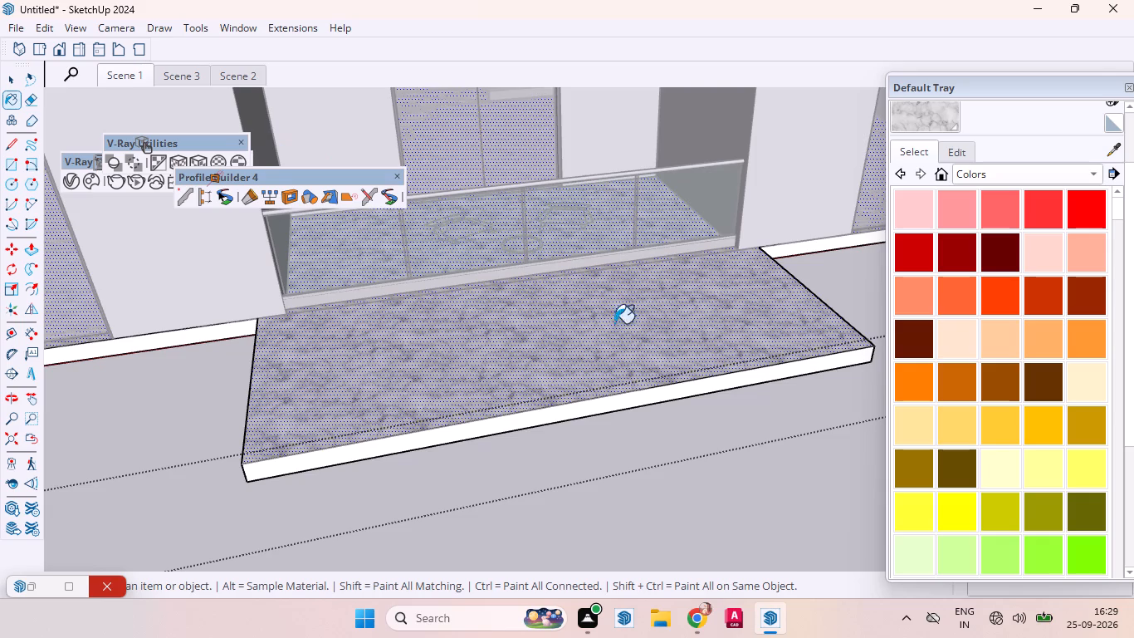
# Set the Carrera Marble texture size to 7' by 7'.
pyautogui.scroll(5, 724, 383)
pyautogui.scroll(-2, 724, 383)
pyautogui.scroll(1, 725, 383)
pyautogui.moveTo(731, 475); pyautogui.dragTo(721, 607, button='middle')
pyautogui.scroll(1, 701, 575)
pyautogui.scroll(-7, 701, 574)
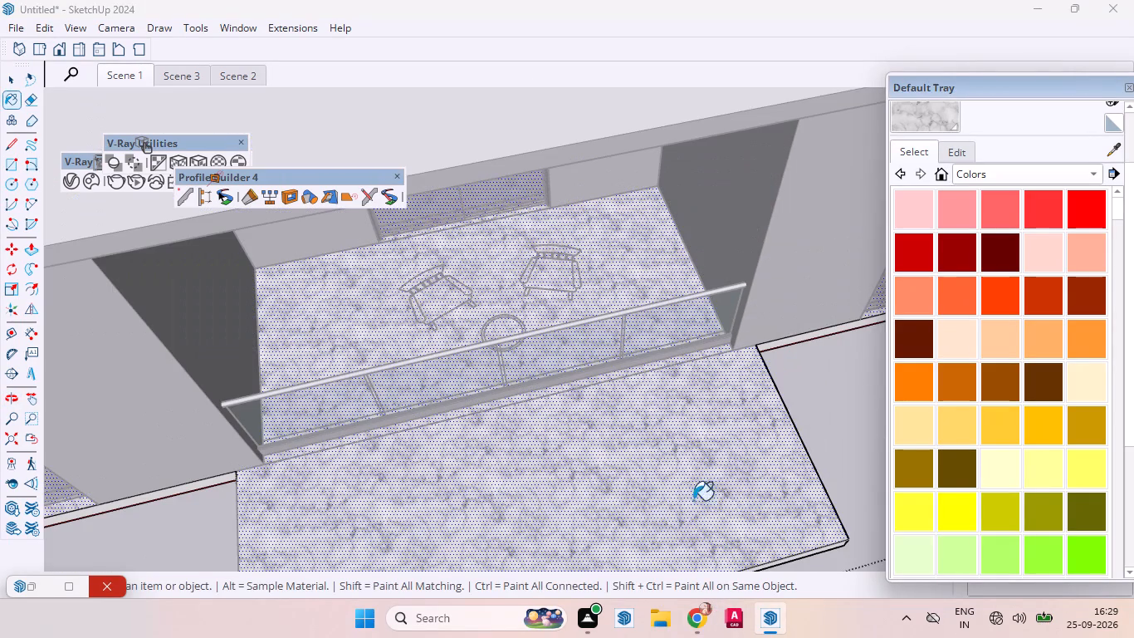
pyautogui.click(948, 150)
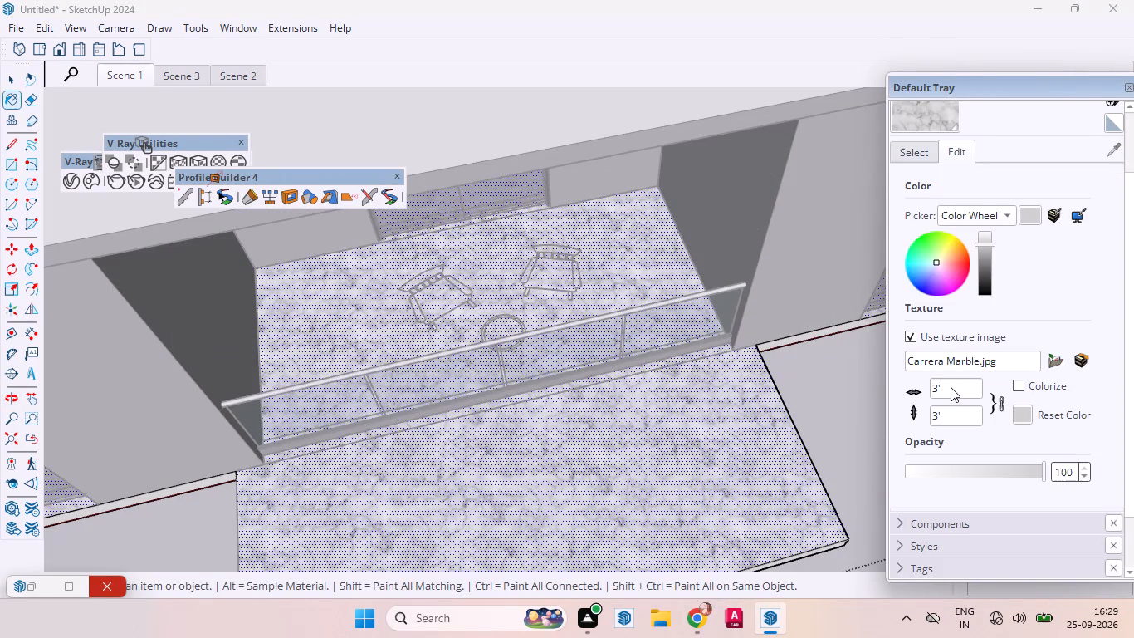
pyautogui.click(951, 387)
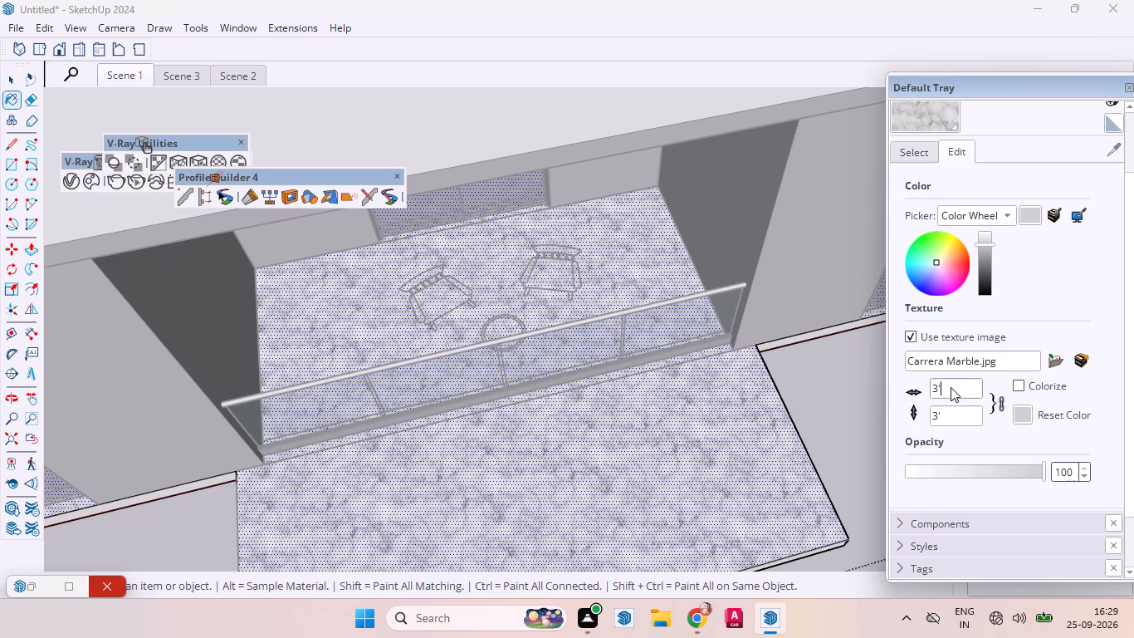
pyautogui.press('BackSpace')
pyautogui.press('BackSpace')
pyautogui.press('BackSpace')
pyautogui.press('BackSpace')
pyautogui.press('BackSpace')
pyautogui.press('BackSpace')
pyautogui.press('BackSpace')
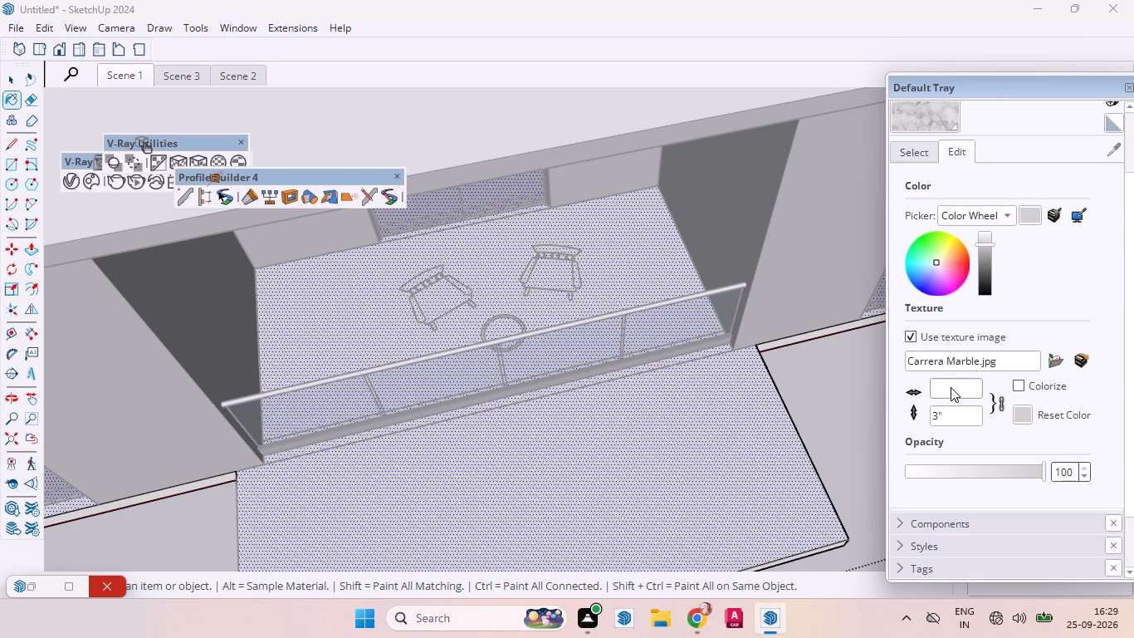
pyautogui.press('7')
pyautogui.press("'")
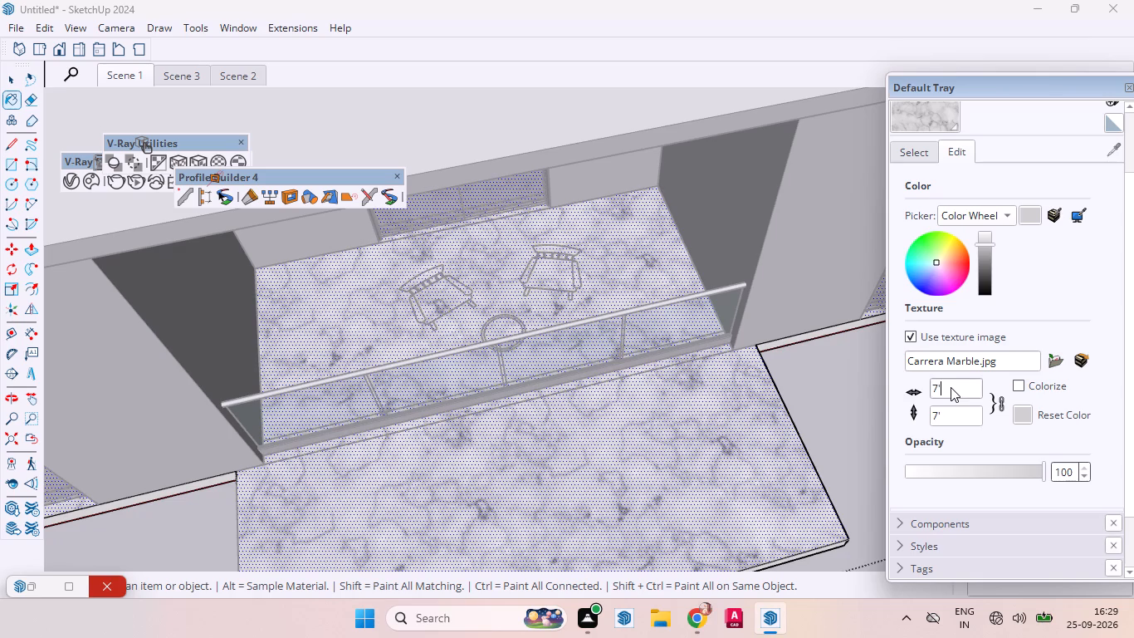
pyautogui.press('Return')
pyautogui.scroll(-1, 912, 440)
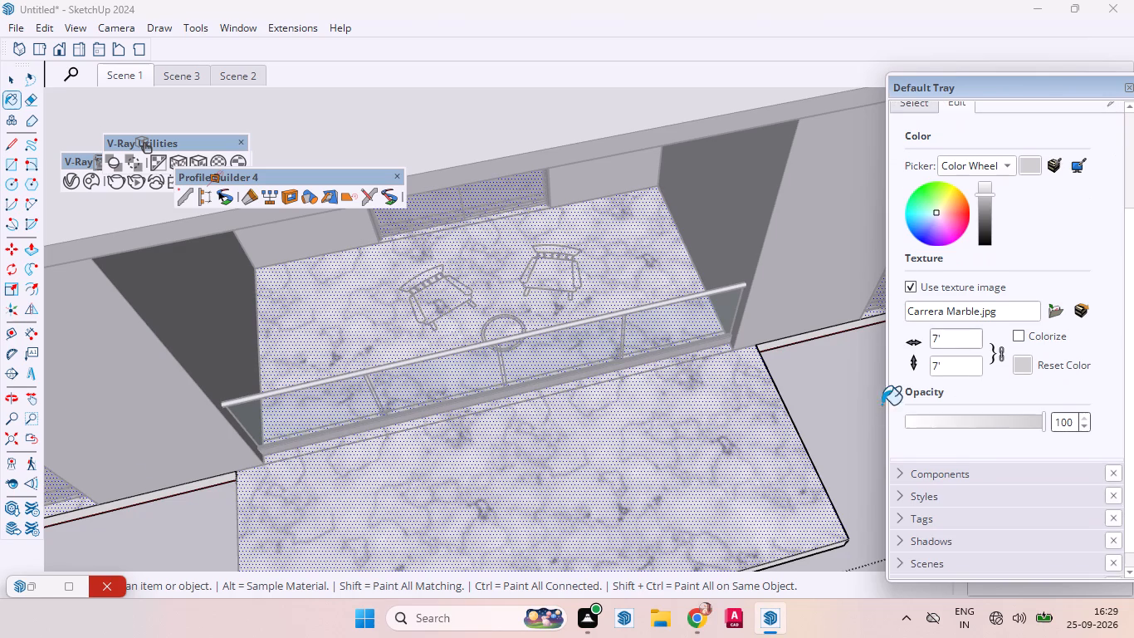
pyautogui.scroll(-1, 882, 405)
pyautogui.scroll(1, 878, 390)
pyautogui.scroll(-10, 877, 385)
pyautogui.press('space')
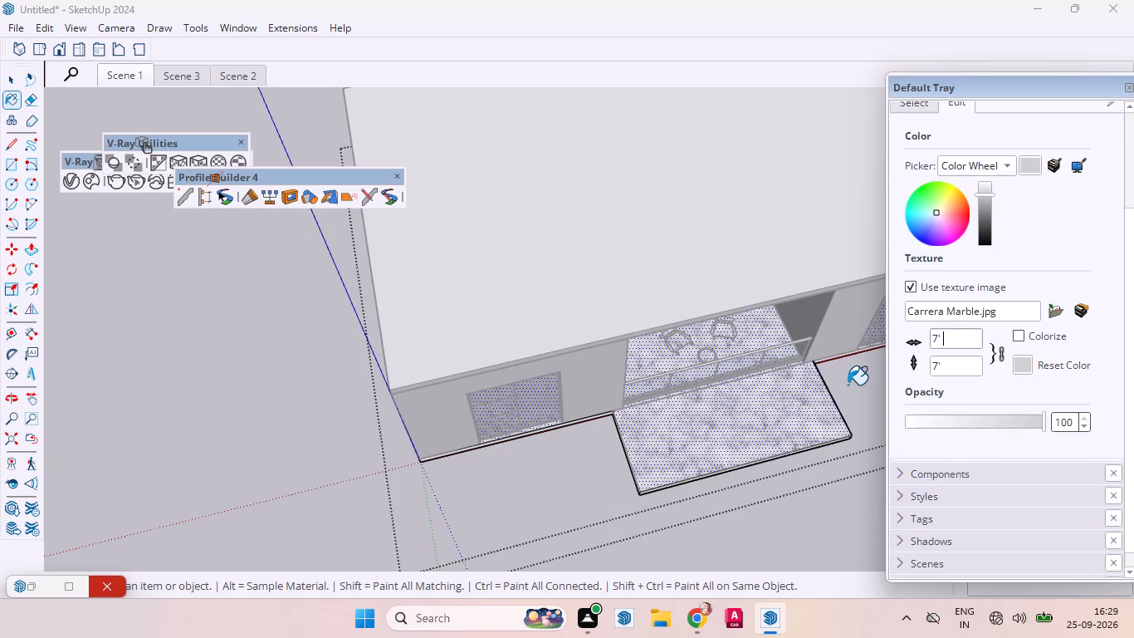
pyautogui.press('space')
# Finish editing the floor slab group and return to the whole house model.
pyautogui.press('Escape')
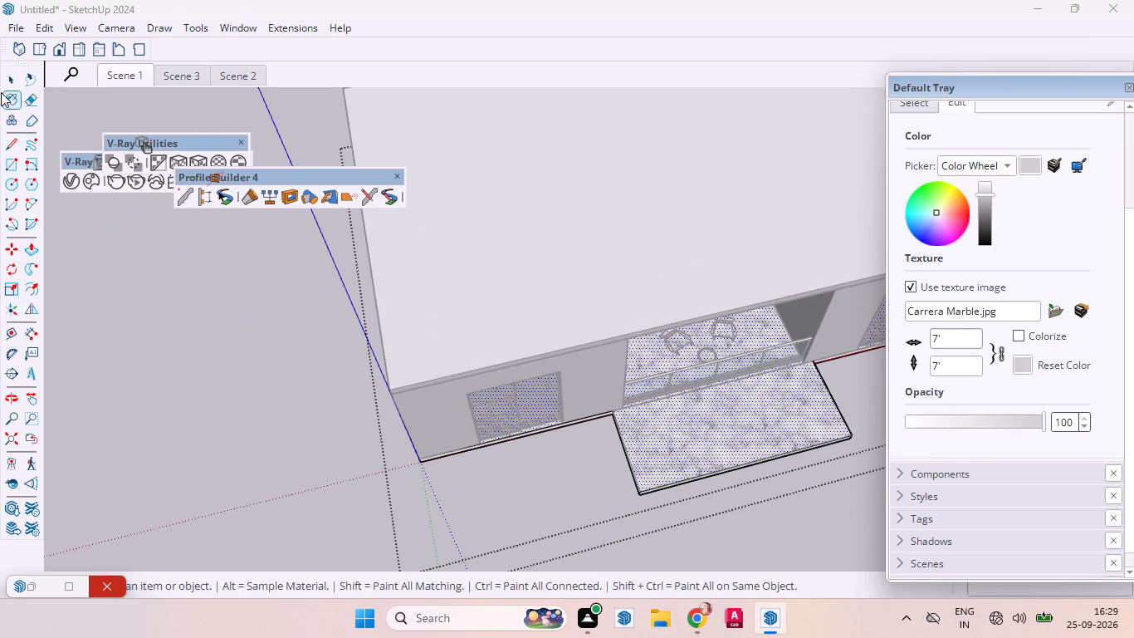
pyautogui.click(14, 71)
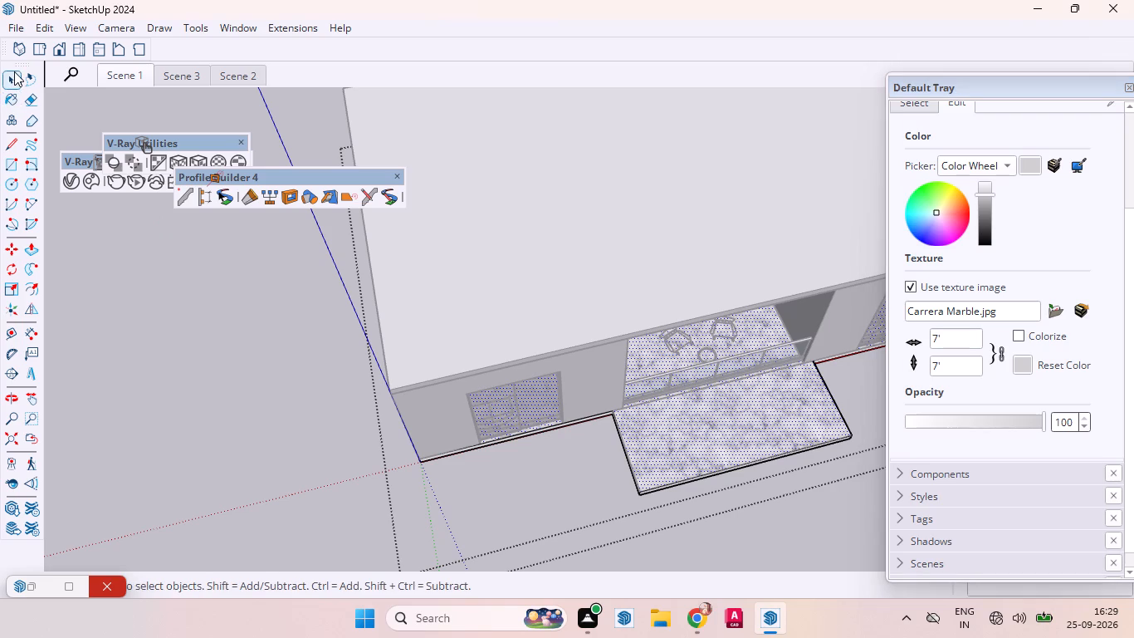
pyautogui.scroll(-3, 678, 354)
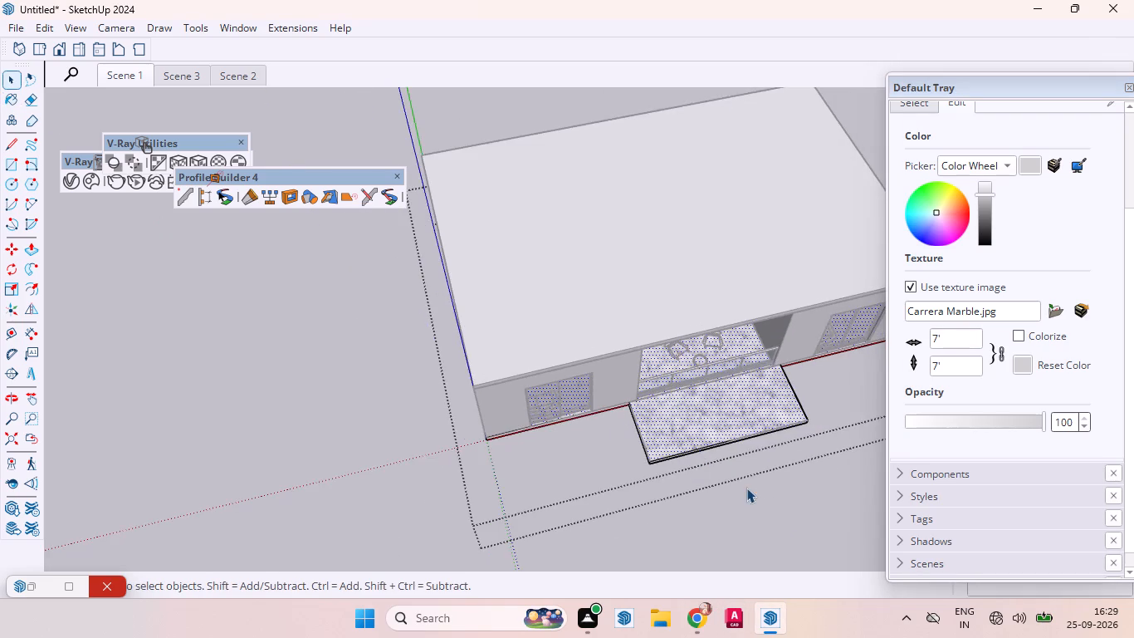
pyautogui.moveTo(736, 480); pyautogui.dragTo(690, 312, button='middle')
pyautogui.click(617, 463)
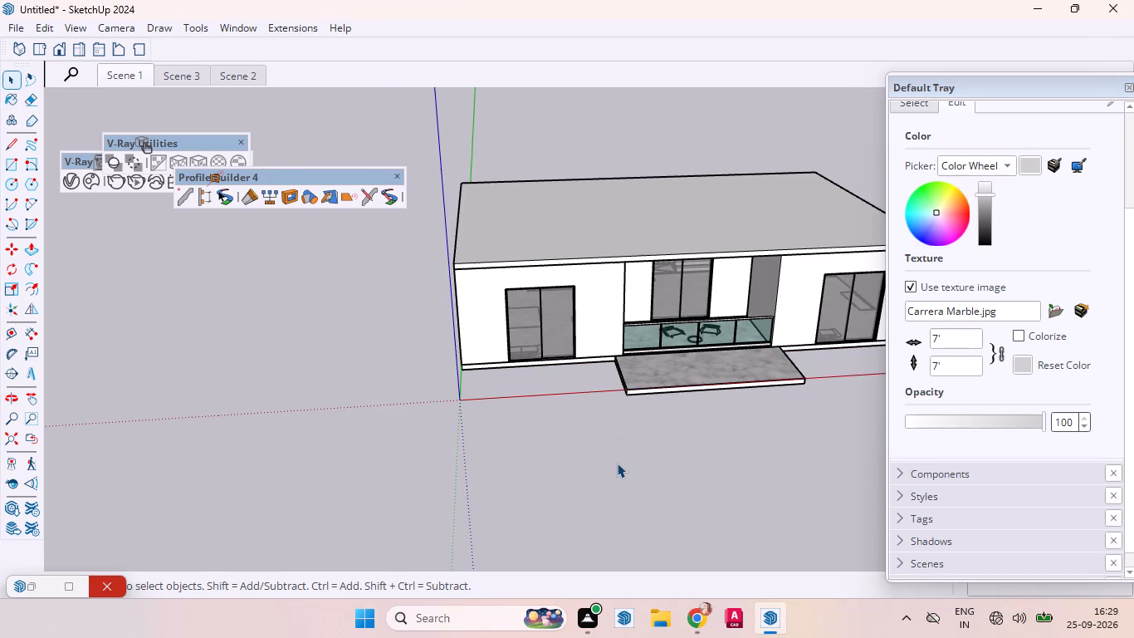
# Hide the roof slab group covering the house.
pyautogui.scroll(3, 780, 374)
pyautogui.scroll(4, 731, 315)
pyautogui.scroll(-7, 711, 321)
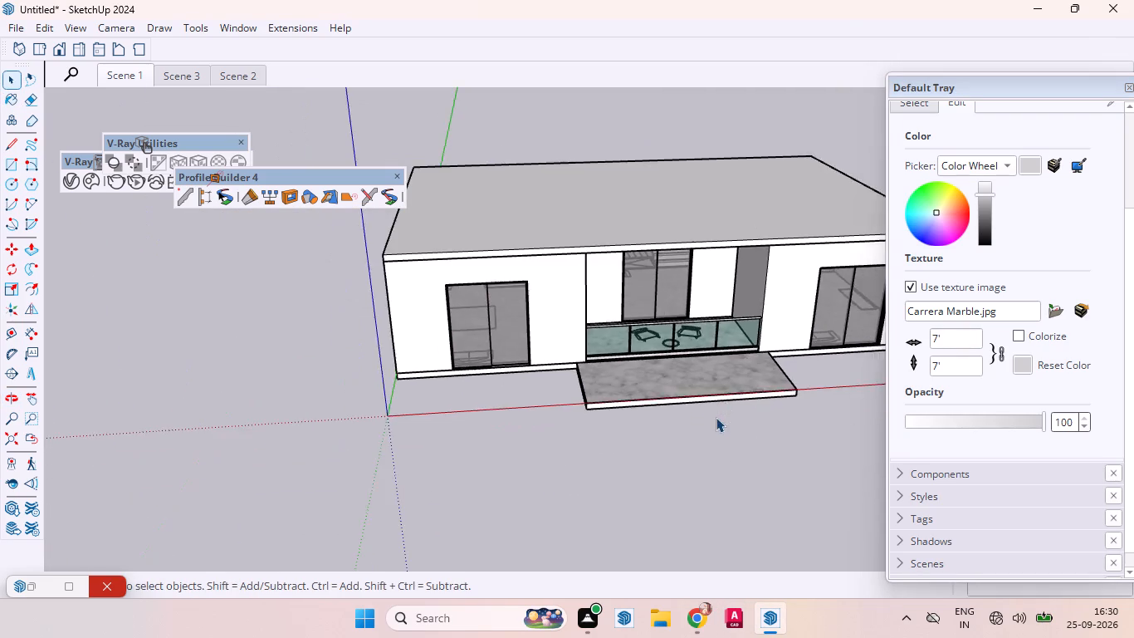
pyautogui.scroll(-5, 716, 417)
pyautogui.scroll(1, 717, 420)
pyautogui.scroll(-1, 717, 420)
pyautogui.moveTo(742, 599); pyautogui.dragTo(701, 636, button='middle')
pyautogui.scroll(1, 700, 612)
pyautogui.scroll(-2, 700, 607)
pyautogui.scroll(-1, 674, 400)
pyautogui.moveTo(665, 429); pyautogui.dragTo(645, 637, button='middle')
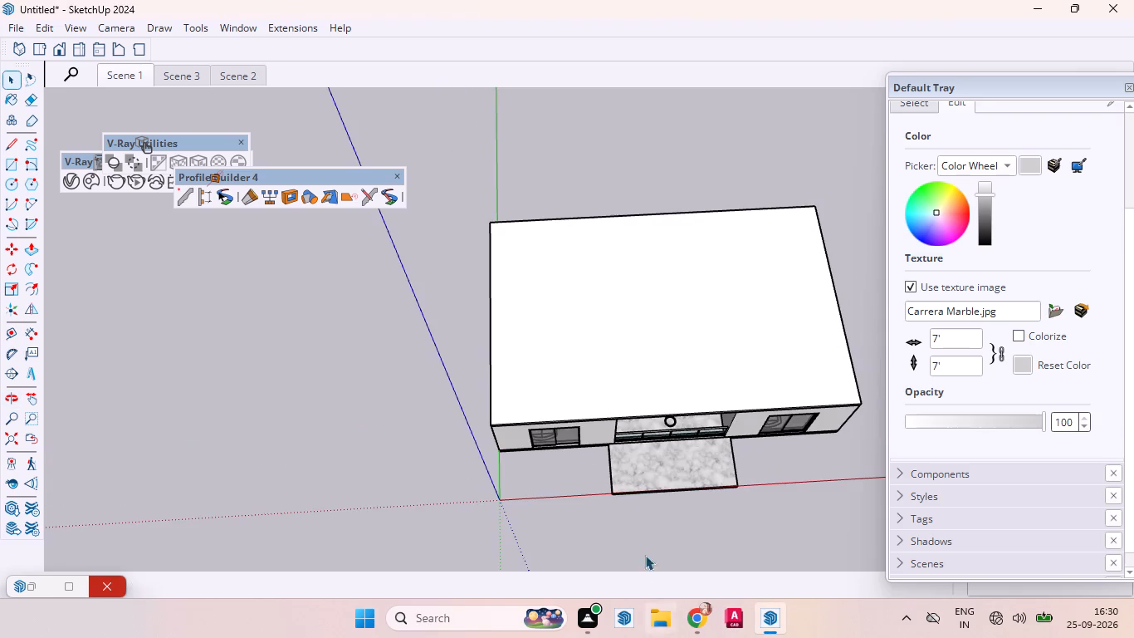
pyautogui.click(640, 324)
pyautogui.rightClick(653, 342)
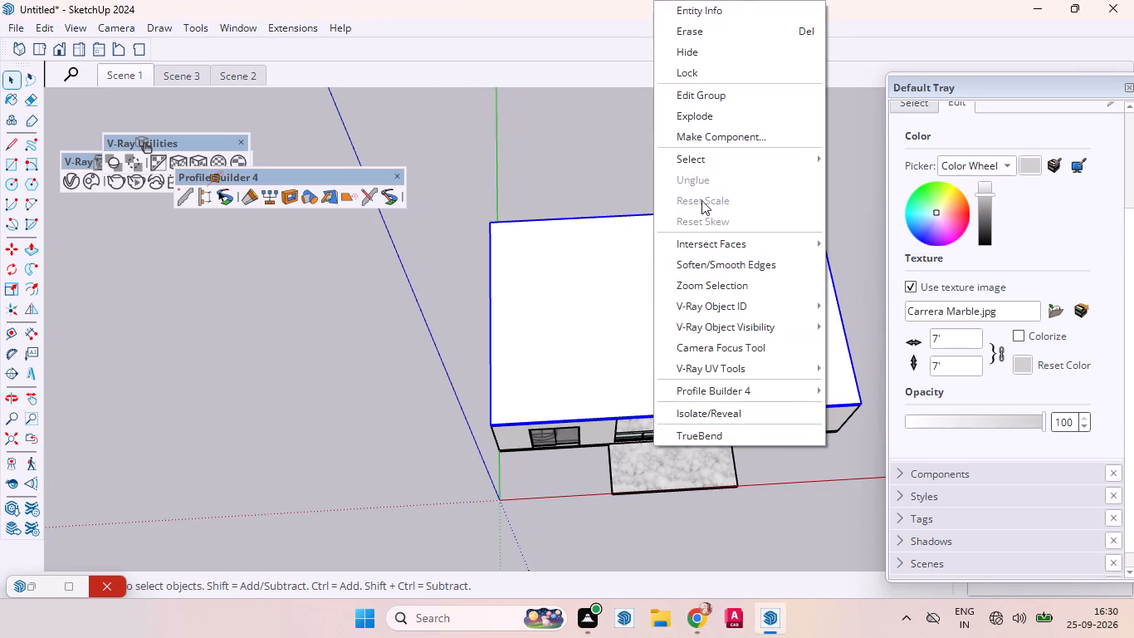
pyautogui.click(690, 48)
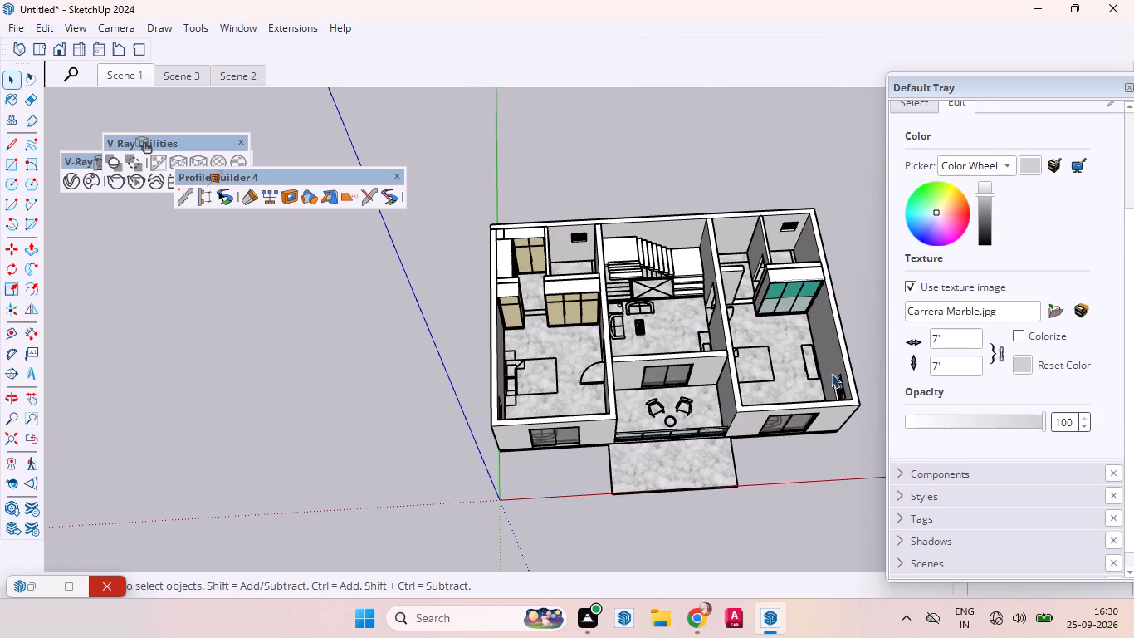
# Examine the Carrera Marble floor across the rooms and in the living room beside the staircase.
pyautogui.scroll(3, 833, 411)
pyautogui.scroll(-2, 829, 403)
pyautogui.moveTo(814, 383); pyautogui.dragTo(486, 294, button='middle')
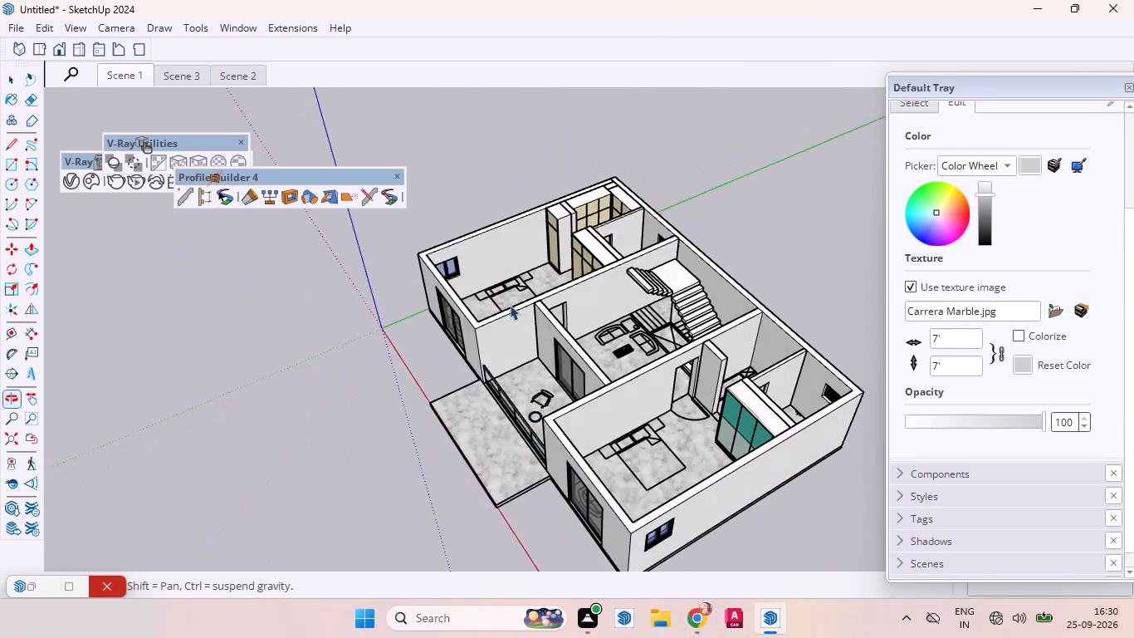
pyautogui.scroll(18, 620, 366)
pyautogui.scroll(-3, 785, 408)
pyautogui.scroll(2, 785, 408)
pyautogui.scroll(-3, 785, 408)
pyautogui.scroll(1, 809, 409)
pyautogui.moveTo(809, 409); pyautogui.dragTo(742, 330, button='middle')
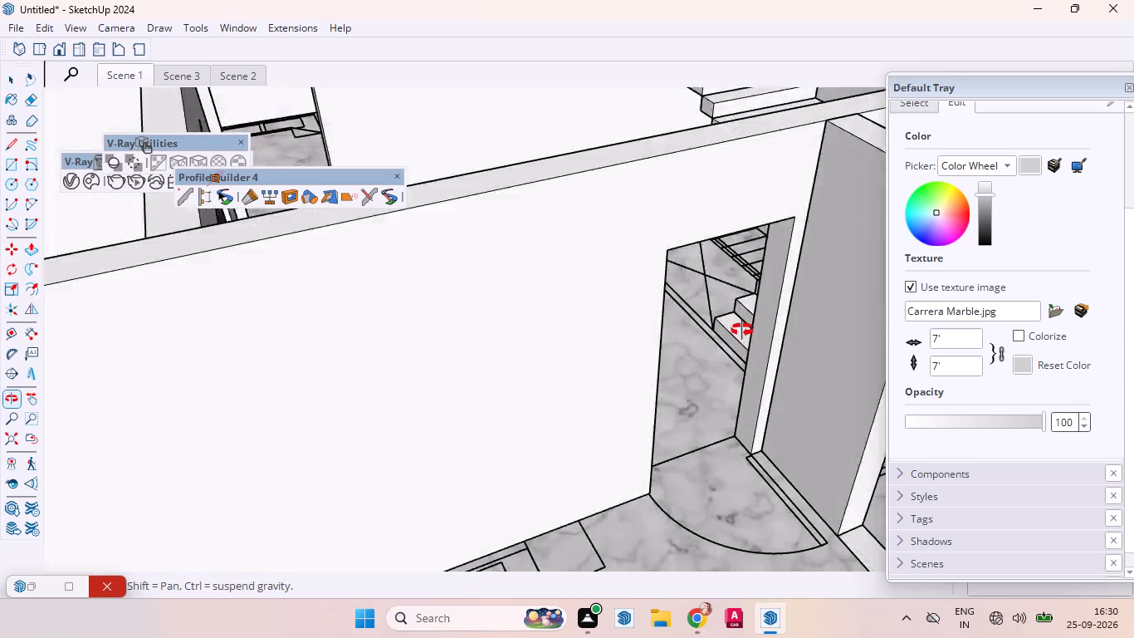
pyautogui.moveTo(742, 330); pyautogui.dragTo(670, 584, button='middle')
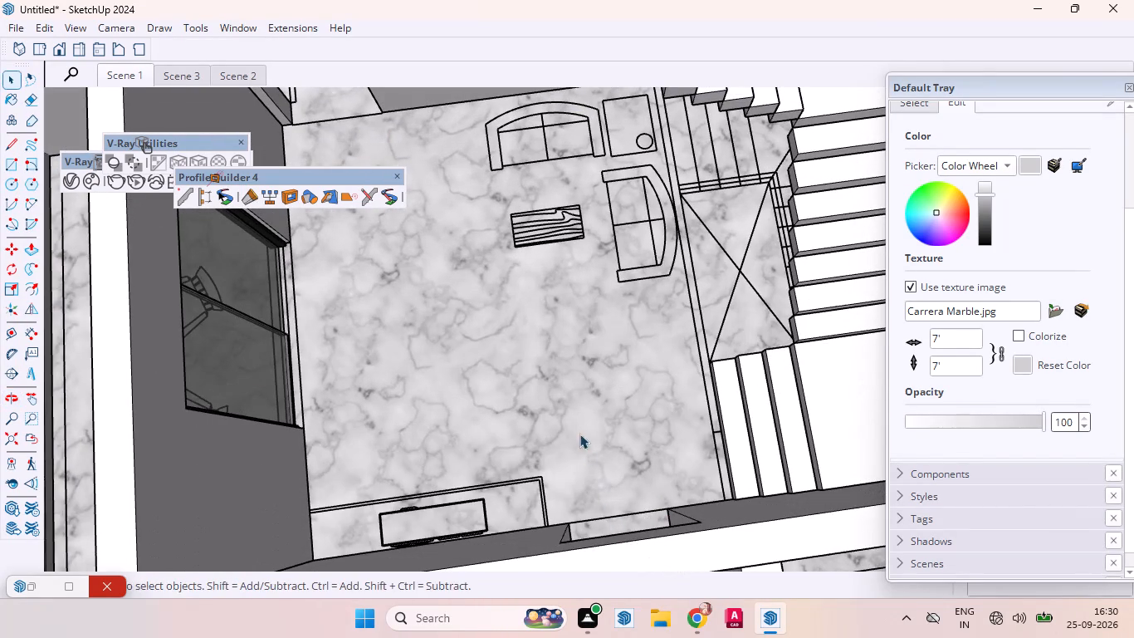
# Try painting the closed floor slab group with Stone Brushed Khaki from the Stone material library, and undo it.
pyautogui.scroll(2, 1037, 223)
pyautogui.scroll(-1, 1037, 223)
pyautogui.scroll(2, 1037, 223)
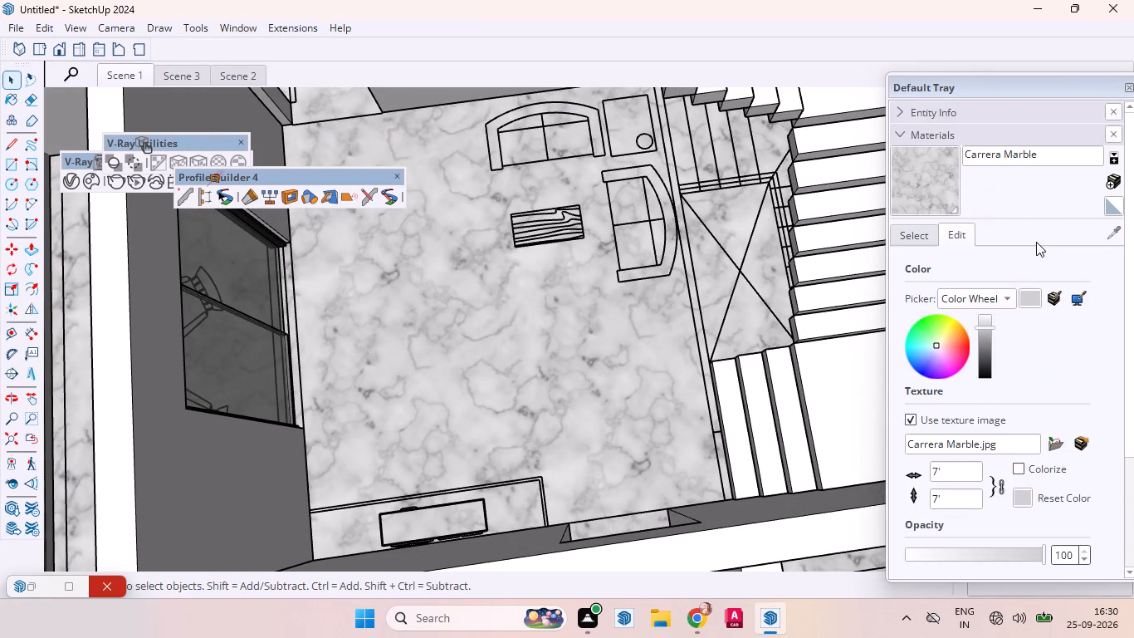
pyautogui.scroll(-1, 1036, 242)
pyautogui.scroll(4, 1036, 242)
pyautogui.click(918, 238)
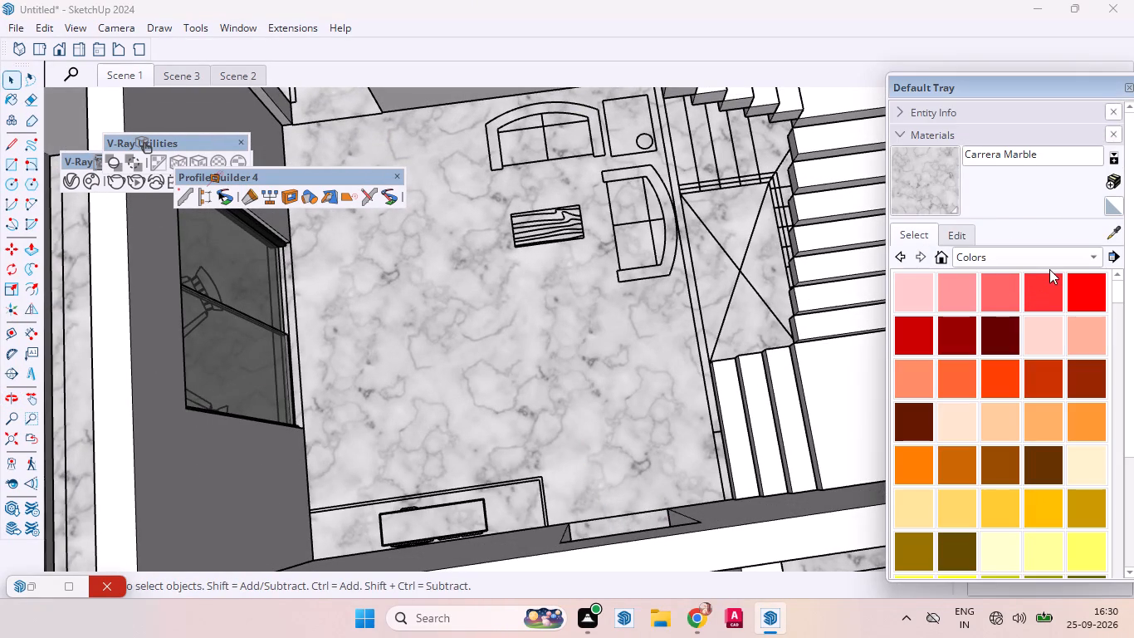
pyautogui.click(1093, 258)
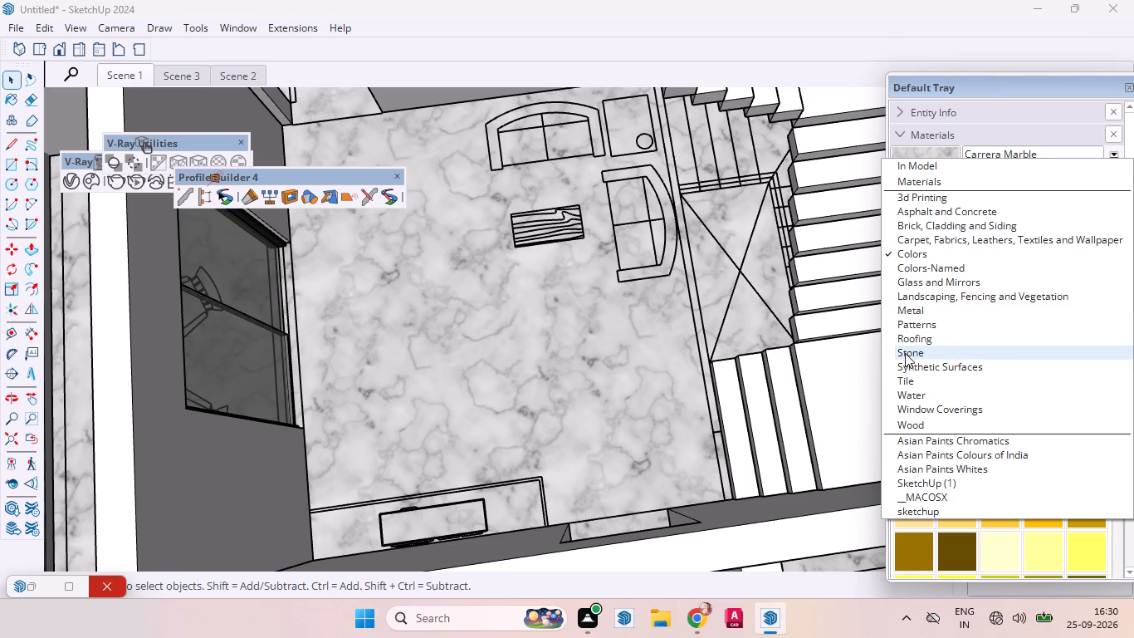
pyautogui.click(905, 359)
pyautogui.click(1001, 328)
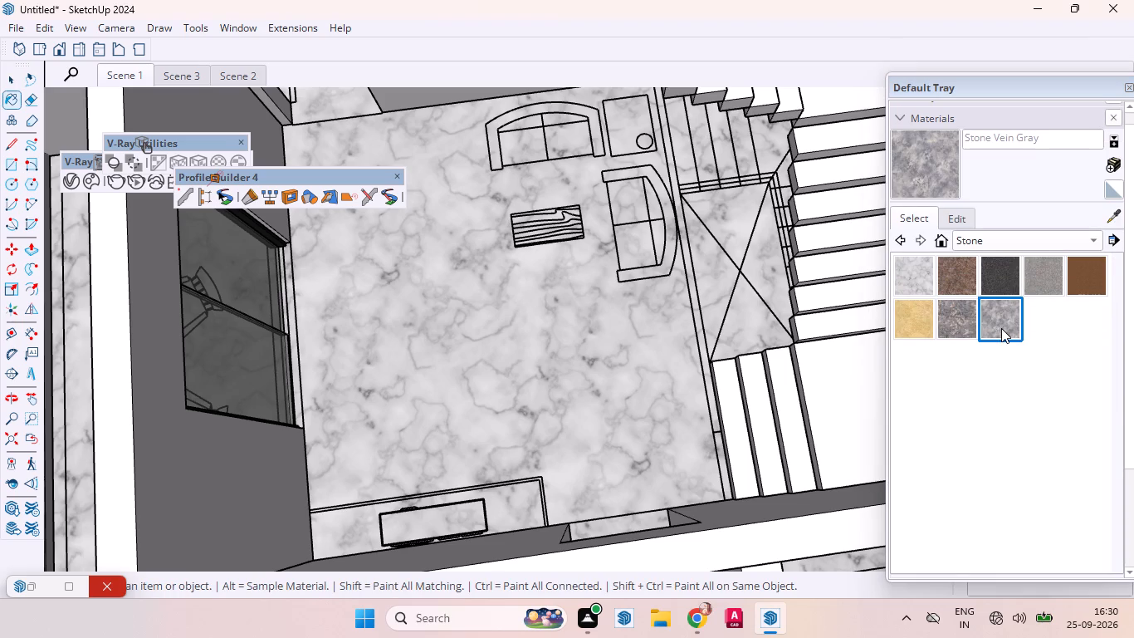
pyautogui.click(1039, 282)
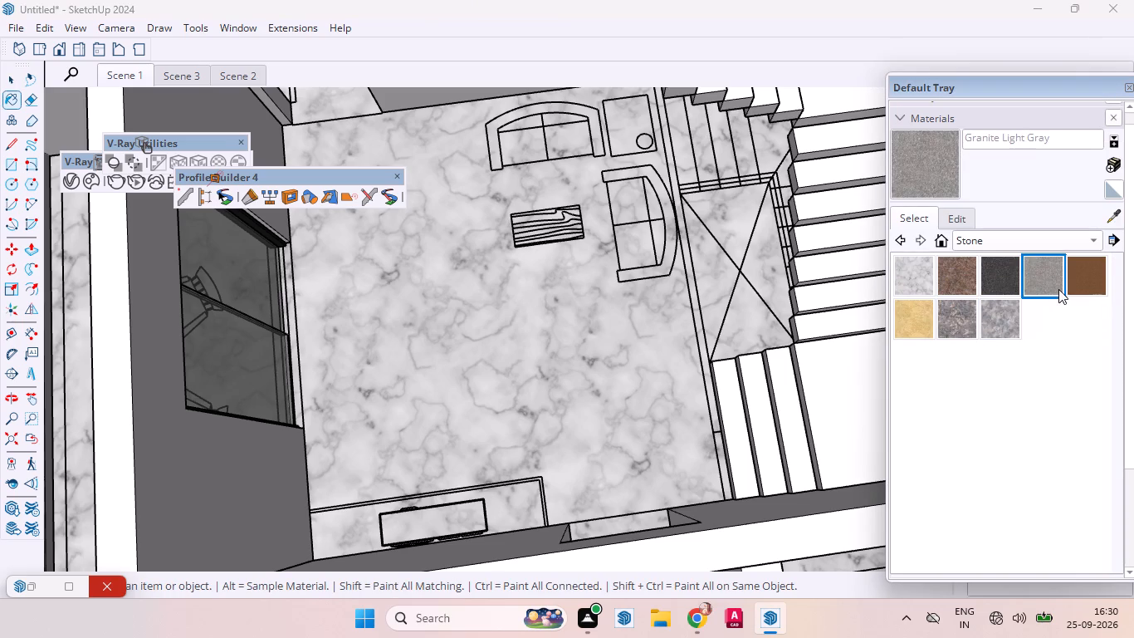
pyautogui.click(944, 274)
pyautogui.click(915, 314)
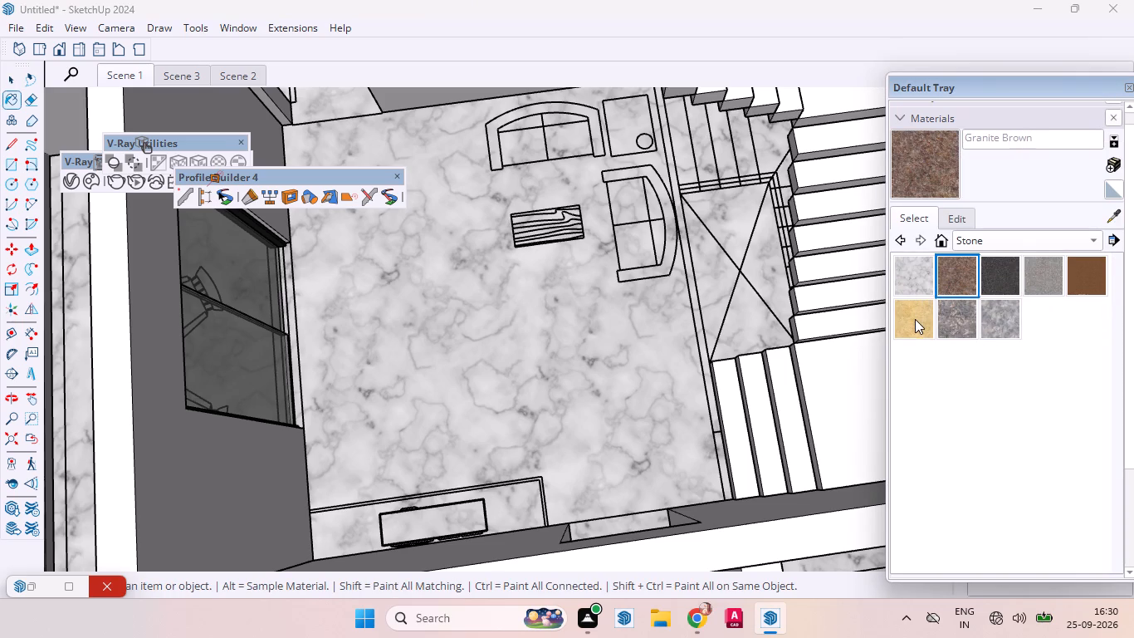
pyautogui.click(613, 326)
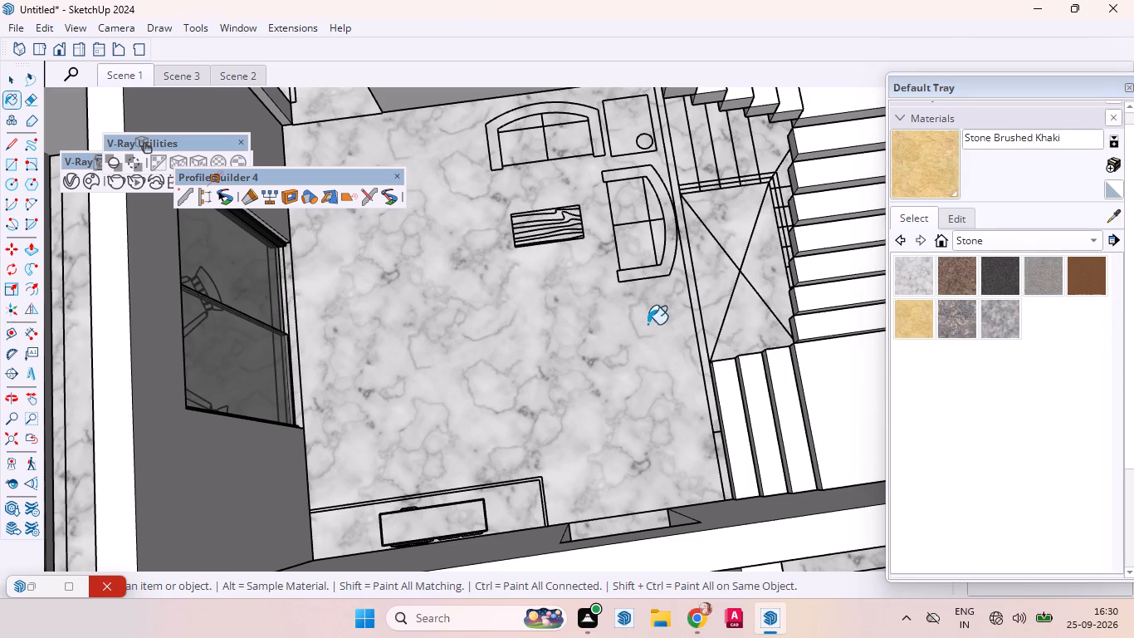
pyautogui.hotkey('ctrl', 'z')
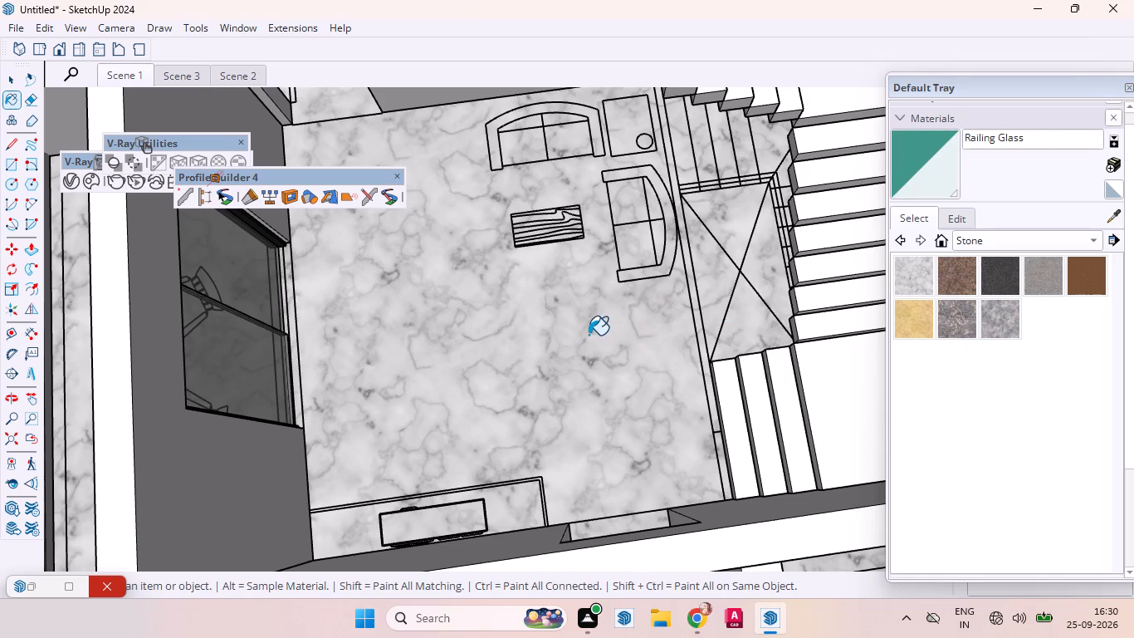
# Open the floor slab group and paint its top face with the Stone Brushed Khaki material.
pyautogui.press('space')
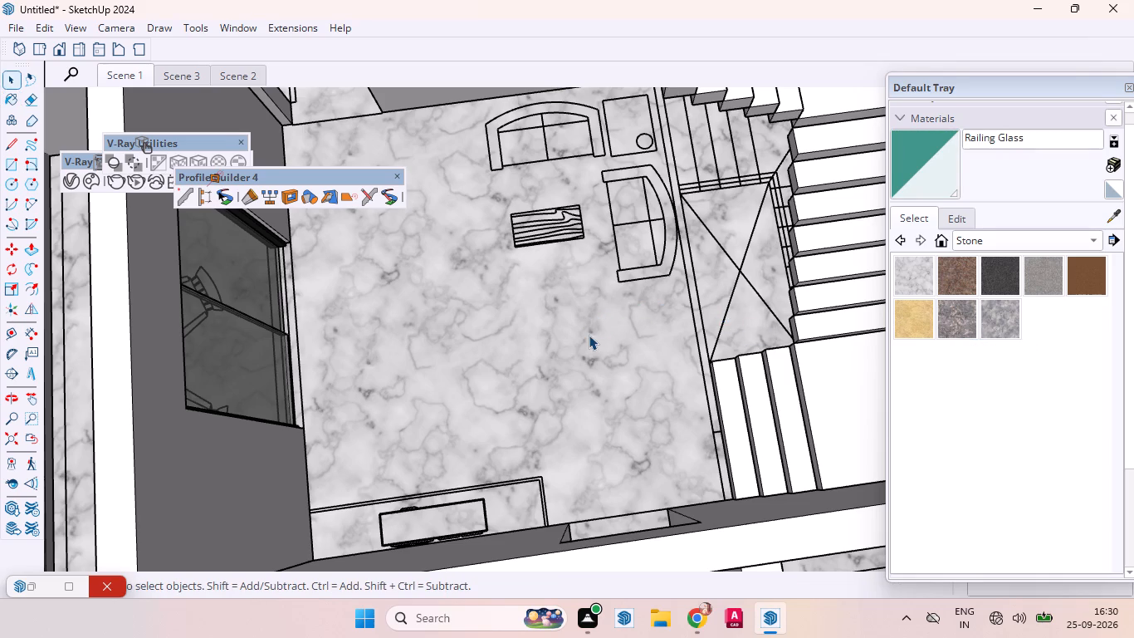
pyautogui.click(588, 335)
pyautogui.moveTo(589, 336); pyautogui.dragTo(599, 345)
pyautogui.click(640, 392)
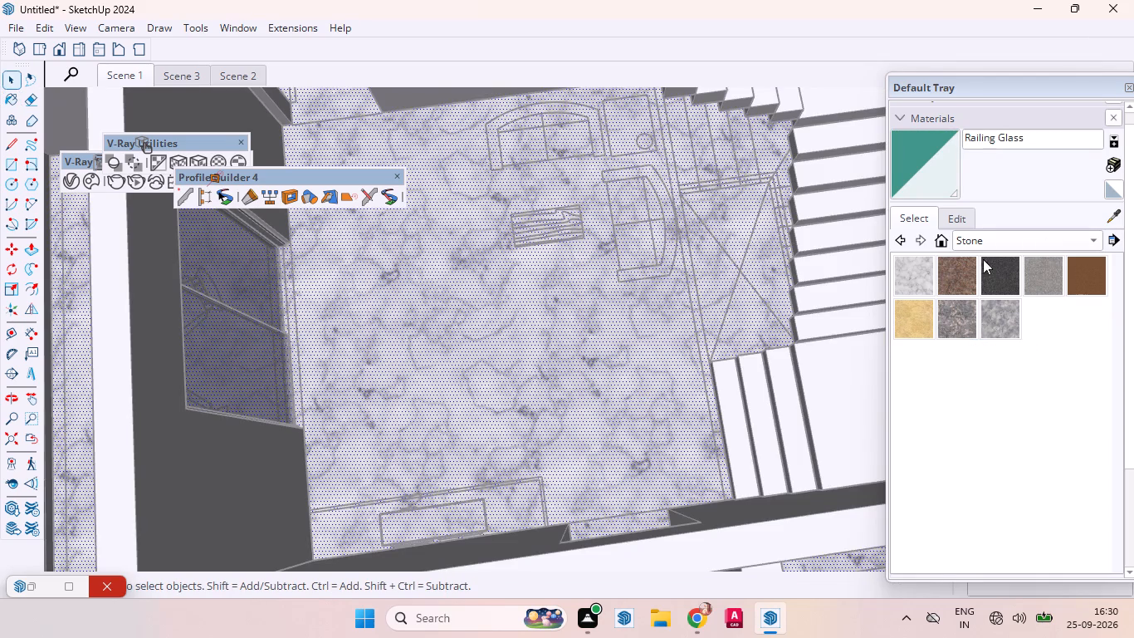
pyautogui.click(909, 324)
pyautogui.click(622, 348)
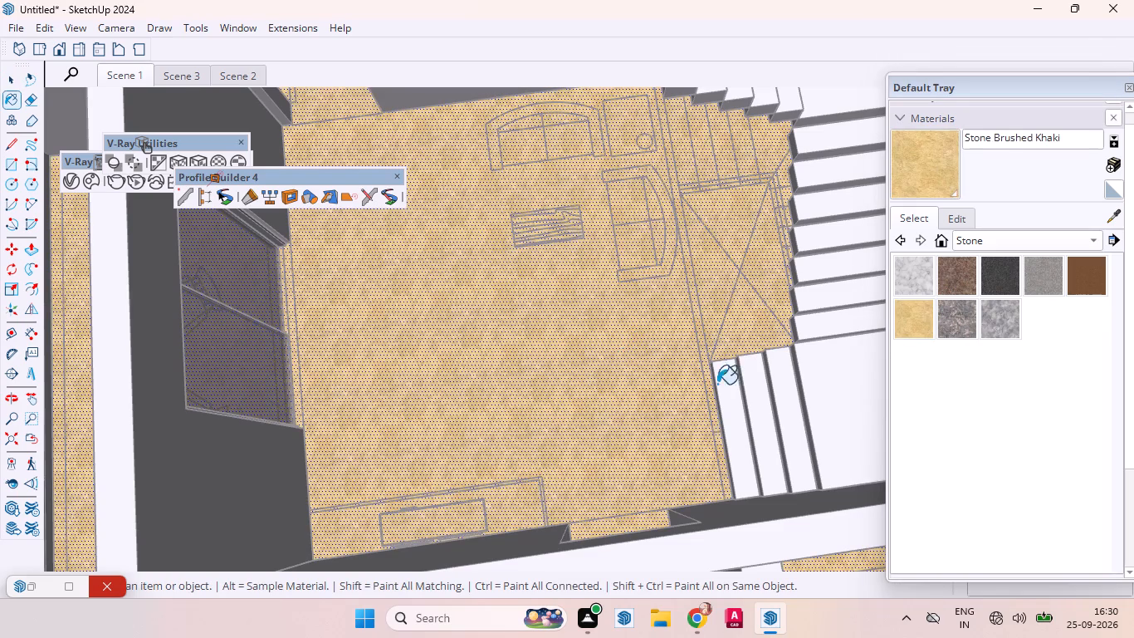
pyautogui.press('space')
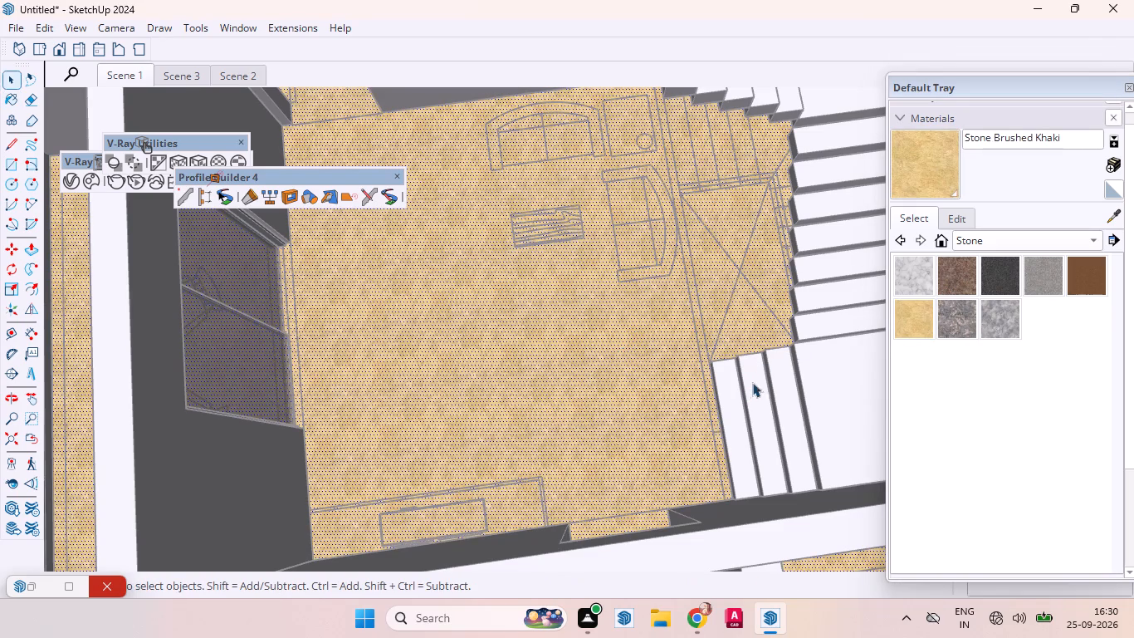
# Set the Stone Brushed Khaki texture size to 7' by 7'.
pyautogui.click(948, 223)
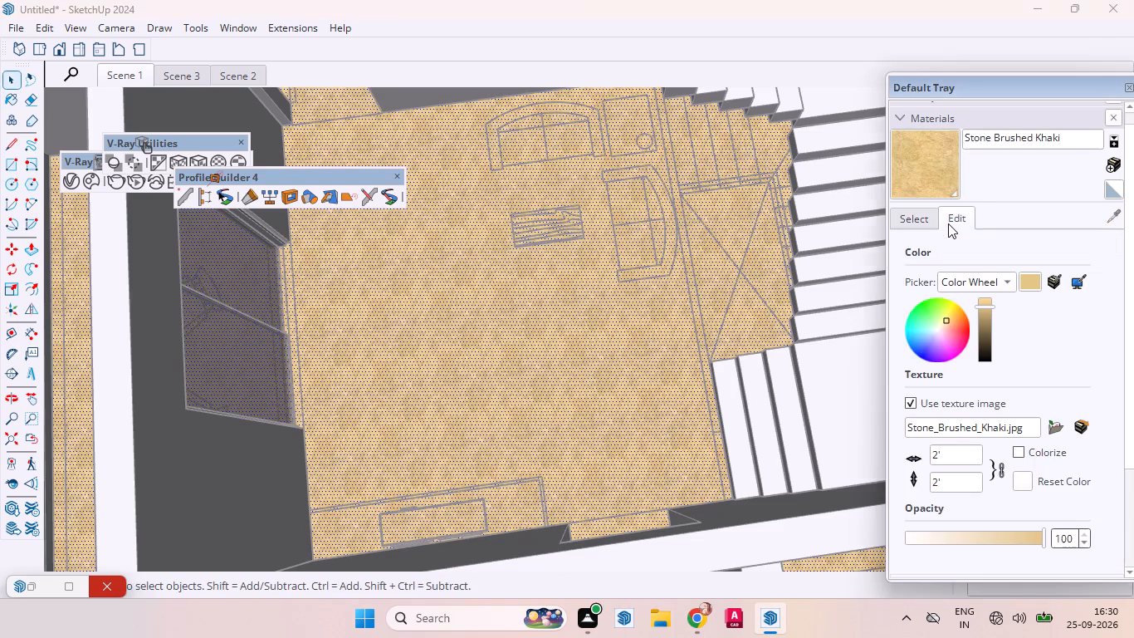
pyautogui.click(945, 457)
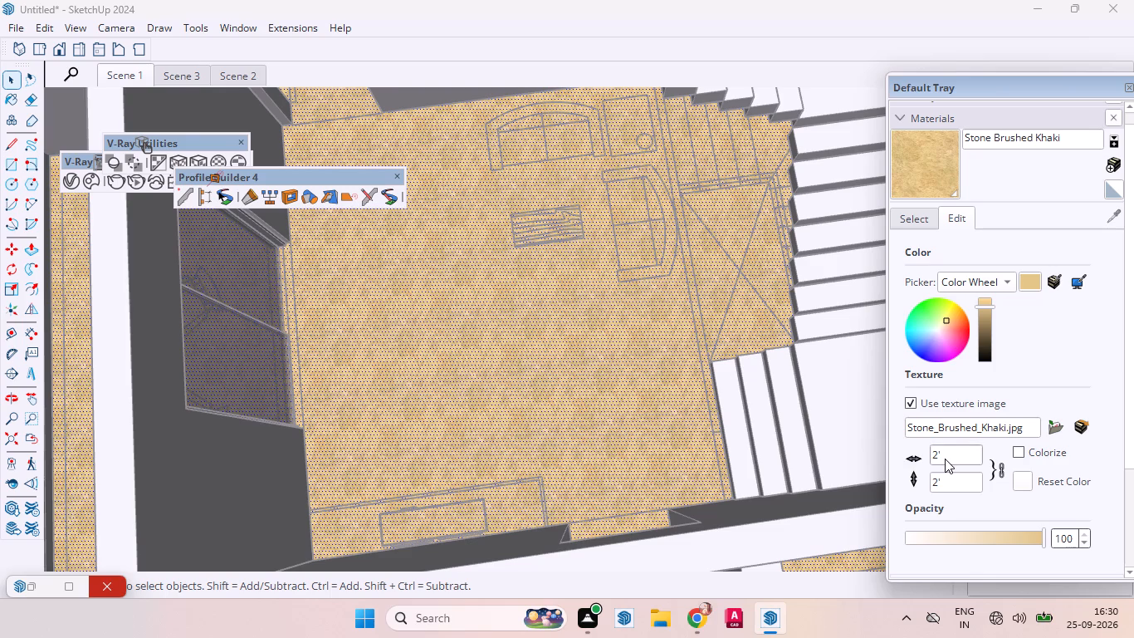
pyautogui.press('BackSpace')
pyautogui.press('BackSpace')
pyautogui.press('BackSpace')
pyautogui.press('7')
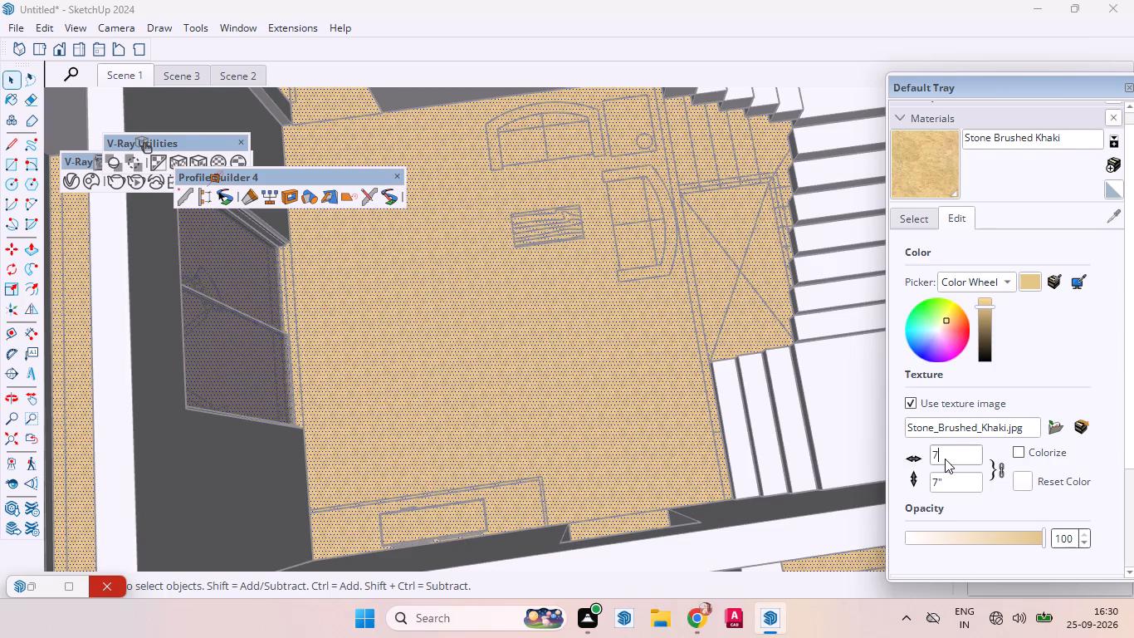
pyautogui.press("'")
pyautogui.press('Return')
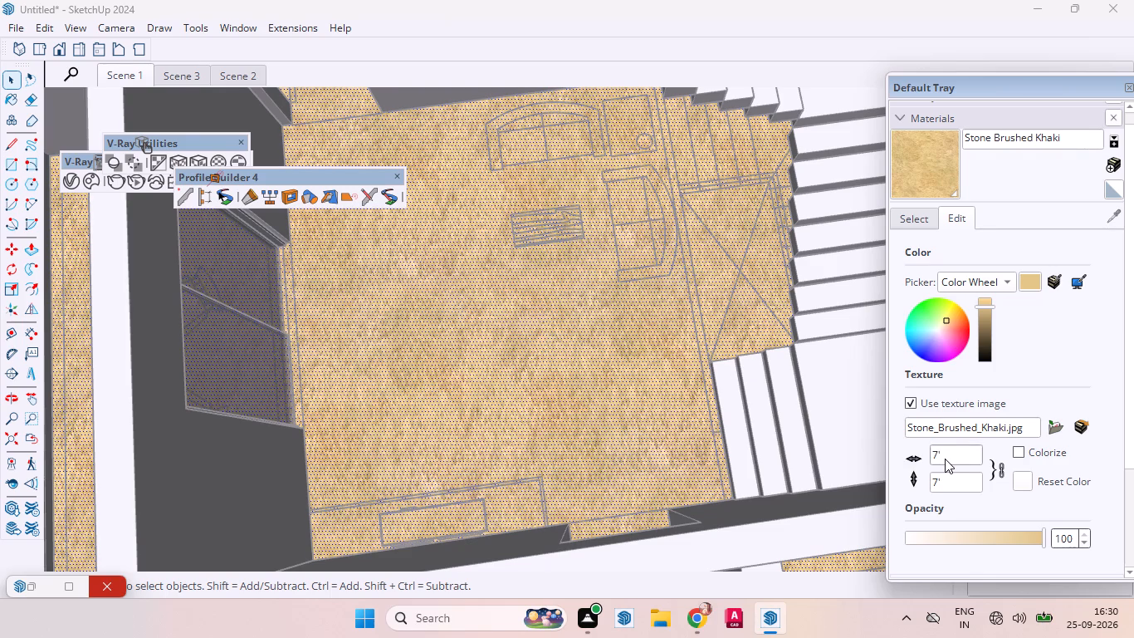
# Deselect the floor's top face and close the floor slab group.
pyautogui.scroll(-5, 749, 413)
pyautogui.moveTo(745, 405); pyautogui.dragTo(979, 220, button='middle')
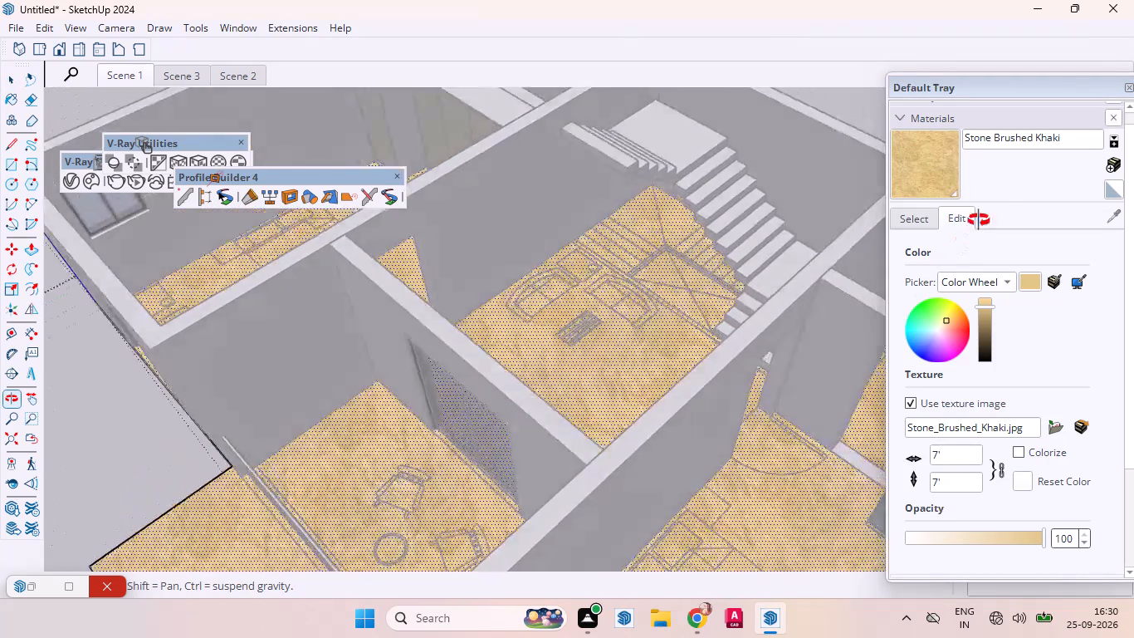
pyautogui.moveTo(979, 220); pyautogui.dragTo(1133, 174, button='middle')
pyautogui.scroll(-5, 1110, 189)
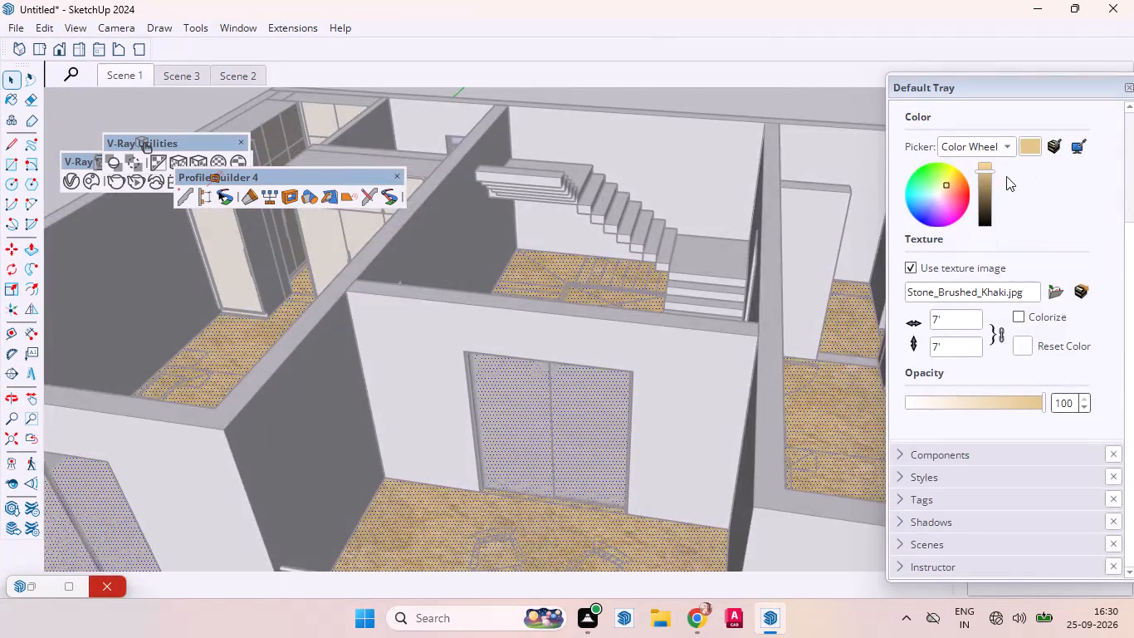
pyautogui.scroll(-2, 985, 186)
pyautogui.scroll(-3, 523, 444)
pyautogui.scroll(5, 557, 401)
pyautogui.scroll(-11, 572, 377)
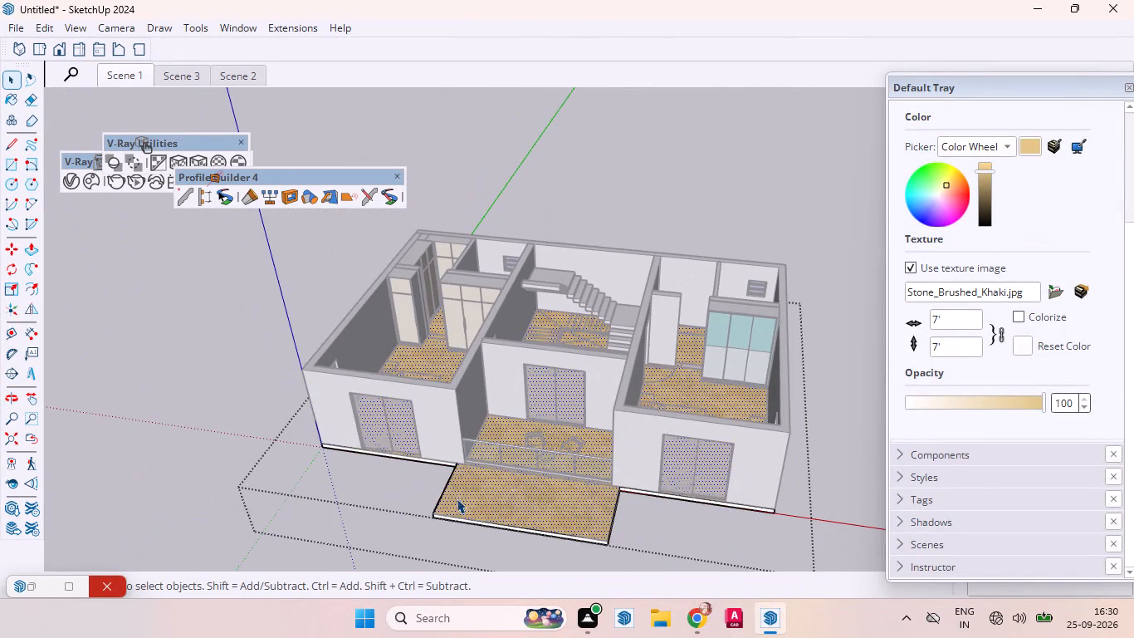
pyautogui.click(413, 505)
pyautogui.click(409, 500)
pyautogui.scroll(5, 574, 512)
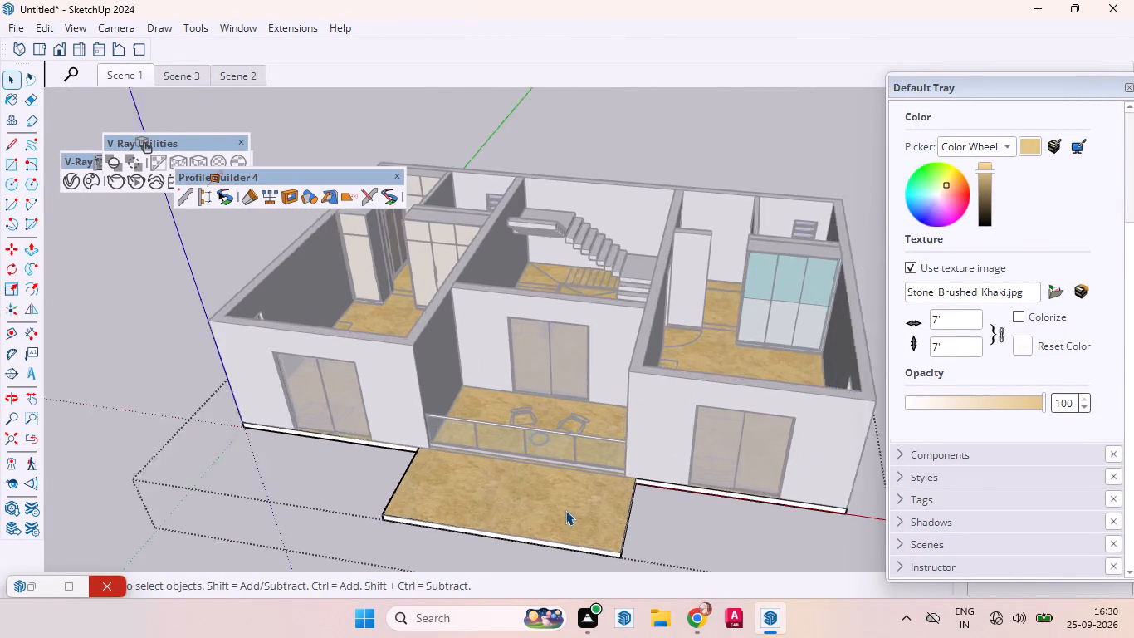
pyautogui.scroll(-8, 566, 510)
pyautogui.scroll(2, 578, 497)
pyautogui.scroll(-2, 578, 497)
pyautogui.scroll(1, 578, 495)
pyautogui.scroll(-2, 578, 493)
pyautogui.click(413, 515)
pyautogui.doubleClick(413, 515)
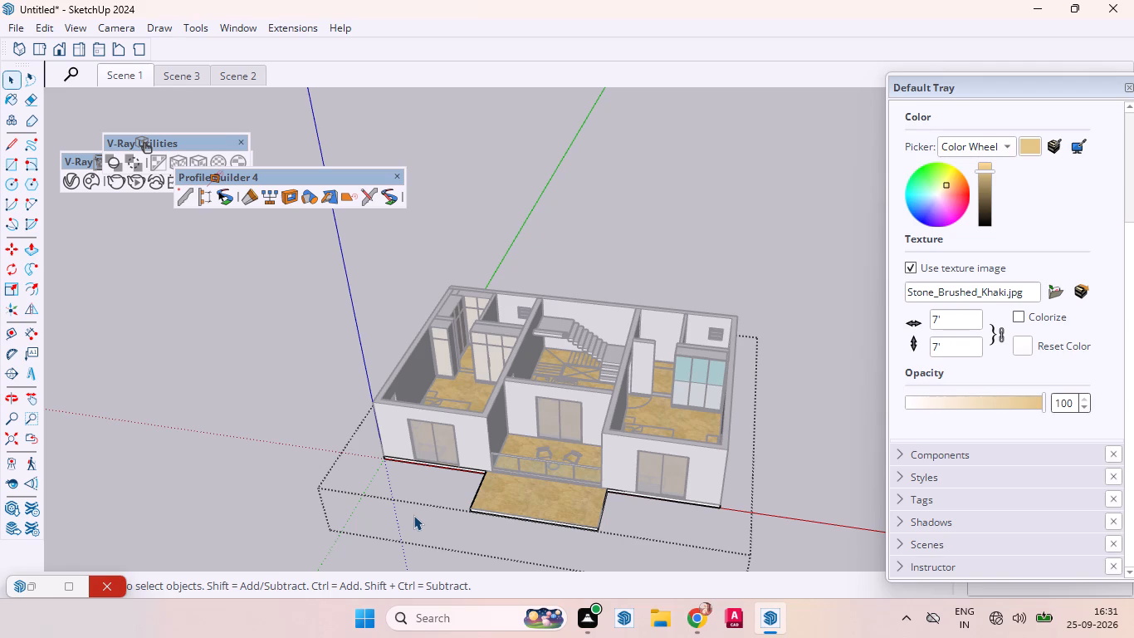
pyautogui.click(263, 354)
pyautogui.moveTo(269, 351); pyautogui.dragTo(276, 351)
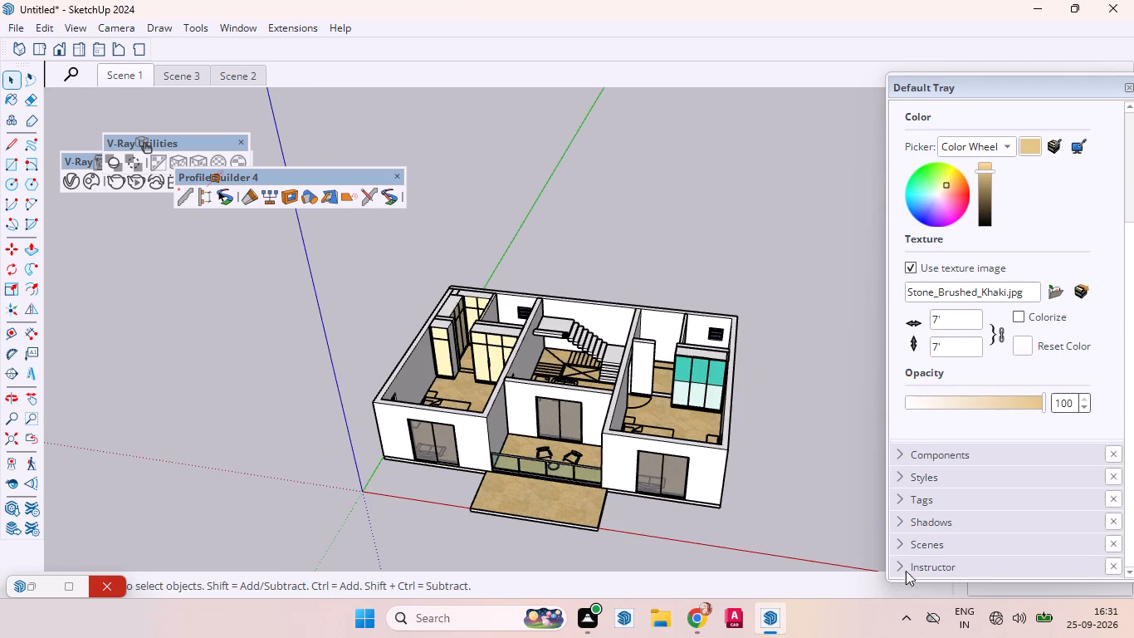
# Examine the khaki stone floor on the porch and throughout the rooms from above.
pyautogui.scroll(12, 490, 509)
pyautogui.moveTo(588, 492); pyautogui.dragTo(631, 625, button='middle')
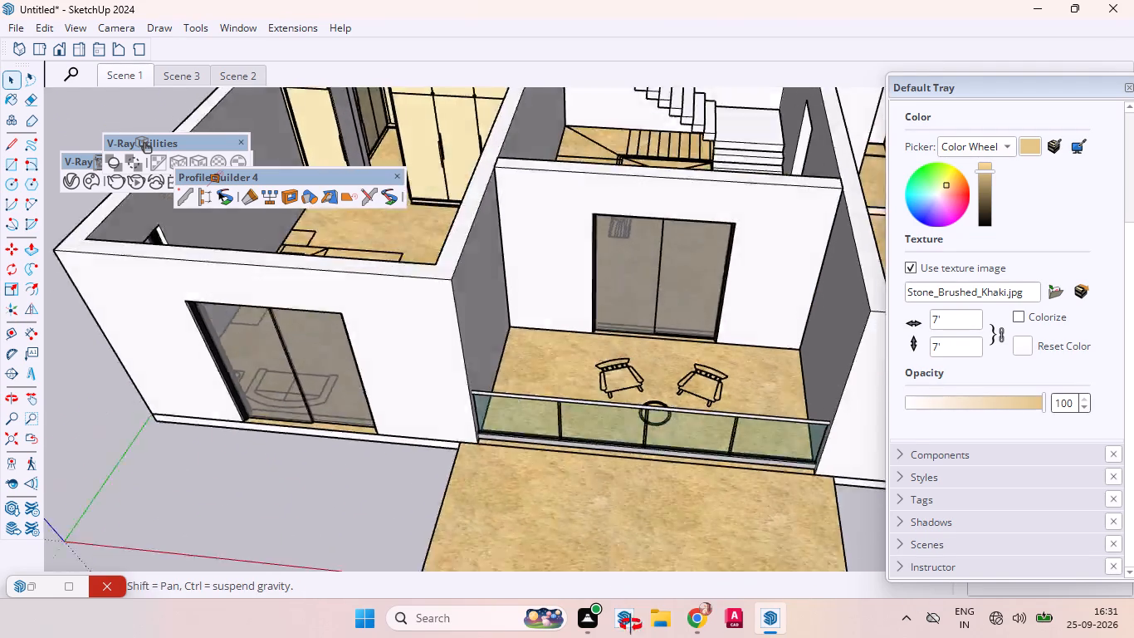
pyautogui.moveTo(631, 625); pyautogui.dragTo(655, 635, button='middle')
pyautogui.scroll(-7, 639, 575)
pyautogui.scroll(1, 599, 552)
pyautogui.scroll(-5, 599, 552)
pyautogui.scroll(5, 615, 538)
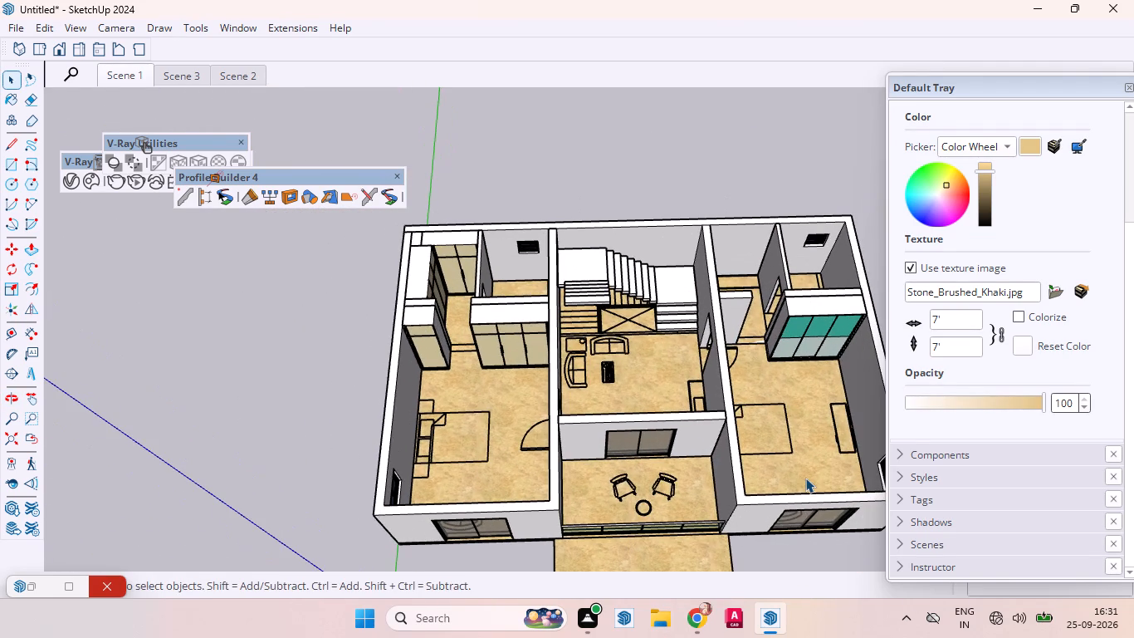
# Undo the floor texture size changes until the Stone Brushed Khaki texture is back at 2' by 2'.
pyautogui.hotkey('ctrl', 'z')
pyautogui.hotkey('ctrl', 'z')
pyautogui.hotkey('ctrl', 'z')
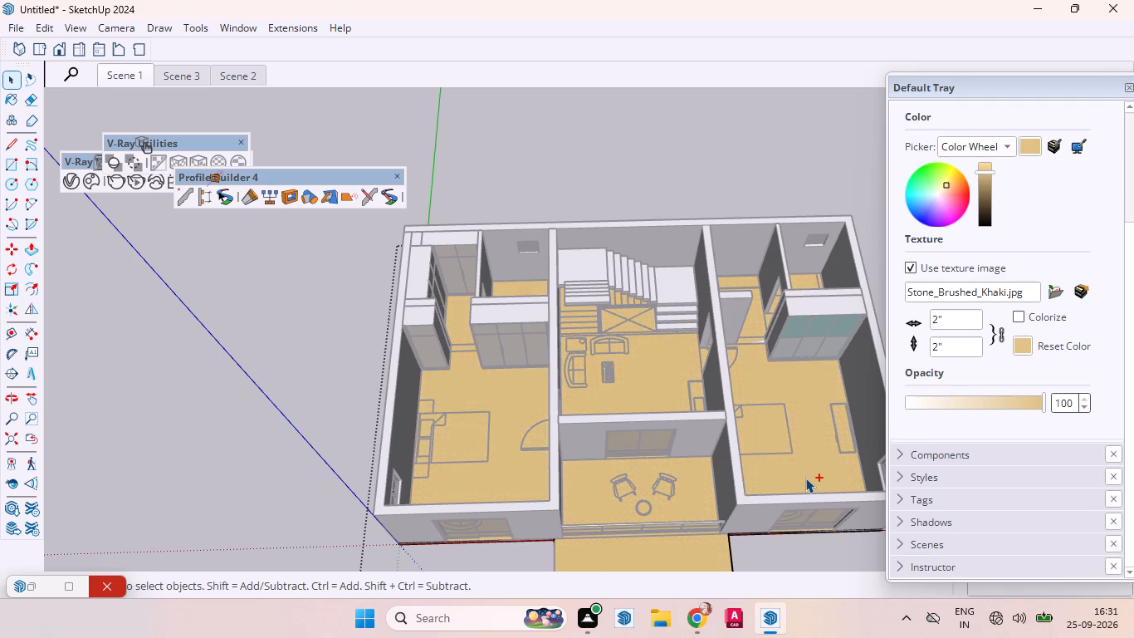
pyautogui.hotkey('ctrl', 'z')
pyautogui.hotkey('ctrl', 'z')
# Close the floor slab group and examine the khaki stone floor on the porch, front slab and rooms.
pyautogui.scroll(-12, 794, 459)
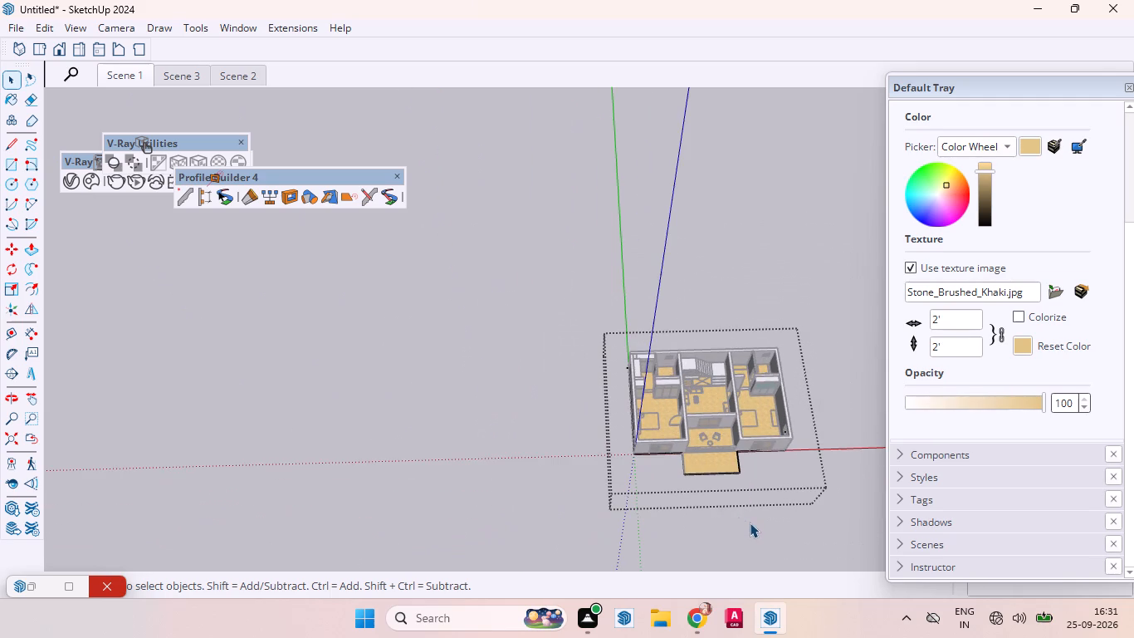
pyautogui.click(750, 523)
pyautogui.scroll(12, 732, 483)
pyautogui.scroll(-8, 742, 463)
pyautogui.scroll(5, 742, 463)
pyautogui.scroll(-1, 742, 463)
pyautogui.scroll(6, 742, 463)
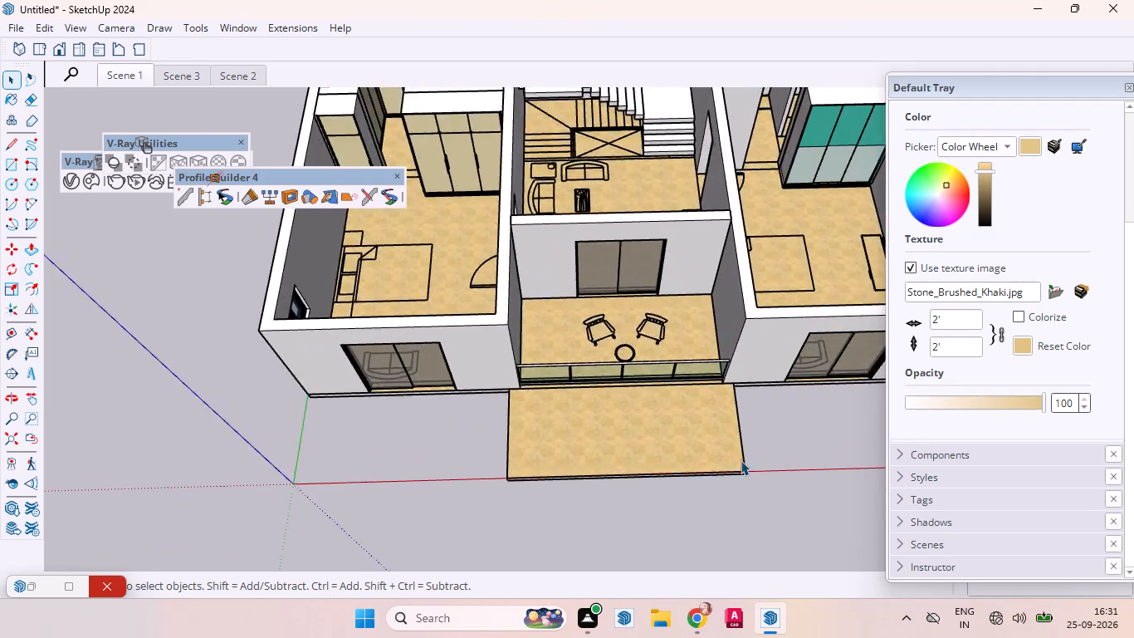
pyautogui.scroll(8, 741, 460)
pyautogui.scroll(-2, 729, 435)
pyautogui.scroll(2, 729, 435)
pyautogui.moveTo(739, 439); pyautogui.dragTo(708, 343, button='middle')
pyautogui.scroll(-5, 816, 458)
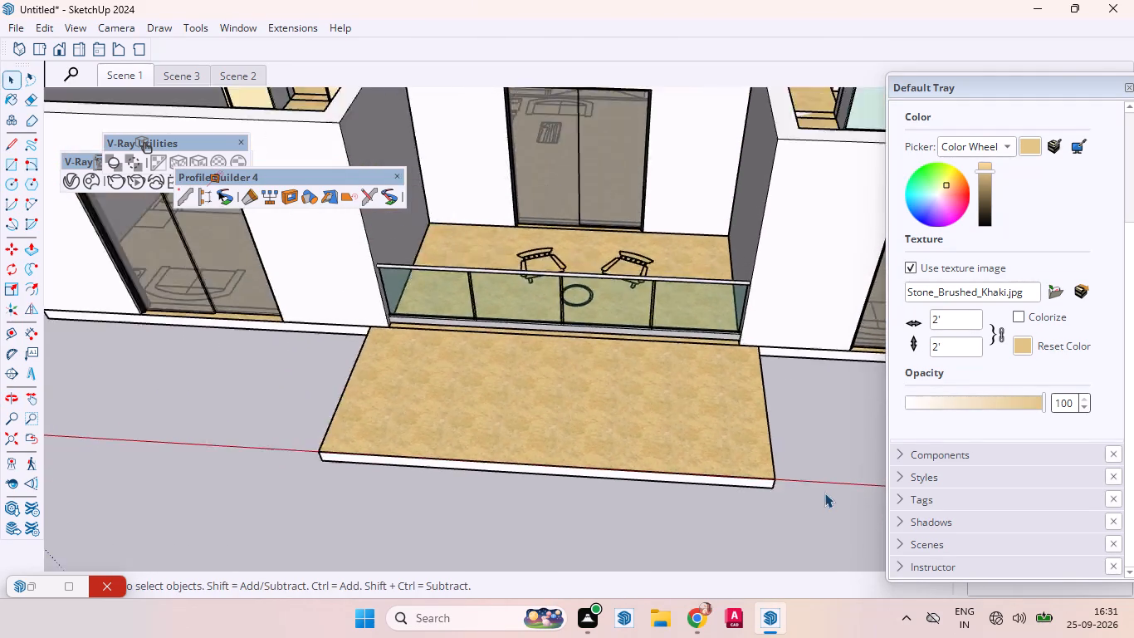
pyautogui.scroll(-2, 824, 493)
pyautogui.scroll(1, 824, 493)
pyautogui.scroll(-1, 824, 493)
pyautogui.scroll(2, 824, 493)
pyautogui.scroll(-2, 824, 493)
pyautogui.scroll(2, 822, 497)
pyautogui.scroll(-7, 811, 498)
pyautogui.moveTo(774, 572); pyautogui.dragTo(775, 637, button='middle')
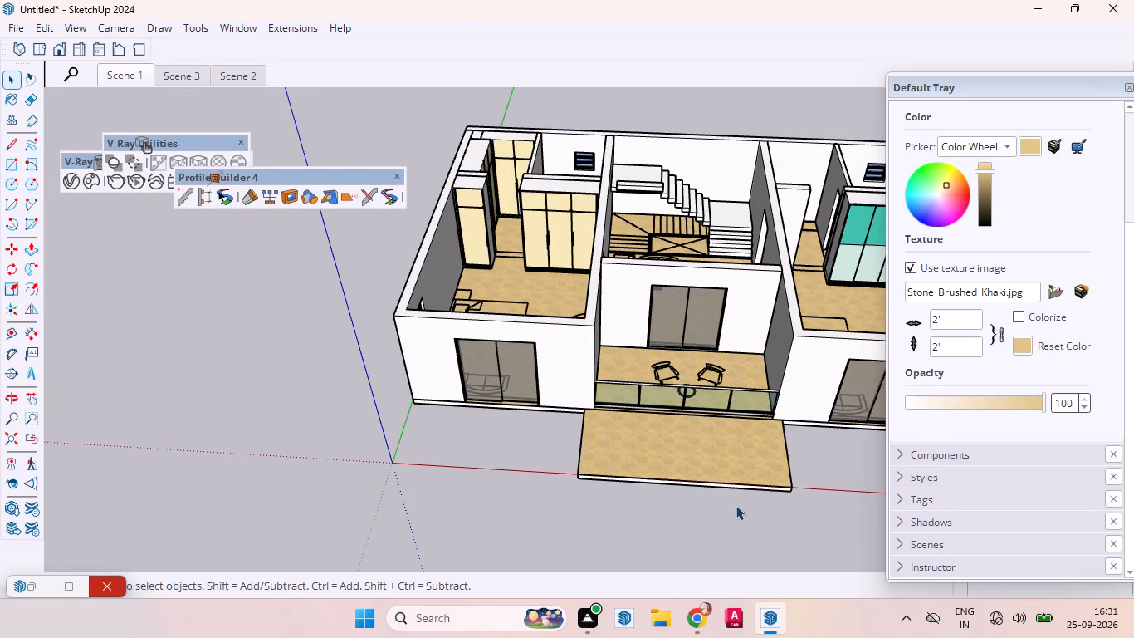
# Undo the Stone Brushed Khaki paint on the floor slab back to the grey marble material and close the group.
pyautogui.hotkey('ctrl', 'z')
pyautogui.hotkey('ctrl', 'z')
pyautogui.hotkey('ctrl', 'z')
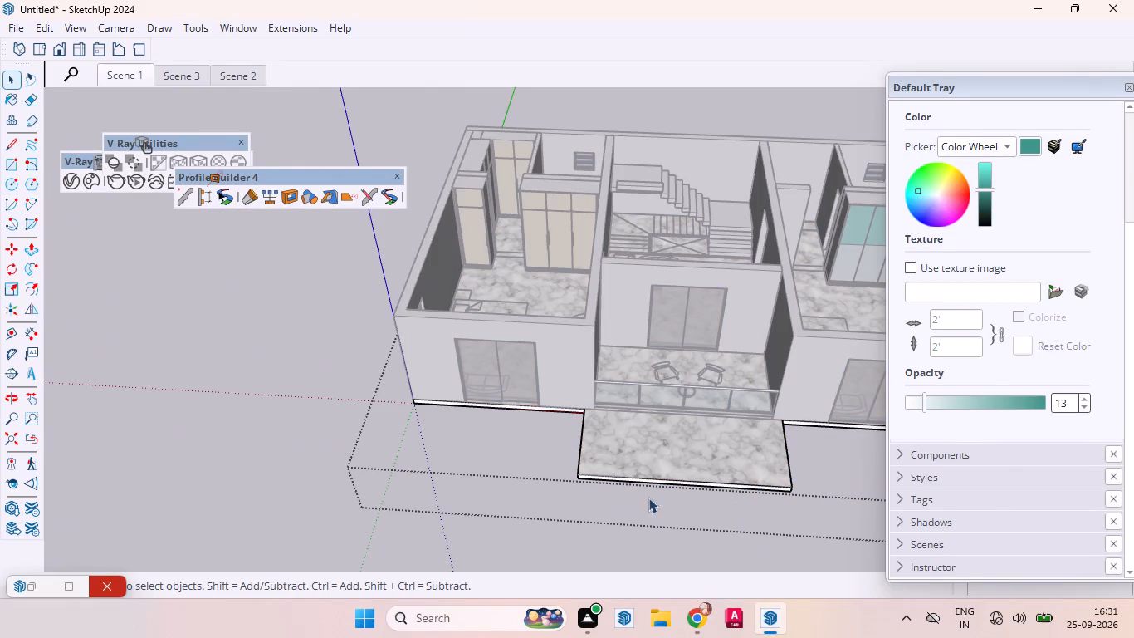
pyautogui.click(521, 519)
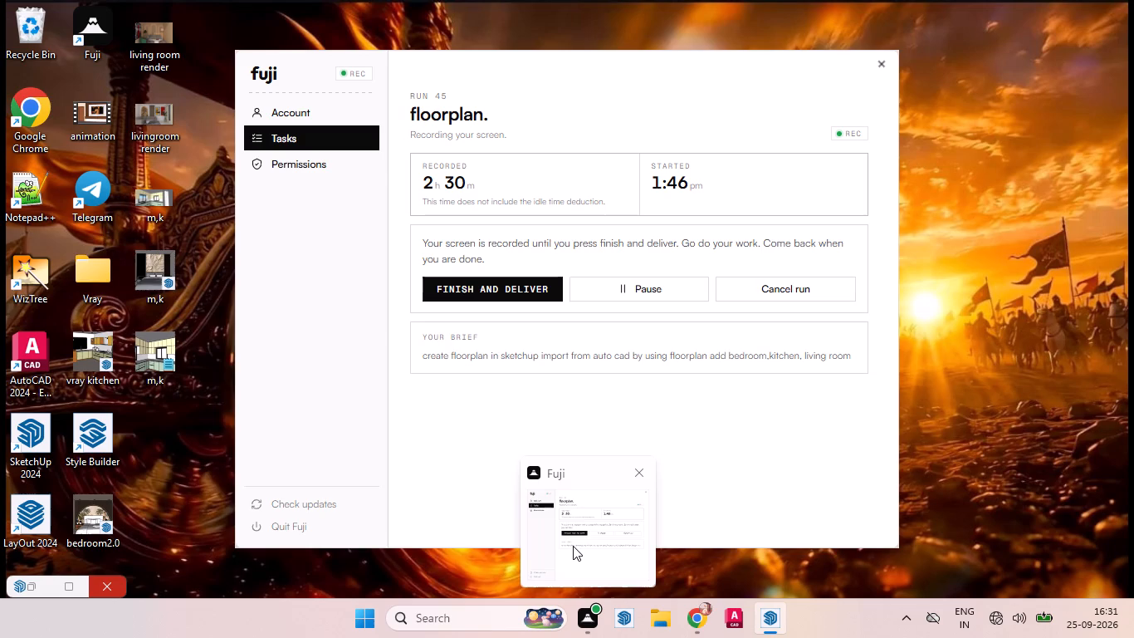
# Examine the house with the marble floor from all sides.
pyautogui.scroll(-5, 636, 420)
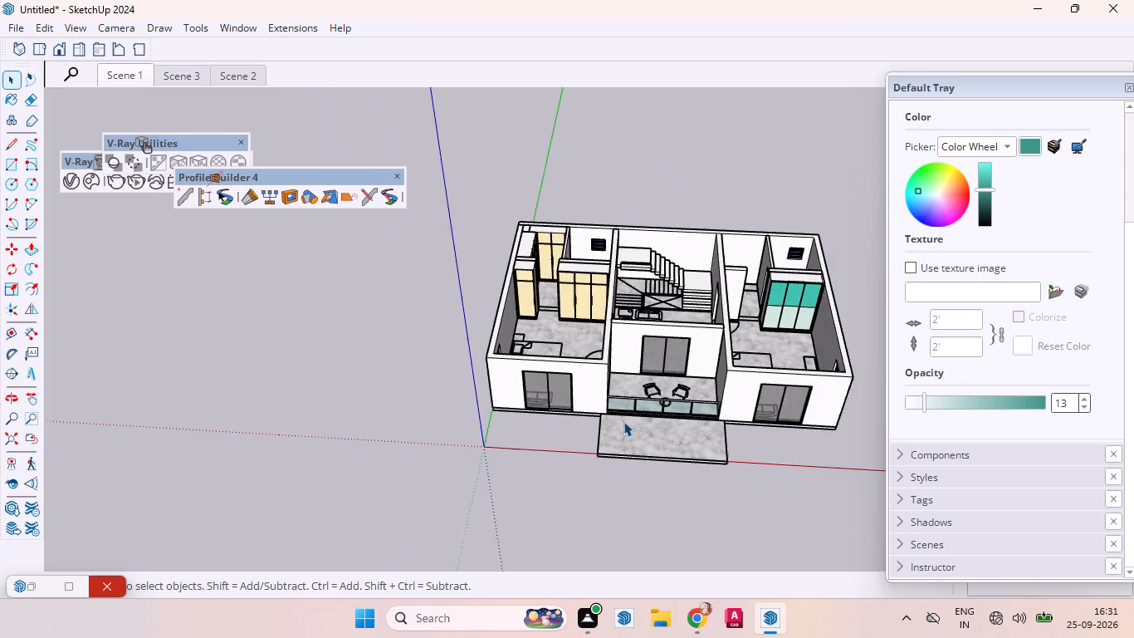
pyautogui.scroll(-1, 623, 421)
pyautogui.scroll(5, 648, 339)
pyautogui.moveTo(656, 339); pyautogui.dragTo(526, 326, button='middle')
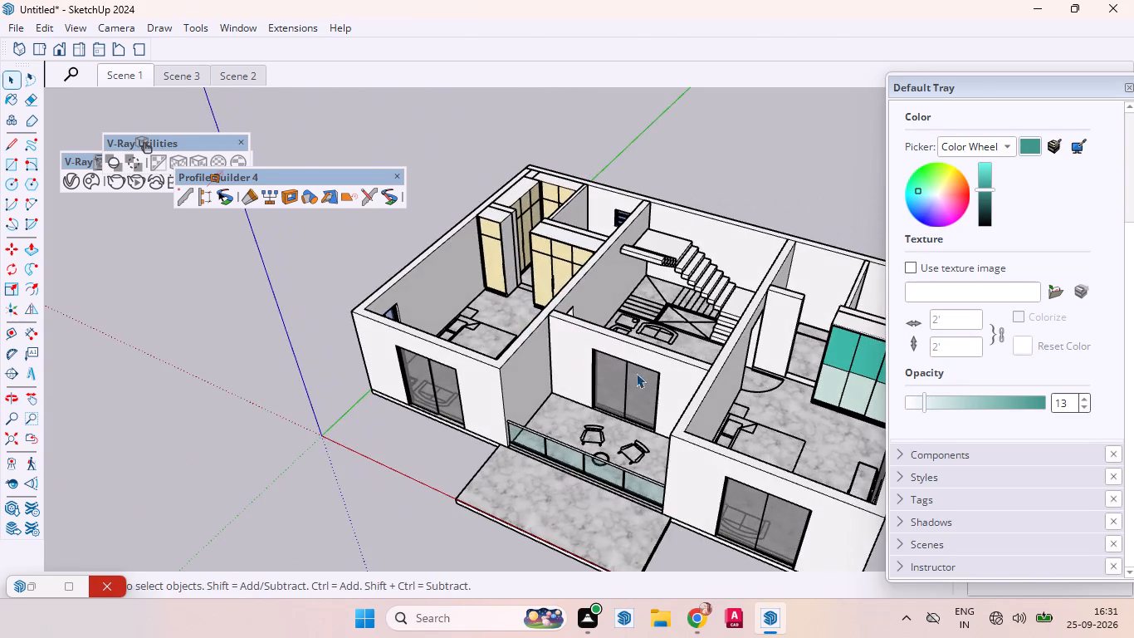
pyautogui.moveTo(486, 371); pyautogui.dragTo(5, 316, button='middle')
pyautogui.moveTo(713, 317); pyautogui.dragTo(294, 292, button='middle')
pyautogui.moveTo(784, 356); pyautogui.dragTo(315, 356, button='middle')
pyautogui.moveTo(916, 361); pyautogui.dragTo(326, 363, button='middle')
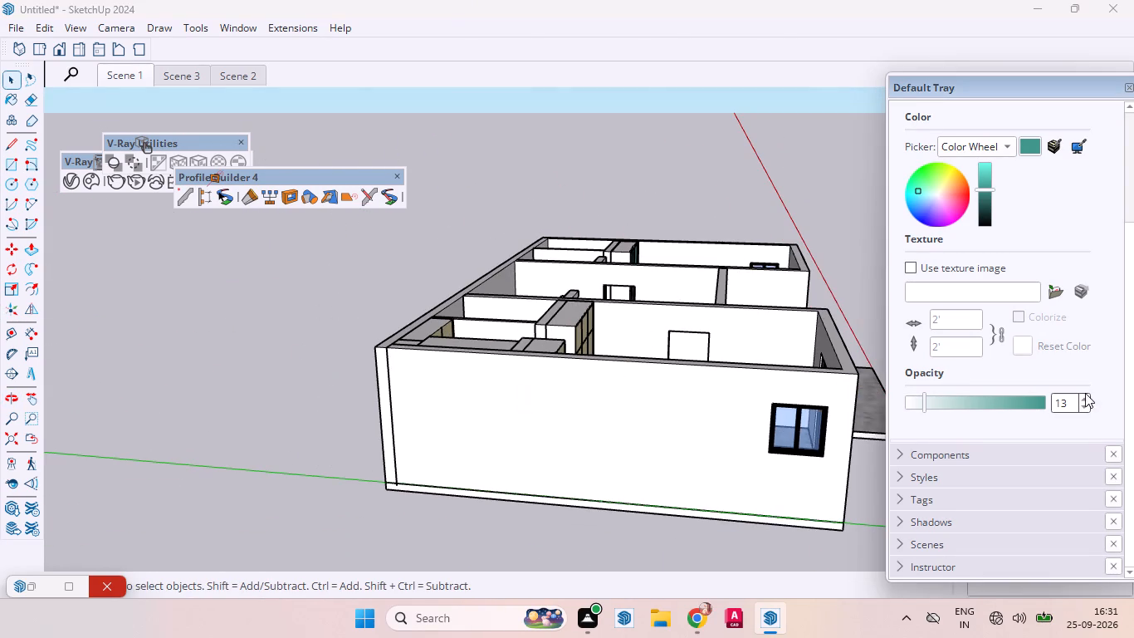
pyautogui.moveTo(823, 400); pyautogui.dragTo(521, 434, button='middle')
pyautogui.moveTo(917, 422); pyautogui.dragTo(585, 431, button='middle')
pyautogui.moveTo(690, 419); pyautogui.dragTo(433, 405, button='middle')
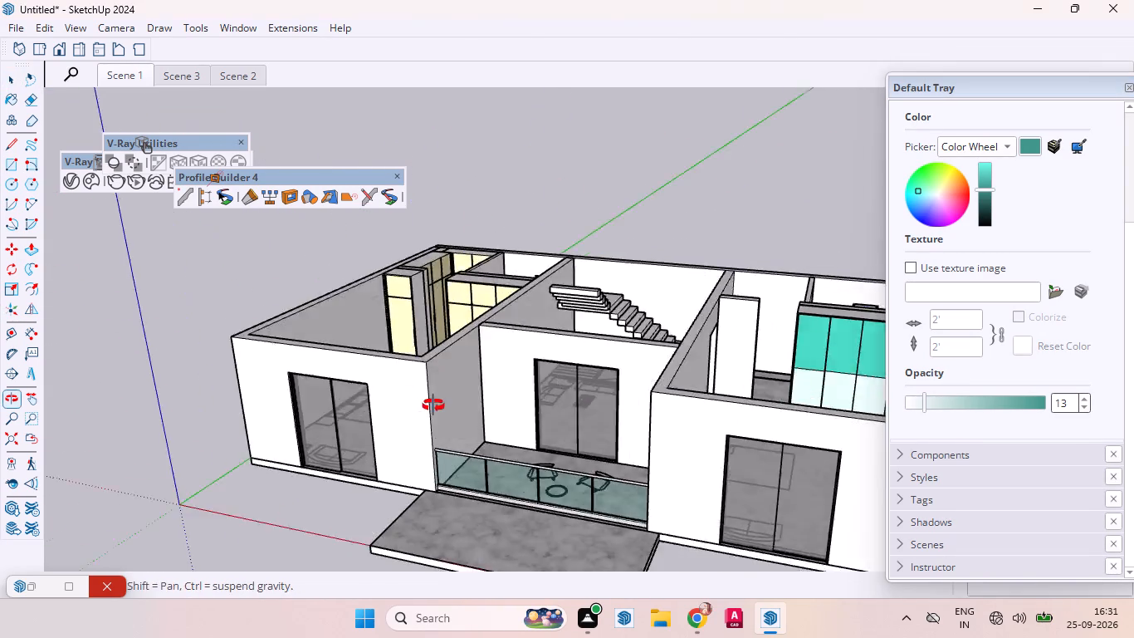
pyautogui.moveTo(433, 405); pyautogui.dragTo(457, 397, button='middle')
pyautogui.scroll(-8, 754, 366)
pyautogui.scroll(1, 780, 365)
pyautogui.scroll(-6, 780, 365)
# Sample the 0555 AP 9271 HERBAL GREEN material from the teal wardrobe's upper doors and paint the vertical strip between the doors.
pyautogui.moveTo(812, 374); pyautogui.dragTo(838, 502, button='middle')
pyautogui.scroll(5, 823, 371)
pyautogui.scroll(-1, 823, 370)
pyautogui.scroll(1, 823, 370)
pyautogui.scroll(-1, 823, 370)
pyautogui.scroll(1, 823, 370)
pyautogui.scroll(-2, 823, 370)
pyautogui.scroll(13, 823, 370)
pyautogui.scroll(-1, 804, 370)
pyautogui.scroll(8, 804, 370)
pyautogui.scroll(-1, 815, 390)
pyautogui.scroll(7, 815, 390)
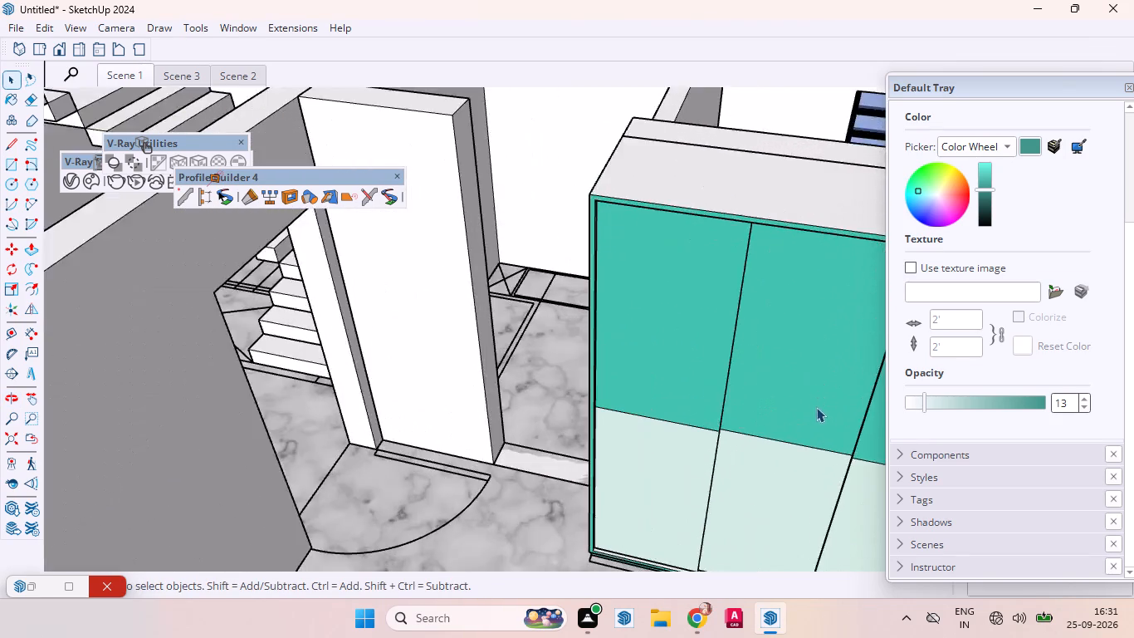
pyautogui.scroll(4, 816, 407)
pyautogui.scroll(6, 747, 432)
pyautogui.moveTo(711, 485); pyautogui.dragTo(597, 446, button='middle')
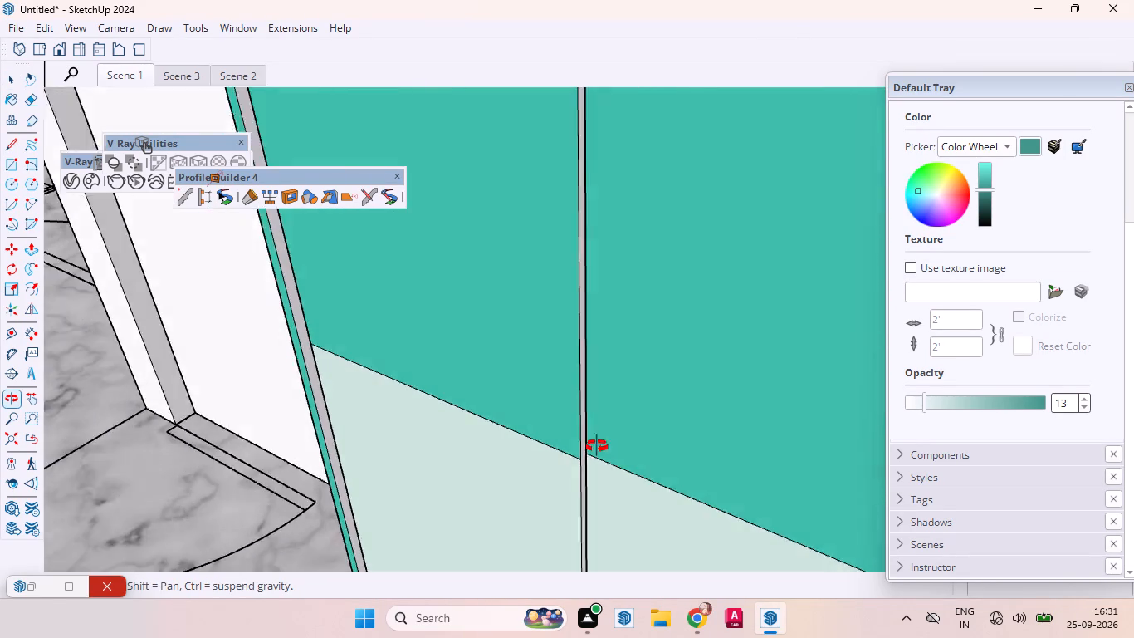
pyautogui.moveTo(597, 446); pyautogui.dragTo(610, 397, button='middle')
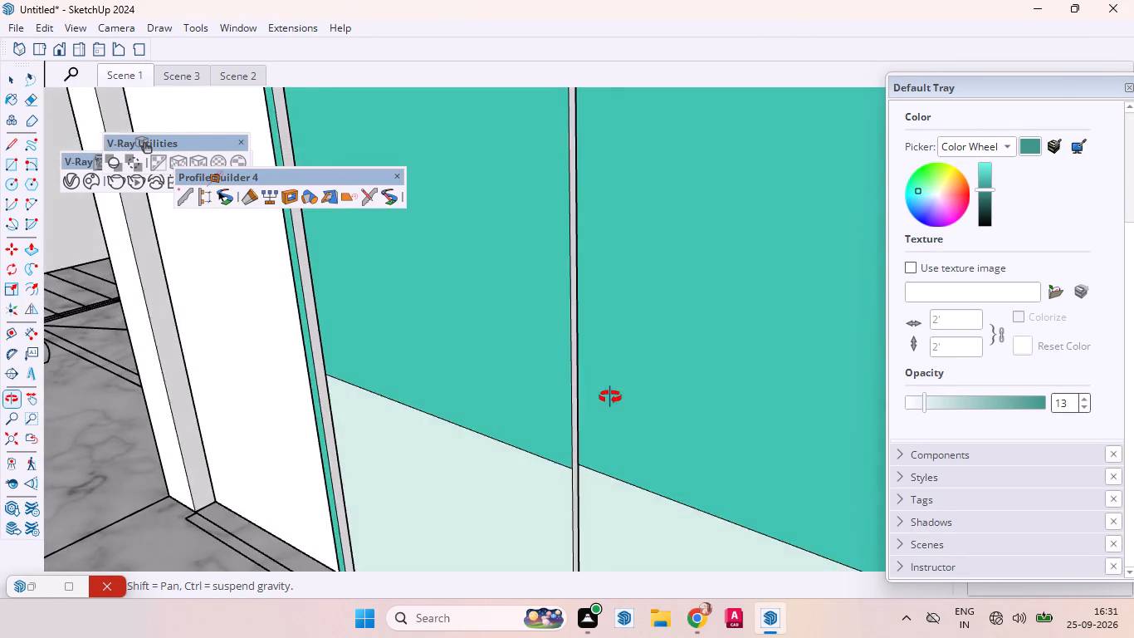
pyautogui.moveTo(610, 397); pyautogui.dragTo(584, 389, button='middle')
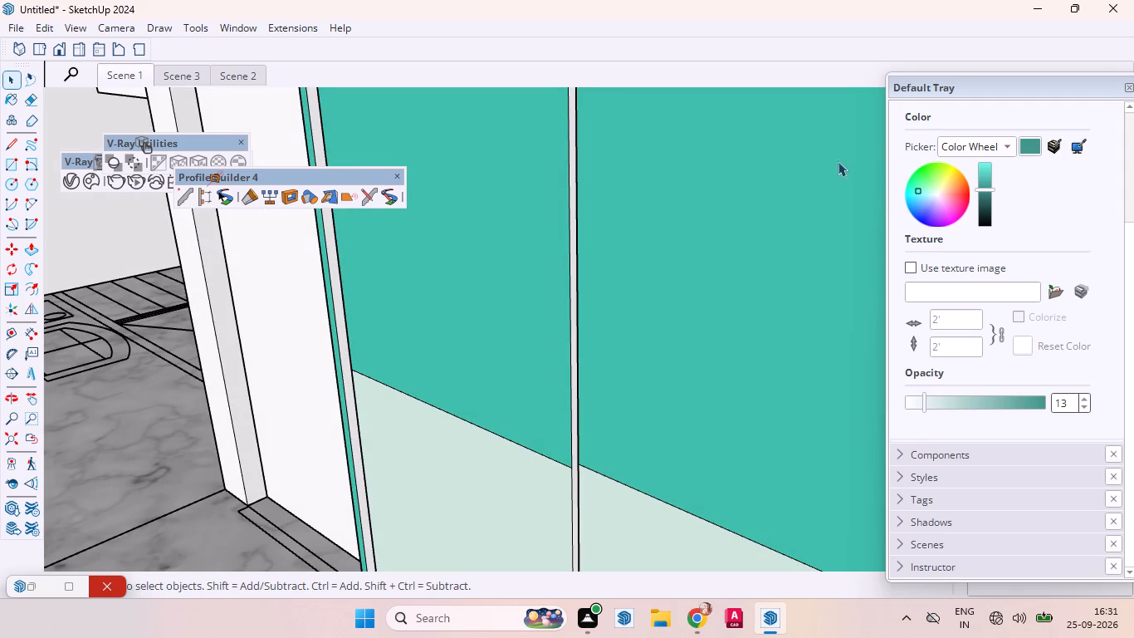
pyautogui.scroll(1, 961, 163)
pyautogui.scroll(-4, 961, 163)
pyautogui.scroll(2, 961, 163)
pyautogui.scroll(-2, 961, 163)
pyautogui.scroll(6, 961, 163)
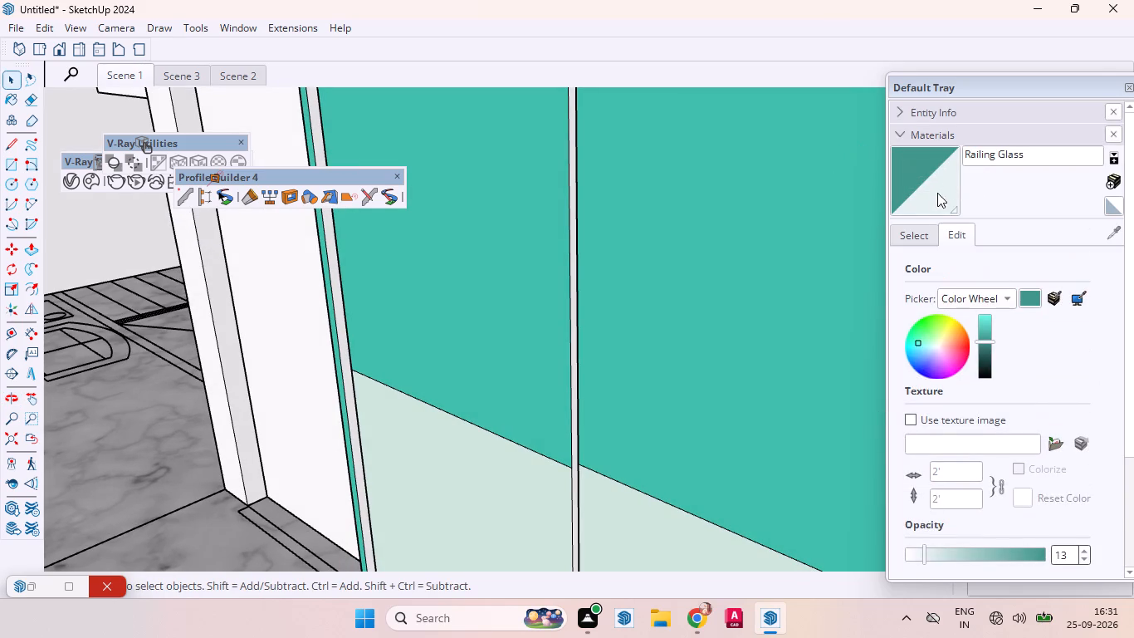
pyautogui.click(916, 237)
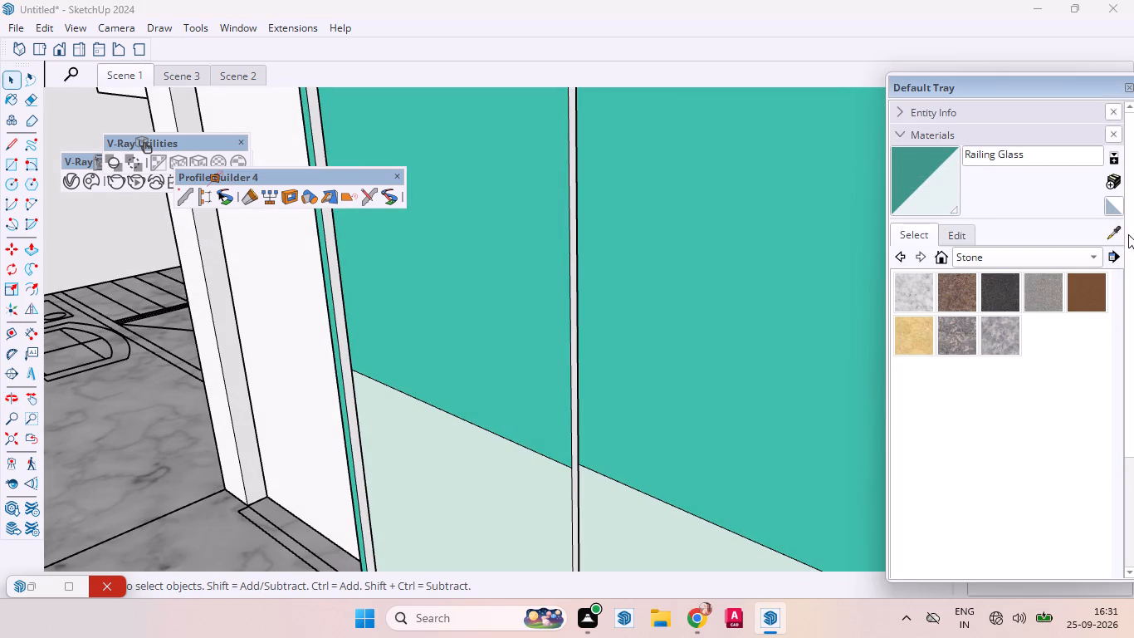
pyautogui.click(1116, 229)
pyautogui.click(755, 400)
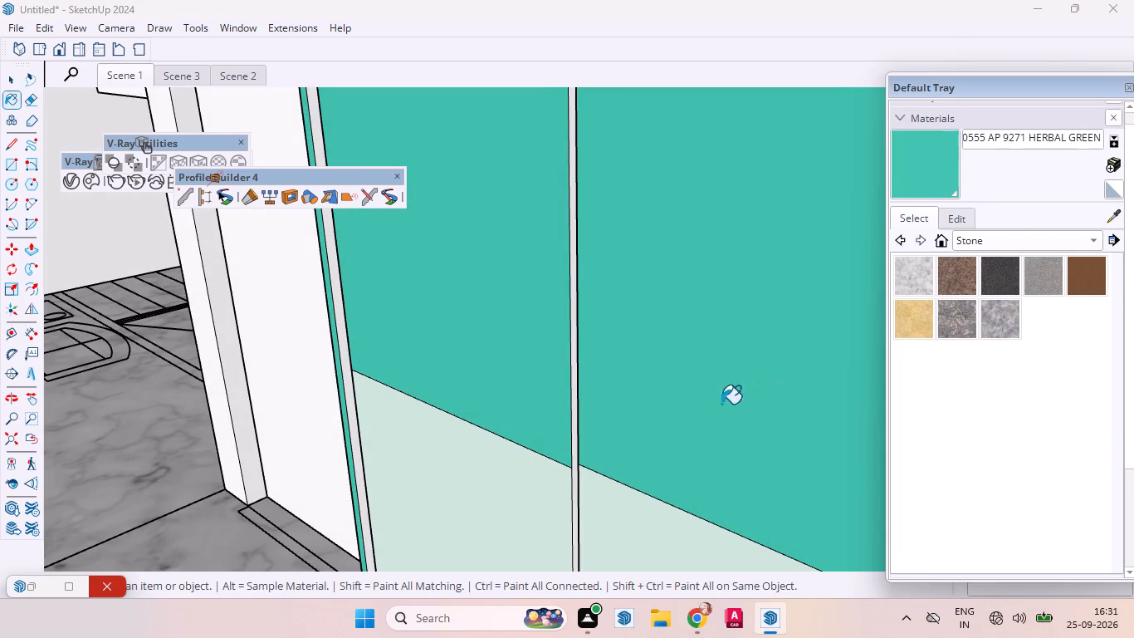
pyautogui.scroll(2, 546, 397)
pyautogui.scroll(-1, 554, 393)
pyautogui.scroll(9, 557, 392)
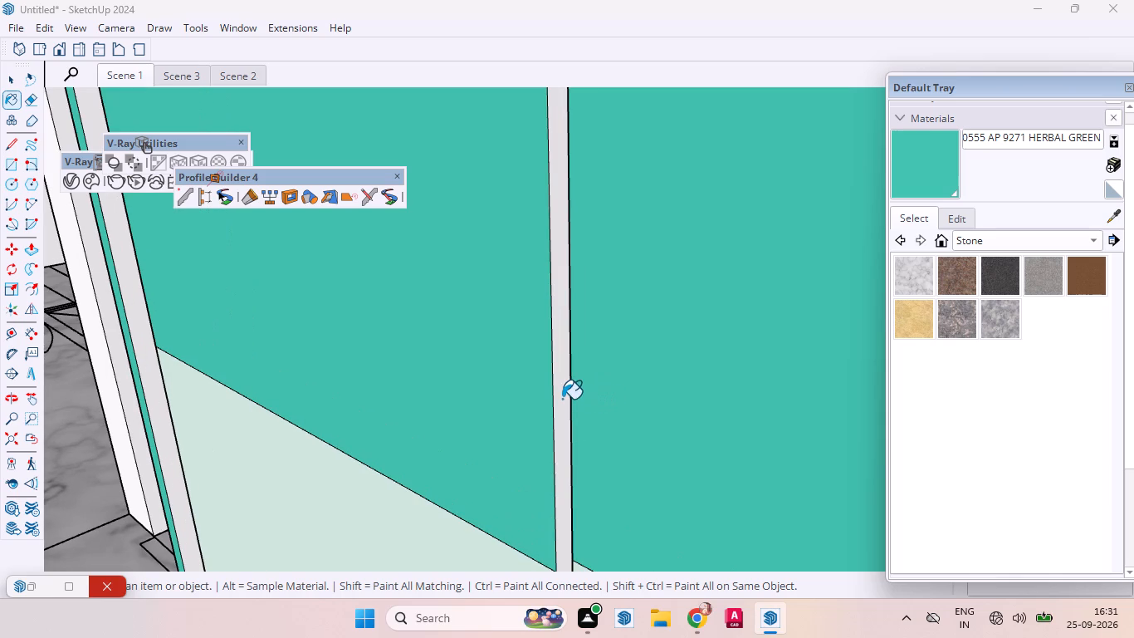
pyautogui.click(562, 399)
pyautogui.scroll(-7, 609, 403)
pyautogui.scroll(2, 623, 372)
pyautogui.scroll(-3, 623, 372)
pyautogui.scroll(1, 623, 371)
pyautogui.scroll(-6, 623, 371)
pyautogui.scroll(7, 626, 368)
pyautogui.scroll(-4, 627, 367)
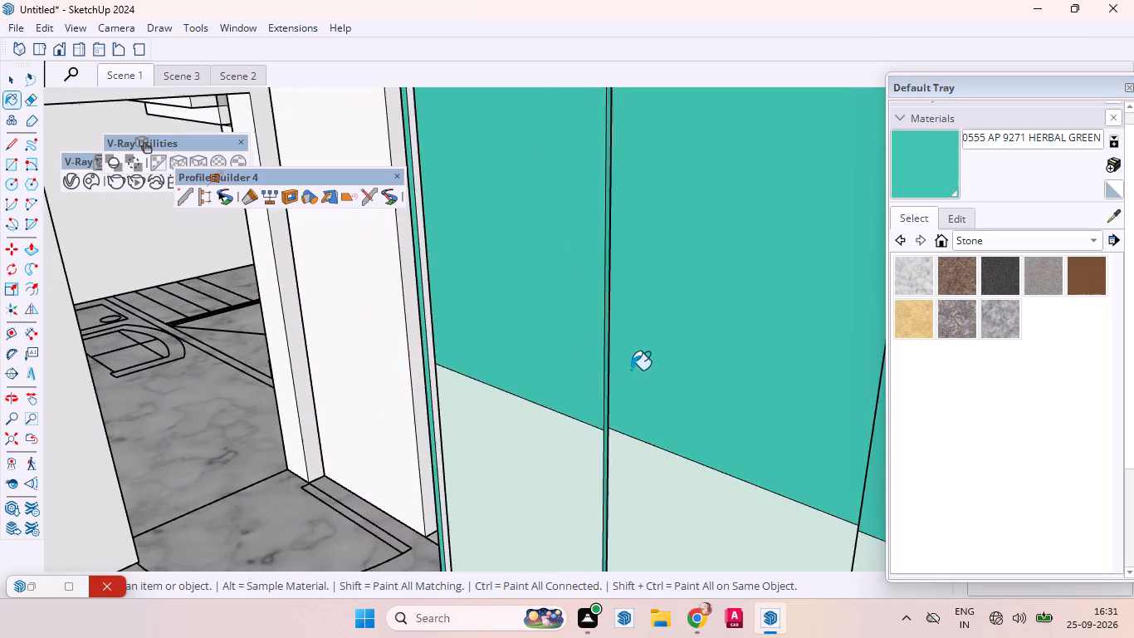
pyautogui.scroll(-9, 631, 370)
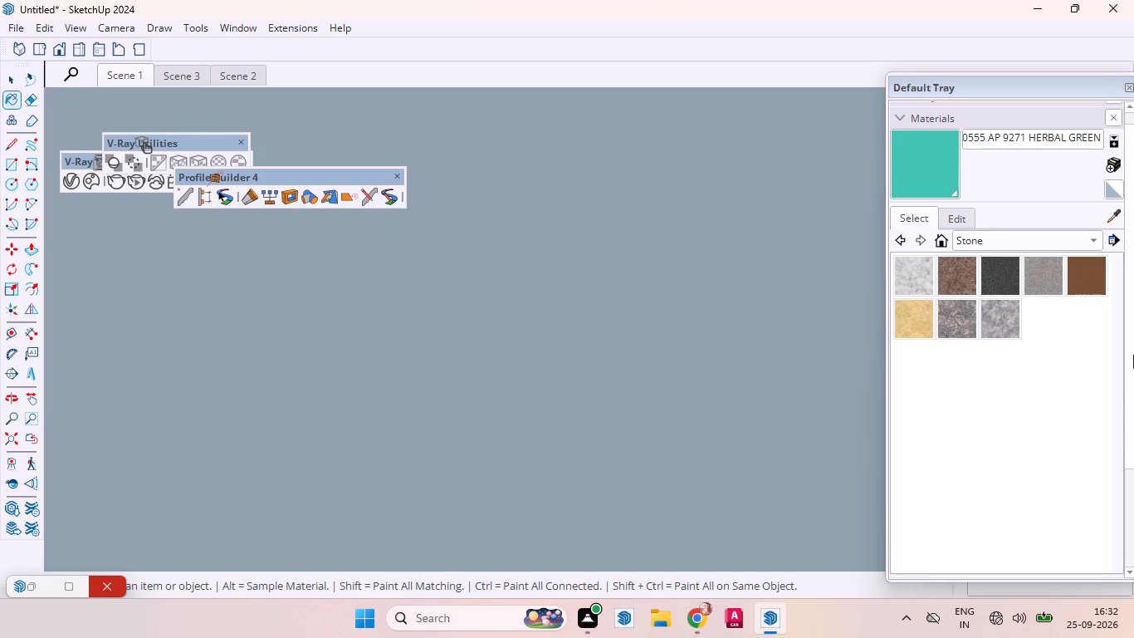
pyautogui.press('space')
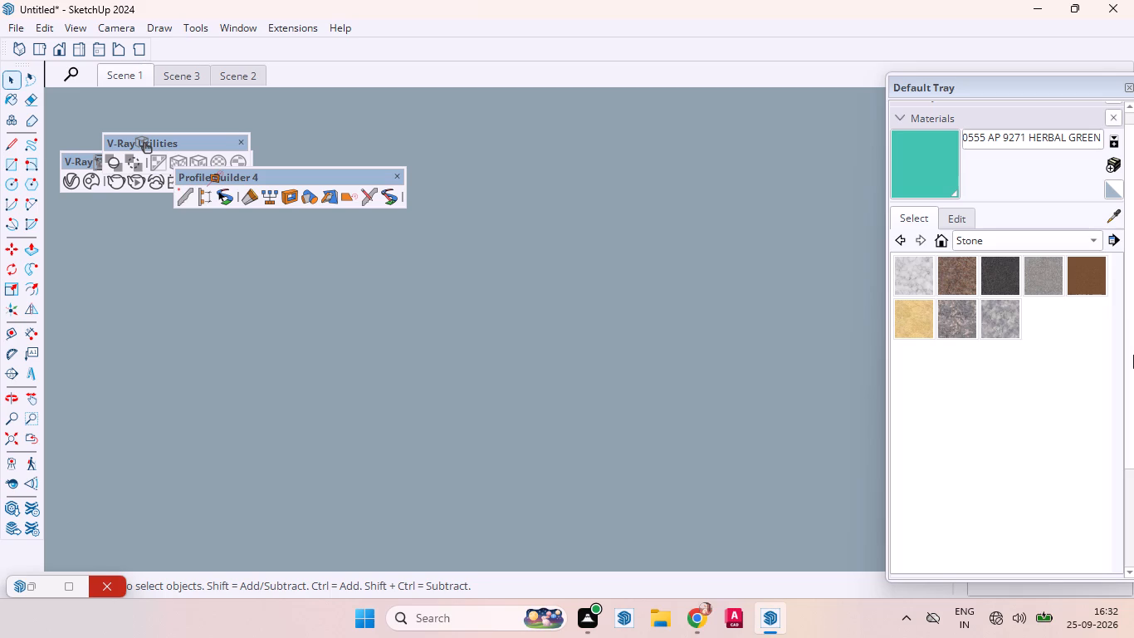
# Bring the whole house back into view with Zoom Extents.
pyautogui.scroll(-1, 726, 305)
pyautogui.scroll(1, 731, 313)
pyautogui.scroll(-1, 734, 320)
pyautogui.scroll(1, 736, 326)
pyautogui.scroll(-2, 738, 329)
pyautogui.scroll(1, 754, 351)
pyautogui.scroll(-2, 757, 356)
pyautogui.click(44, 44)
pyautogui.scroll(-4, 459, 297)
pyautogui.scroll(2, 467, 308)
pyautogui.scroll(-10, 467, 308)
pyautogui.click(4, 435)
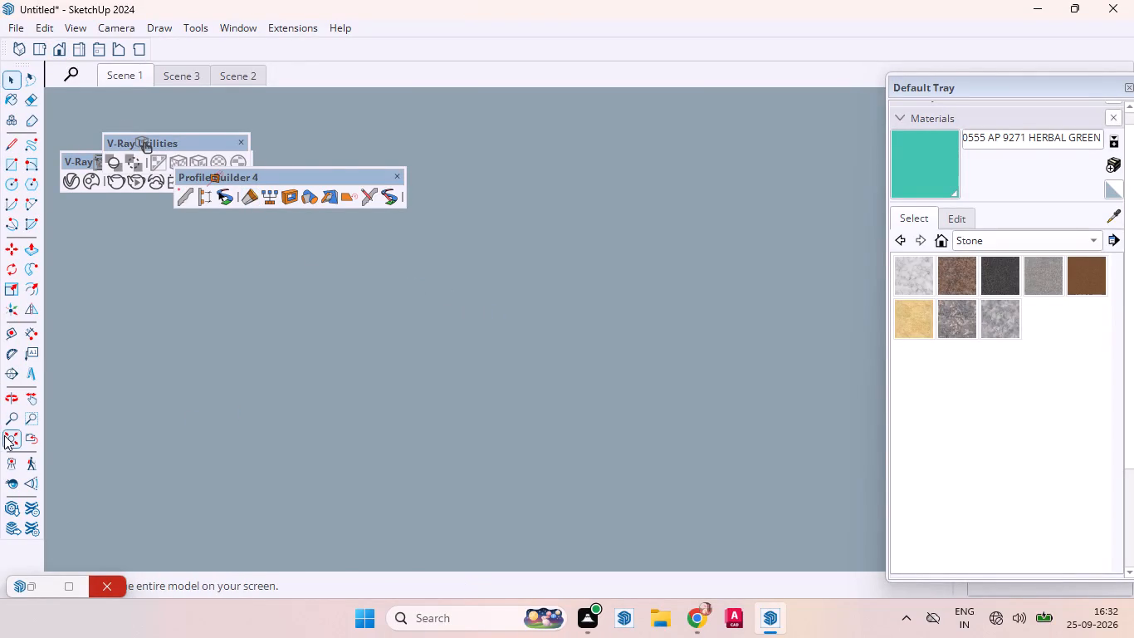
pyautogui.scroll(-7, 324, 407)
pyautogui.moveTo(576, 266); pyautogui.dragTo(600, 301, button='middle')
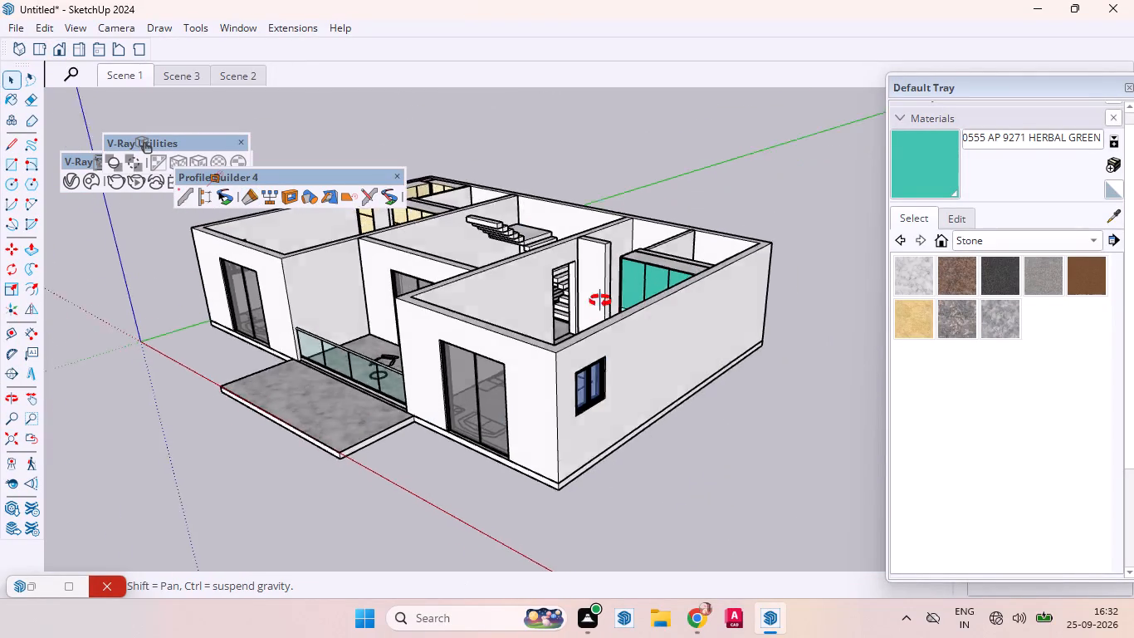
pyautogui.moveTo(600, 301); pyautogui.dragTo(729, 450, button='middle')
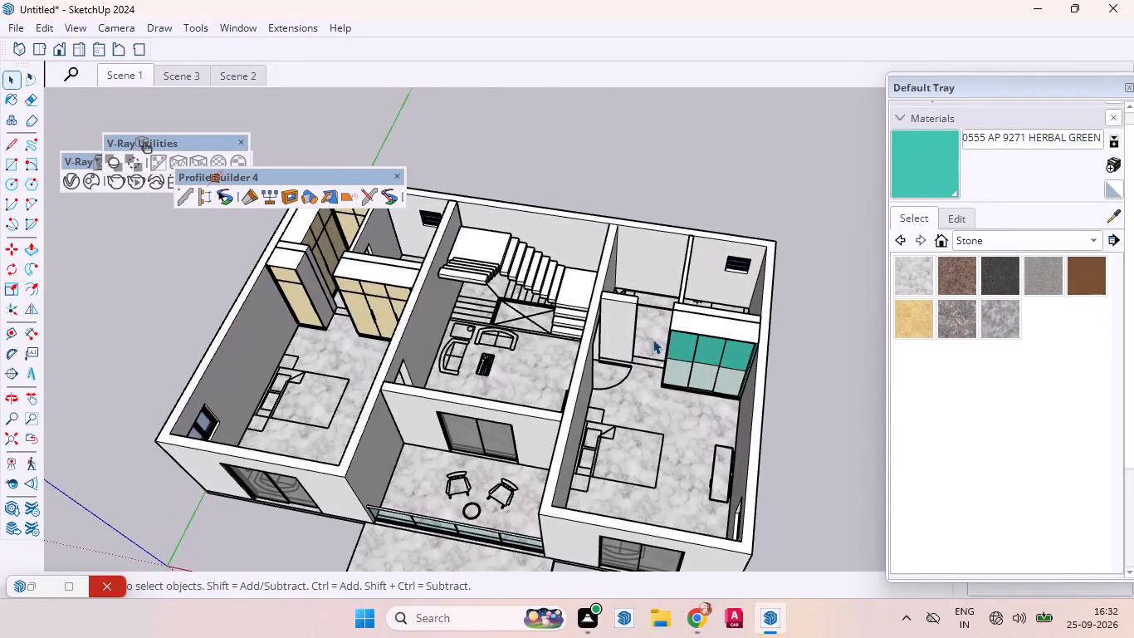
# Examine the marble floors, wardrobes and room layout of the house from above.
pyautogui.scroll(-5, 662, 345)
pyautogui.scroll(2, 632, 333)
pyautogui.scroll(-4, 643, 340)
pyautogui.scroll(11, 643, 340)
pyautogui.scroll(-5, 642, 332)
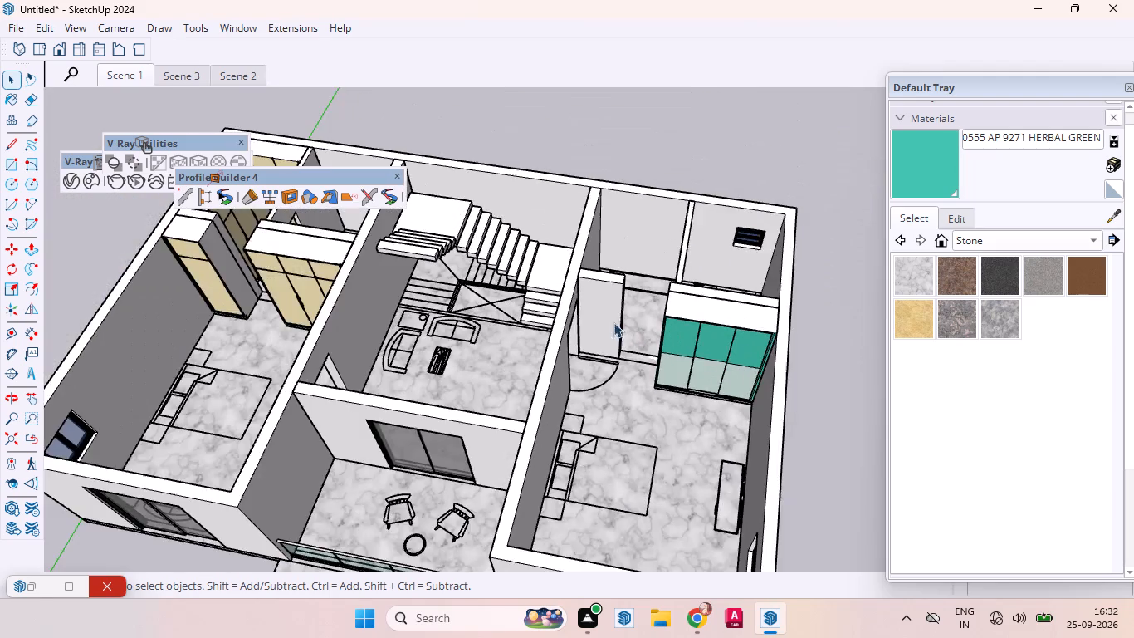
pyautogui.scroll(-7, 575, 312)
pyautogui.scroll(1, 575, 312)
pyautogui.scroll(2, 733, 396)
pyautogui.scroll(-1, 733, 396)
pyautogui.scroll(4, 733, 396)
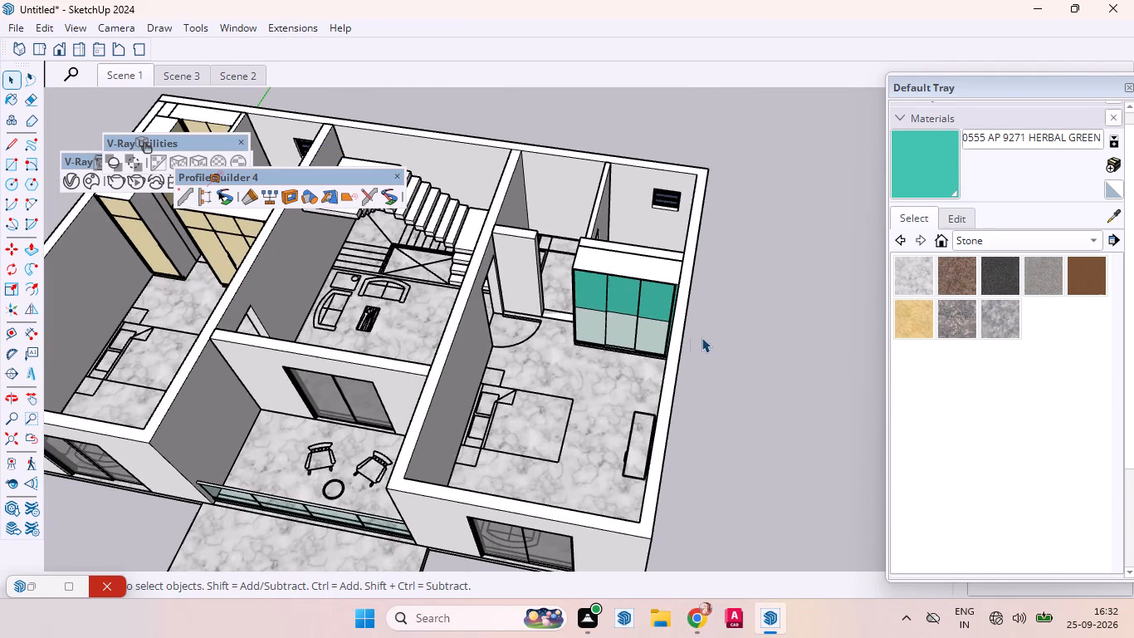
pyautogui.scroll(-4, 703, 339)
pyautogui.scroll(1, 701, 341)
pyautogui.scroll(-3, 701, 342)
pyautogui.scroll(1, 697, 344)
pyautogui.scroll(-4, 697, 344)
pyautogui.moveTo(747, 298); pyautogui.dragTo(765, 457, button='middle')
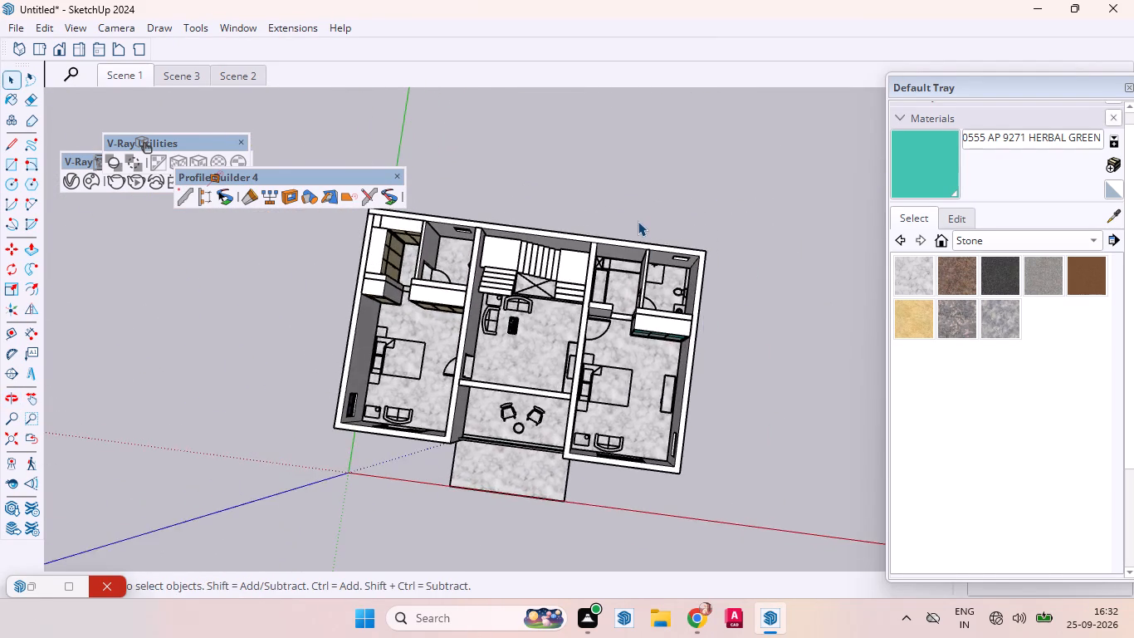
pyautogui.scroll(2, 638, 217)
pyautogui.scroll(-1, 638, 217)
pyautogui.scroll(4, 638, 217)
pyautogui.scroll(-1, 638, 217)
pyautogui.scroll(6, 638, 217)
pyautogui.scroll(-10, 648, 227)
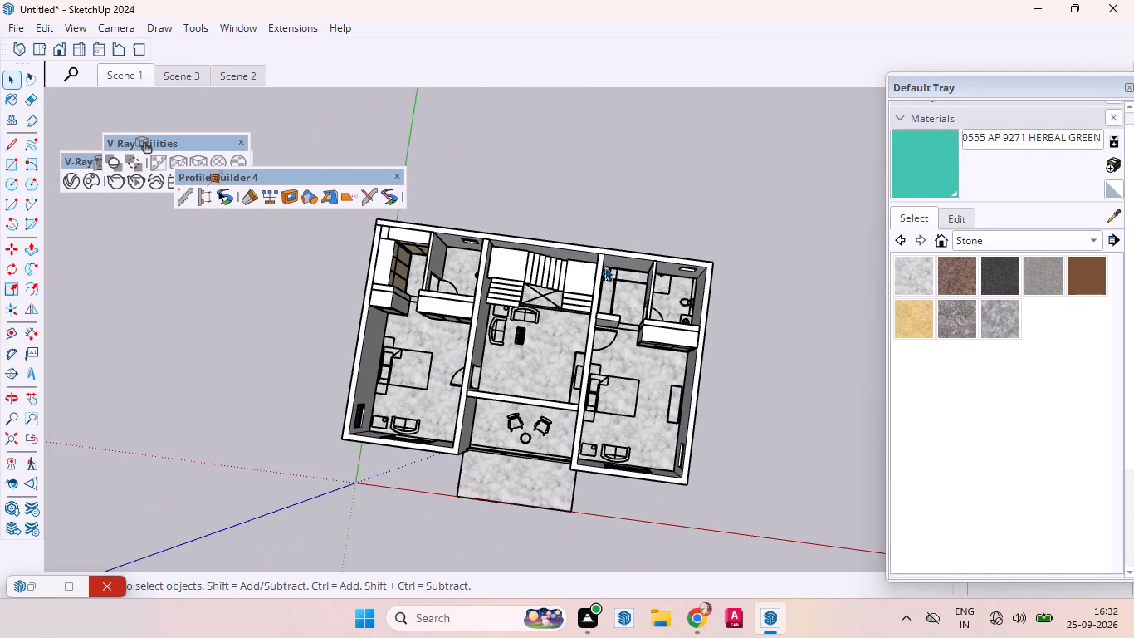
pyautogui.scroll(3, 458, 251)
pyautogui.scroll(-2, 300, 258)
pyautogui.scroll(4, 297, 259)
pyautogui.scroll(-2, 326, 297)
pyautogui.scroll(11, 328, 300)
pyautogui.scroll(-7, 428, 282)
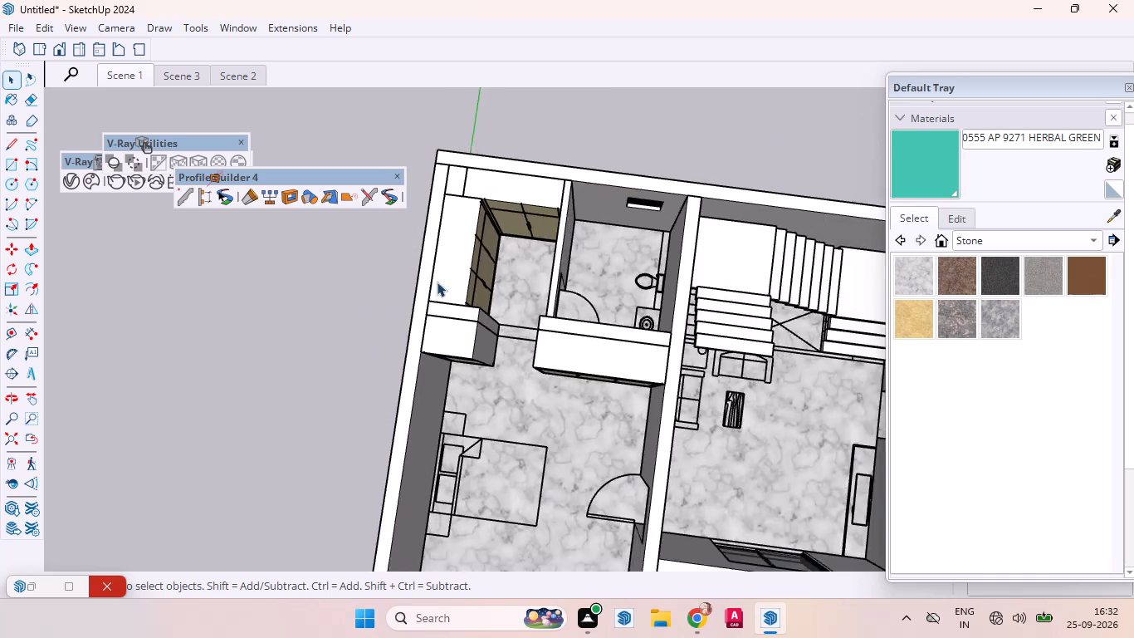
pyautogui.scroll(-7, 437, 282)
pyautogui.scroll(1, 437, 283)
pyautogui.moveTo(490, 283); pyautogui.dragTo(382, 205, button='middle')
pyautogui.scroll(7, 383, 205)
pyautogui.scroll(-1, 388, 207)
pyautogui.scroll(1, 389, 207)
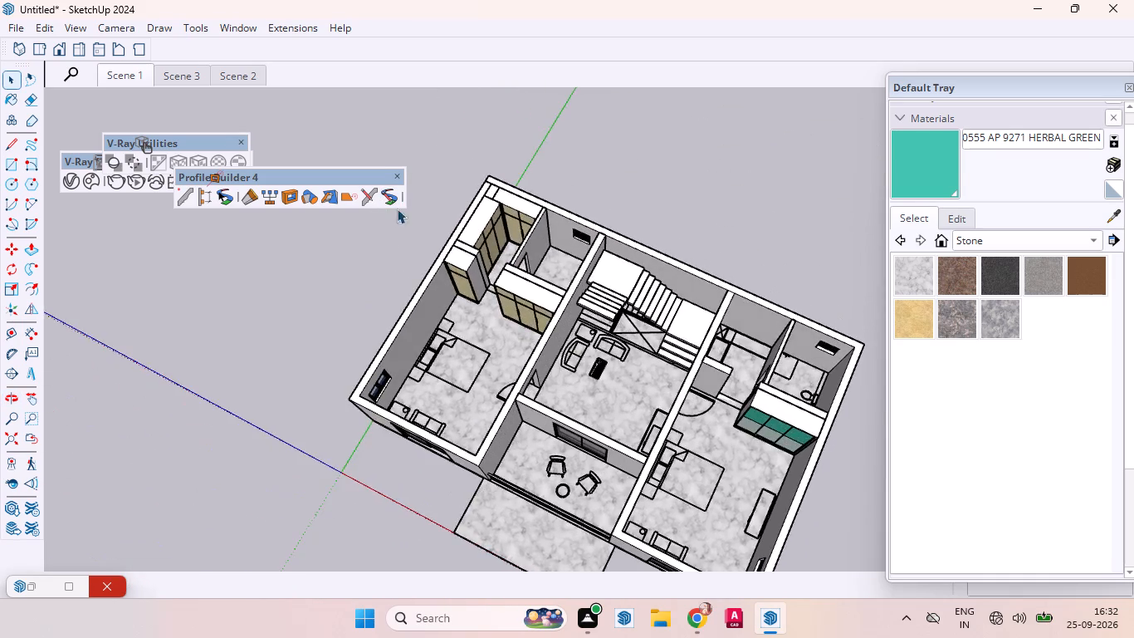
# Copy the three-door cream wardrobe from the cream-wardrobe bedroom's dressing area 28' 6 1/2" across to the matching wall in the teal-wardrobe bedroom's dressing area.
pyautogui.scroll(8, 397, 209)
pyautogui.scroll(-1, 484, 226)
pyautogui.scroll(3, 484, 226)
pyautogui.click(507, 228)
pyautogui.scroll(1, 529, 241)
pyautogui.scroll(-3, 529, 241)
pyautogui.scroll(3, 529, 241)
pyautogui.scroll(-1, 529, 241)
pyautogui.scroll(3, 529, 241)
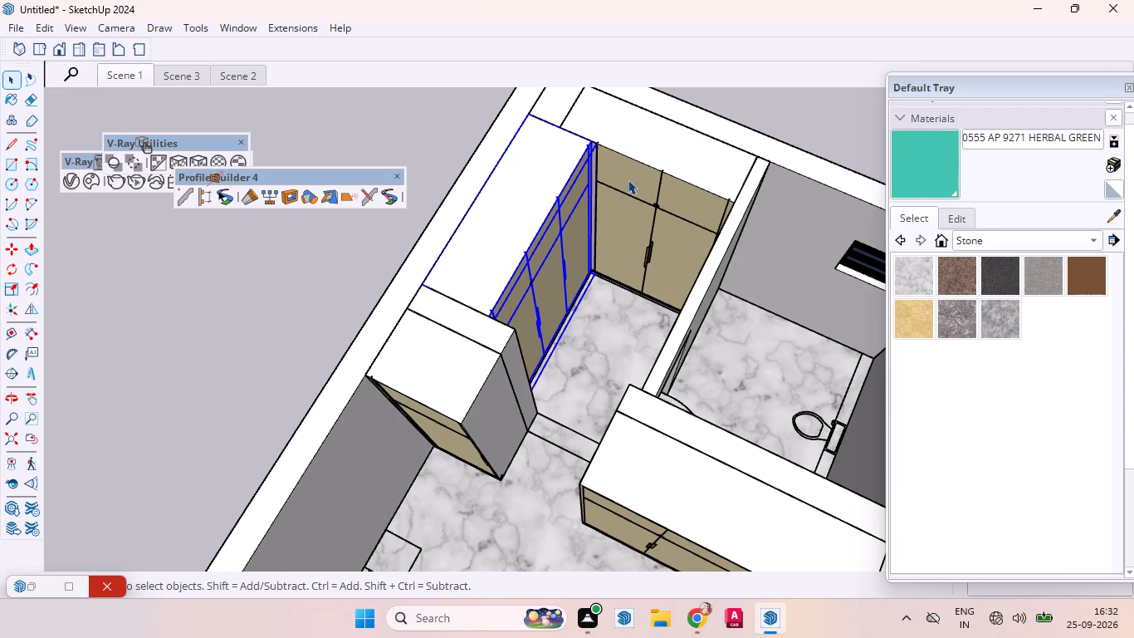
pyautogui.press('m')
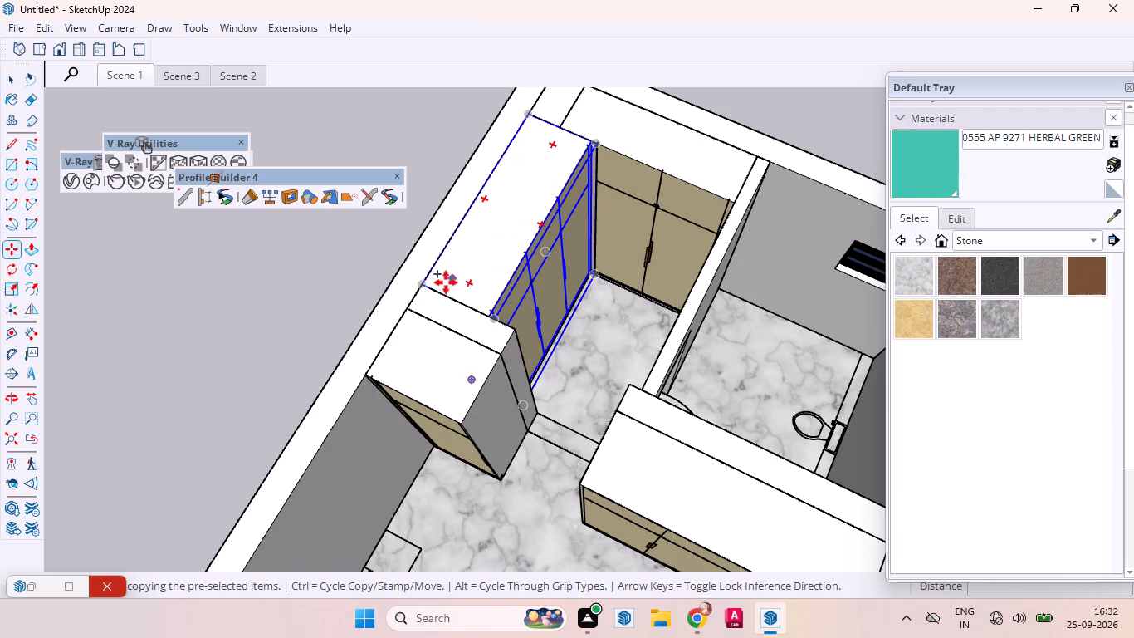
pyautogui.click(424, 285)
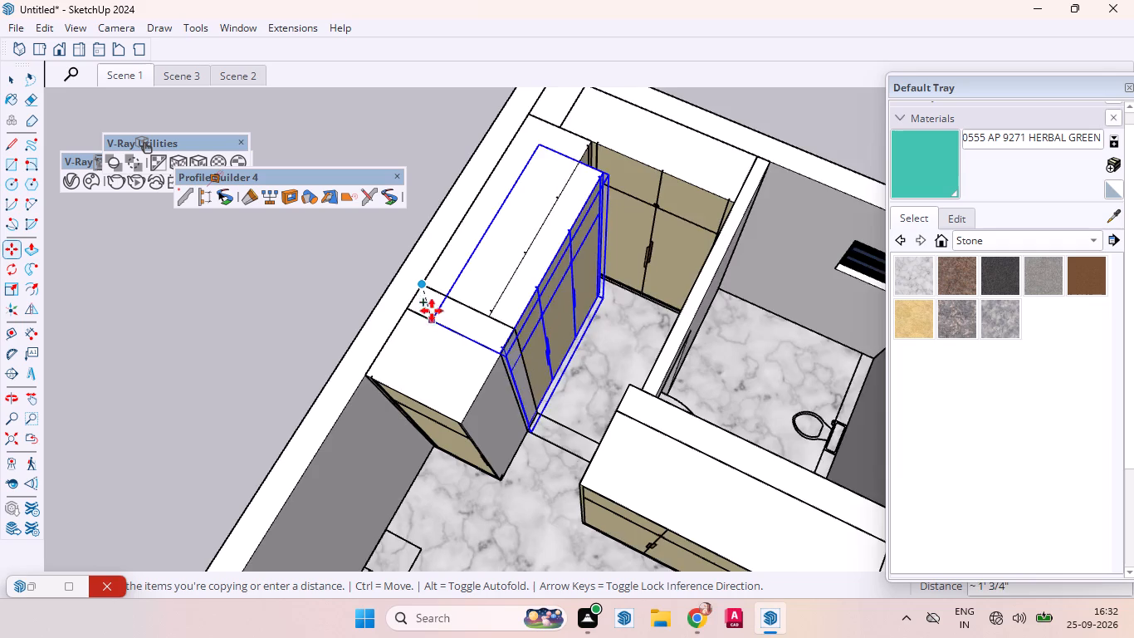
pyautogui.scroll(-3, 432, 303)
pyautogui.scroll(3, 428, 296)
pyautogui.scroll(-8, 426, 294)
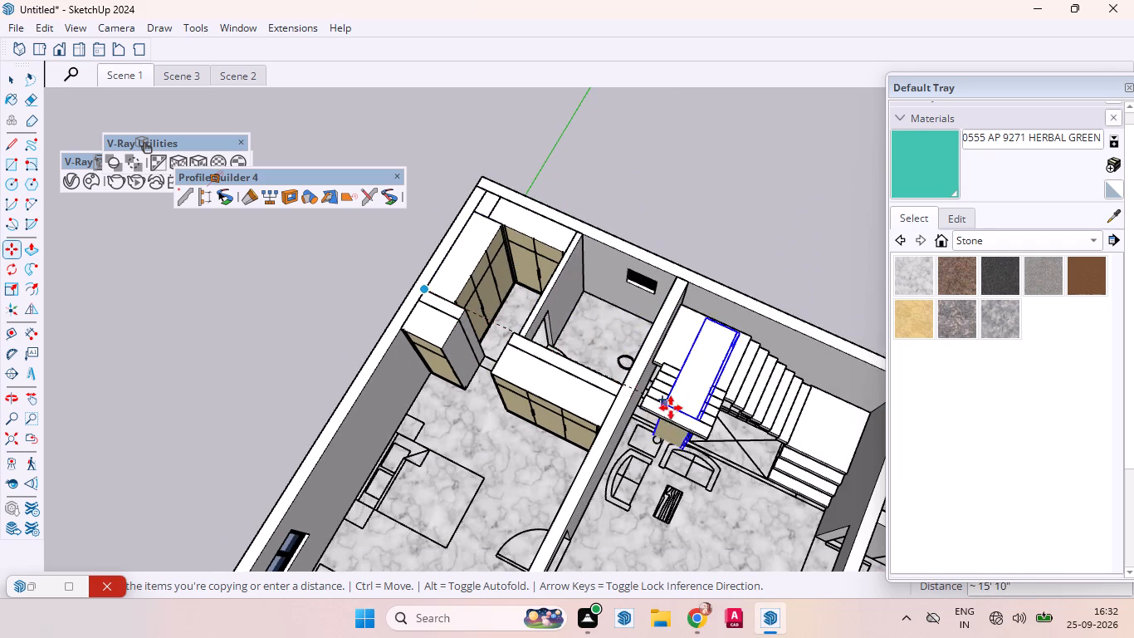
pyautogui.scroll(4, 718, 425)
pyautogui.scroll(-16, 706, 410)
pyautogui.scroll(2, 670, 375)
pyautogui.scroll(-1, 670, 375)
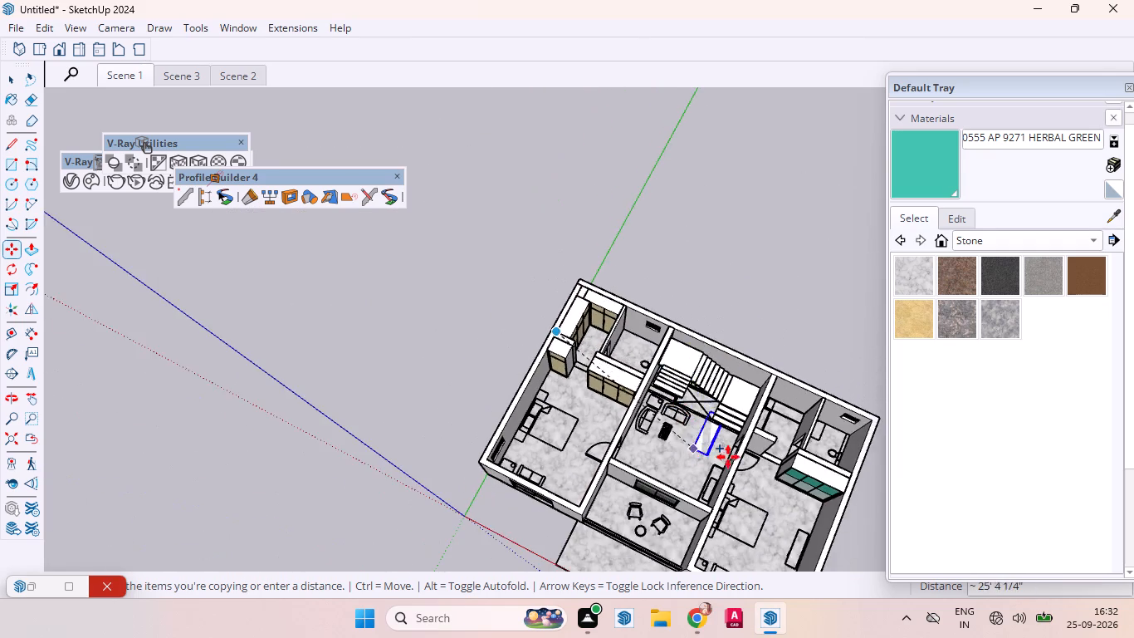
pyautogui.scroll(14, 727, 457)
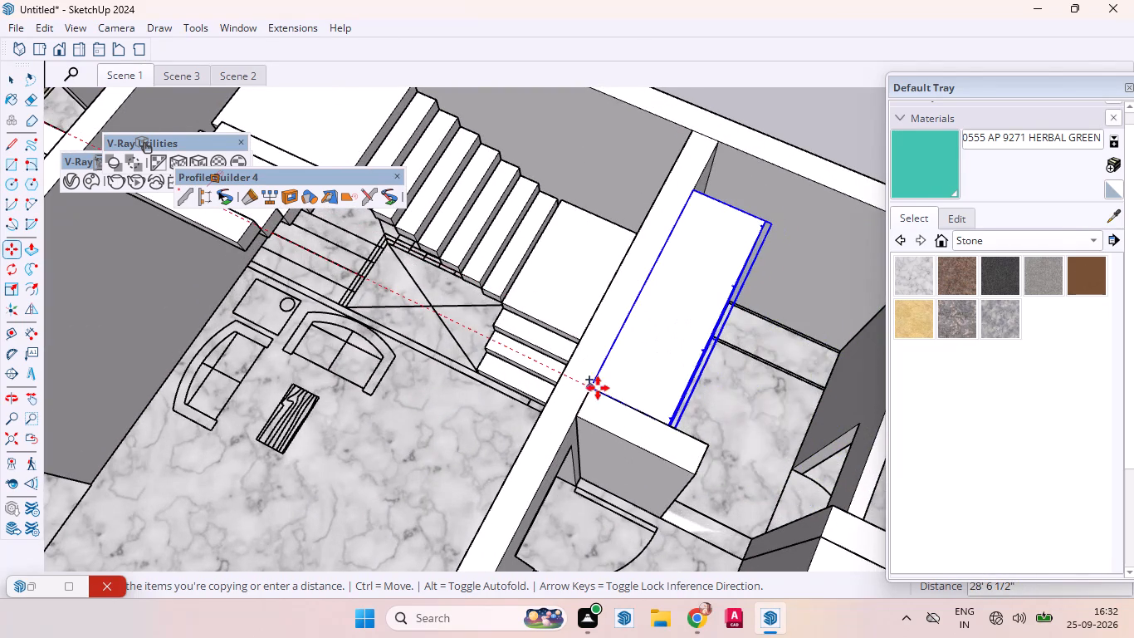
pyautogui.click(589, 387)
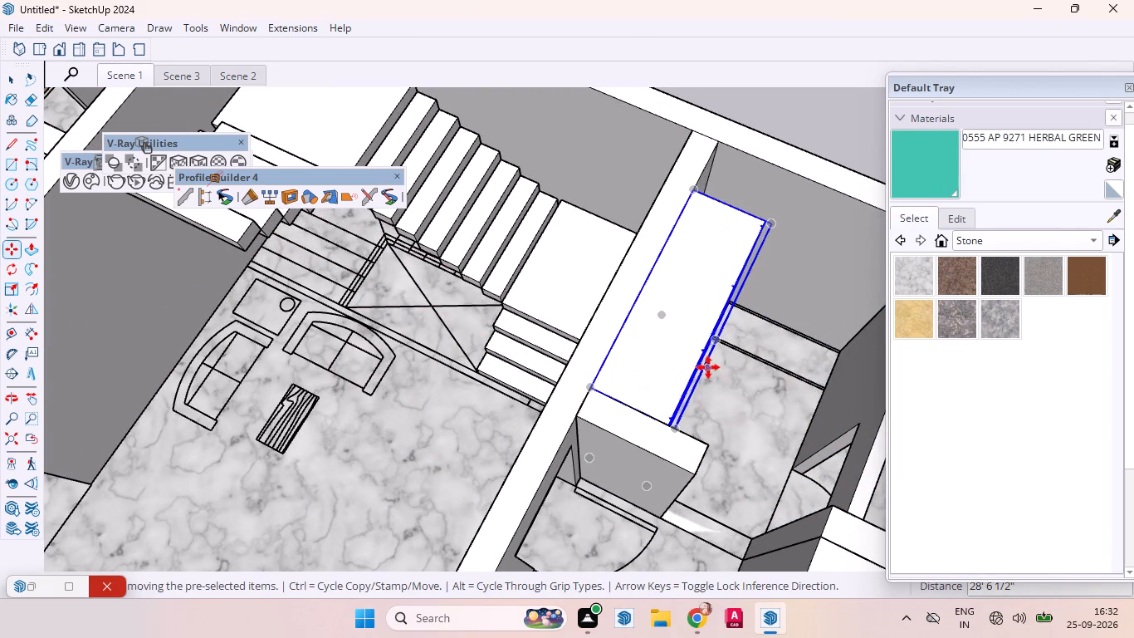
pyautogui.press('space')
pyautogui.scroll(-10, 599, 343)
pyautogui.click(736, 263)
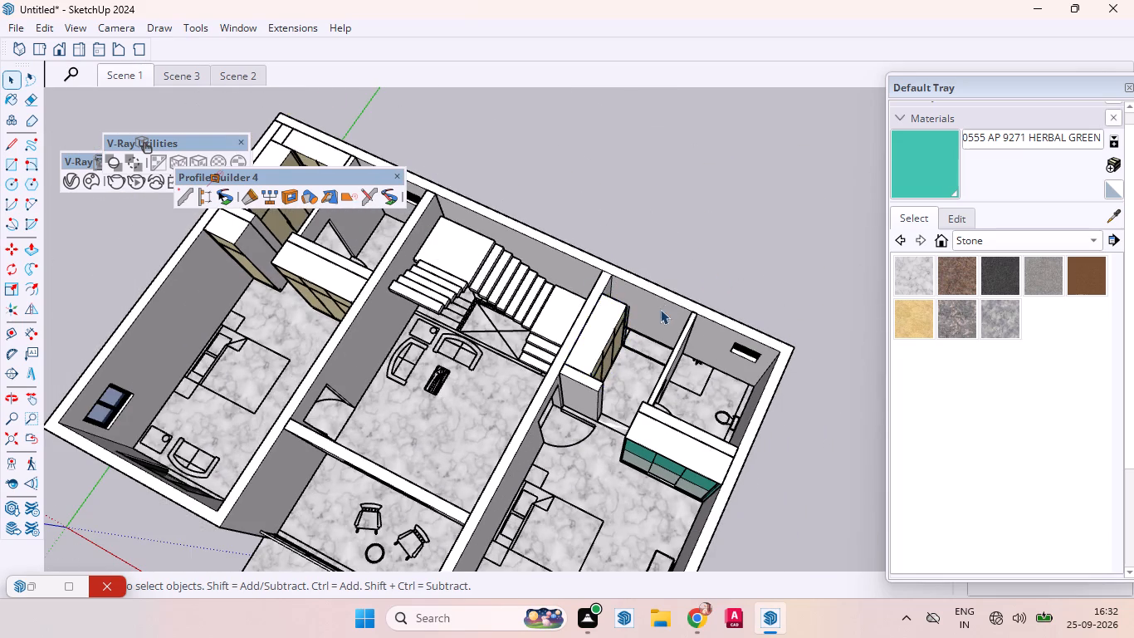
# Examine the copied wardrobe up close, opening its group to check the vertical edge at its front.
pyautogui.scroll(5, 660, 309)
pyautogui.moveTo(594, 385); pyautogui.dragTo(700, 258, button='middle')
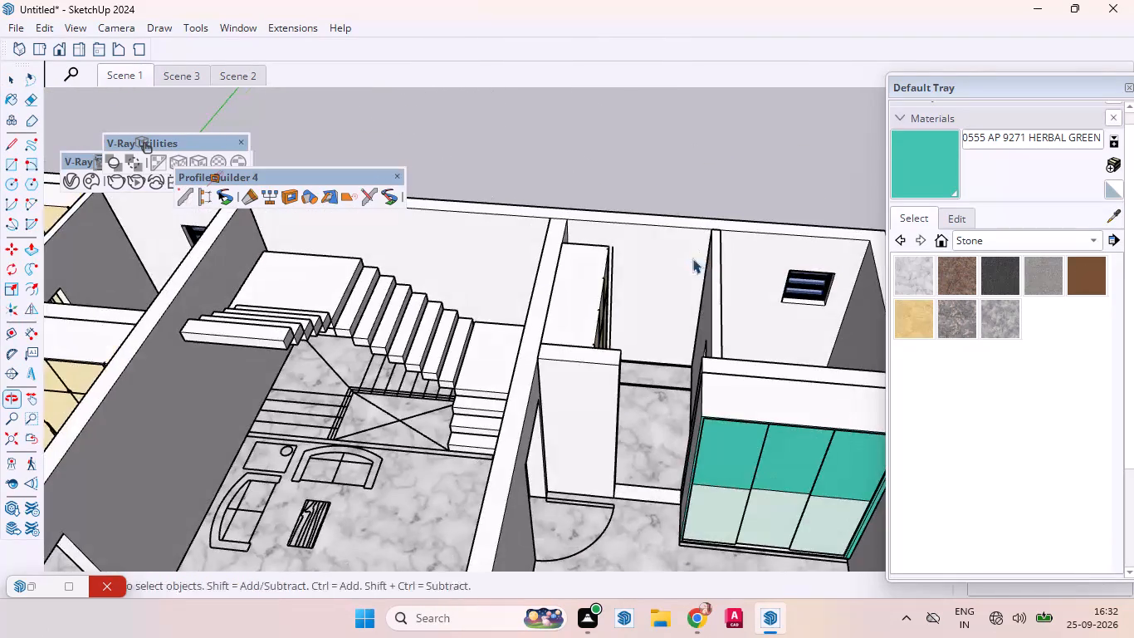
pyautogui.scroll(13, 670, 254)
pyautogui.scroll(-1, 579, 250)
pyautogui.scroll(5, 579, 250)
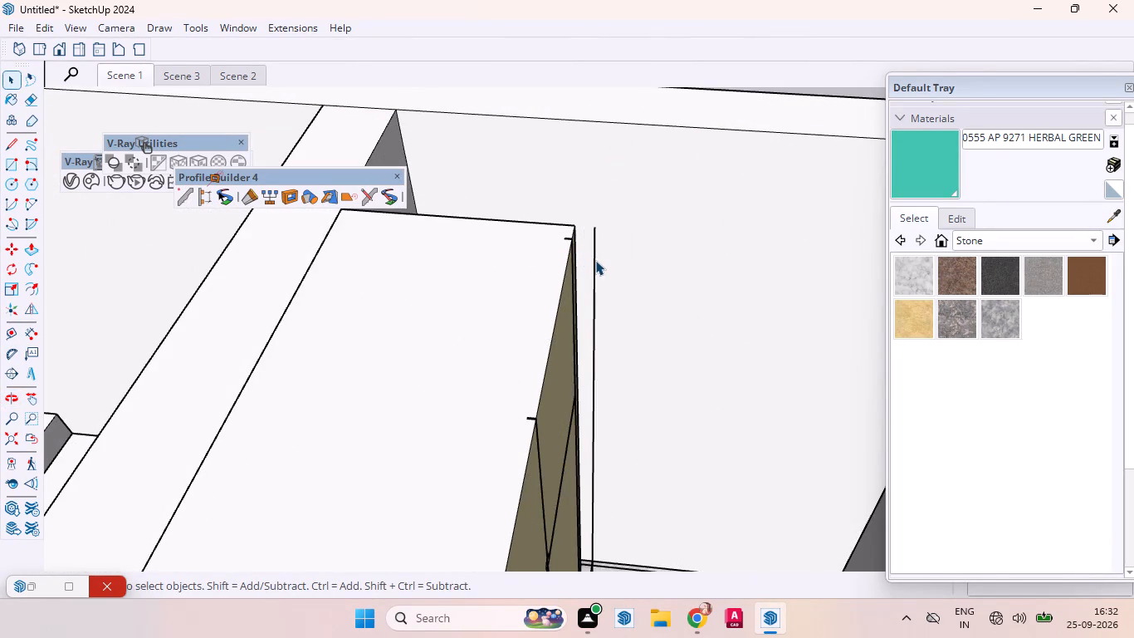
pyautogui.click(594, 260)
pyautogui.doubleClick(594, 260)
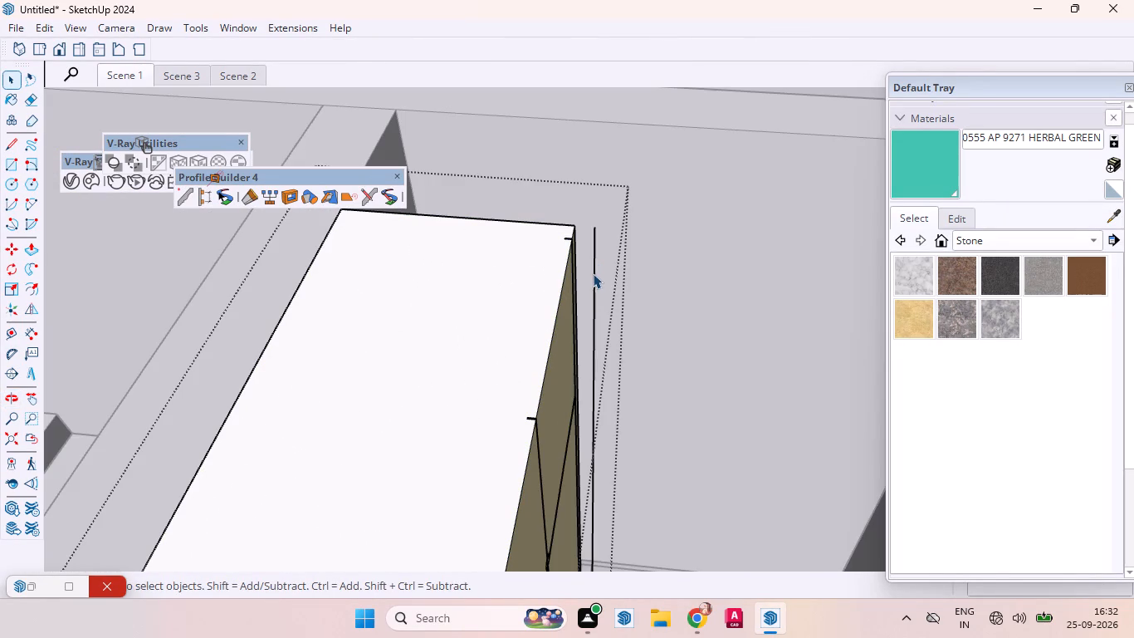
pyautogui.click(593, 273)
pyautogui.scroll(-3, 599, 255)
pyautogui.scroll(1, 599, 257)
pyautogui.scroll(-5, 599, 258)
pyautogui.scroll(1, 599, 258)
pyautogui.scroll(-13, 599, 258)
pyautogui.click(650, 174)
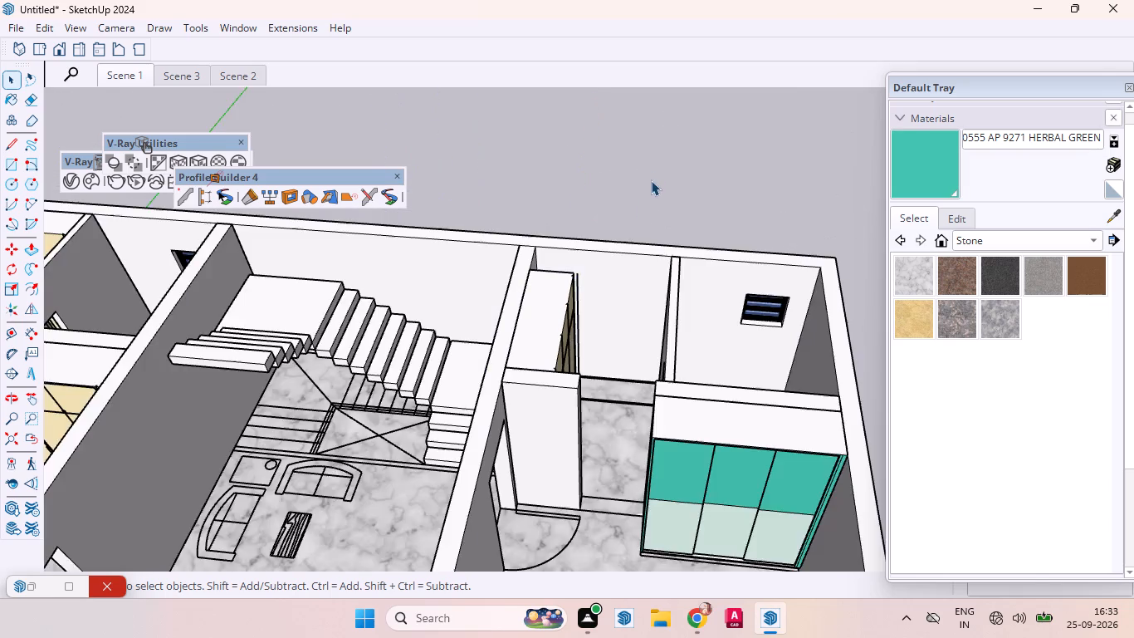
# Copy the two-door cream wardrobe on the rear wall 28' 6 1/2" across to the rear wall of the teal-wardrobe bedroom's dressing area.
pyautogui.scroll(-1, 670, 201)
pyautogui.scroll(1, 672, 202)
pyautogui.scroll(-1, 677, 204)
pyautogui.scroll(2, 685, 208)
pyautogui.scroll(-6, 686, 209)
pyautogui.scroll(1, 700, 271)
pyautogui.scroll(-1, 701, 272)
pyautogui.scroll(1, 706, 277)
pyautogui.scroll(-6, 618, 301)
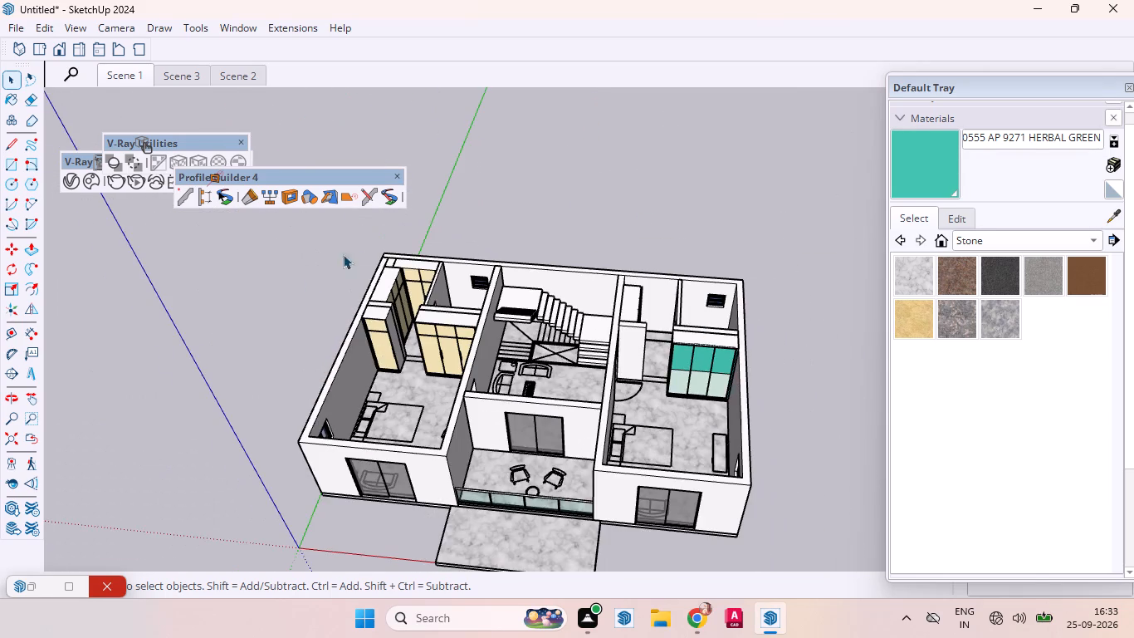
pyautogui.scroll(14, 325, 258)
pyautogui.scroll(-2, 471, 257)
pyautogui.scroll(3, 470, 257)
pyautogui.scroll(-1, 447, 255)
pyautogui.scroll(8, 447, 255)
pyautogui.click(434, 275)
pyautogui.moveTo(437, 275); pyautogui.dragTo(458, 296, button='middle')
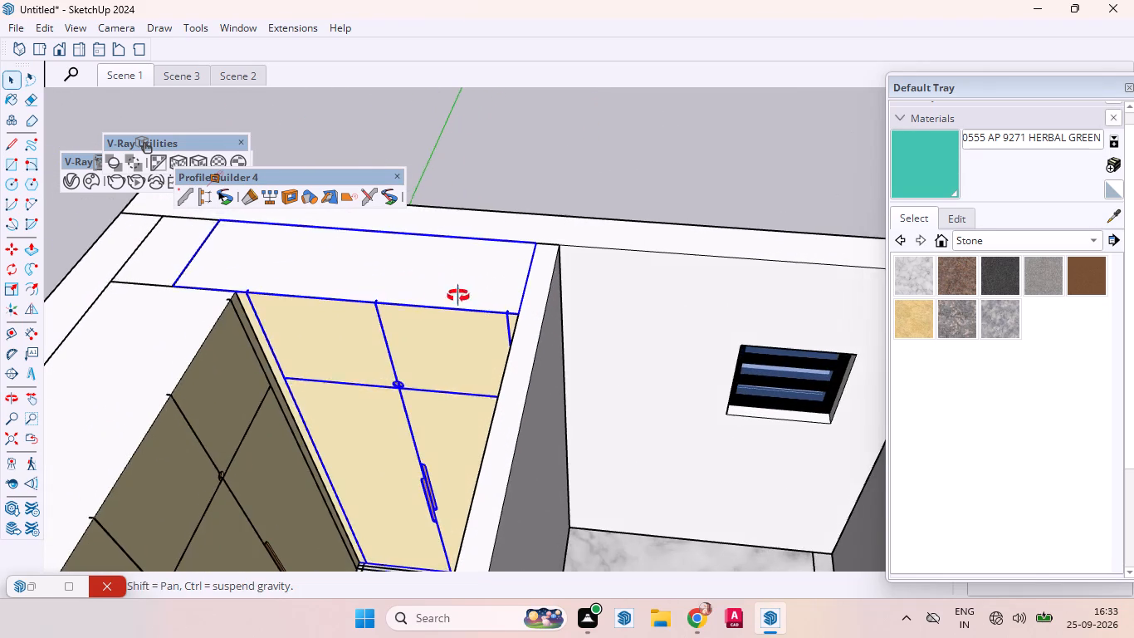
pyautogui.moveTo(458, 296); pyautogui.dragTo(523, 329, button='middle')
pyautogui.press('m')
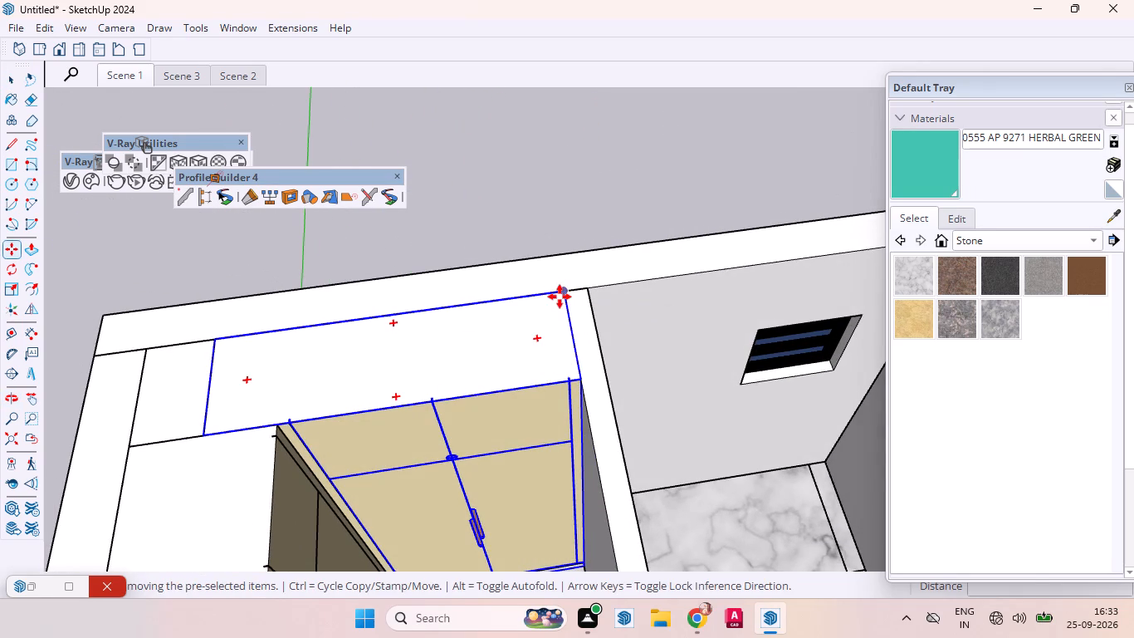
pyautogui.scroll(5, 581, 296)
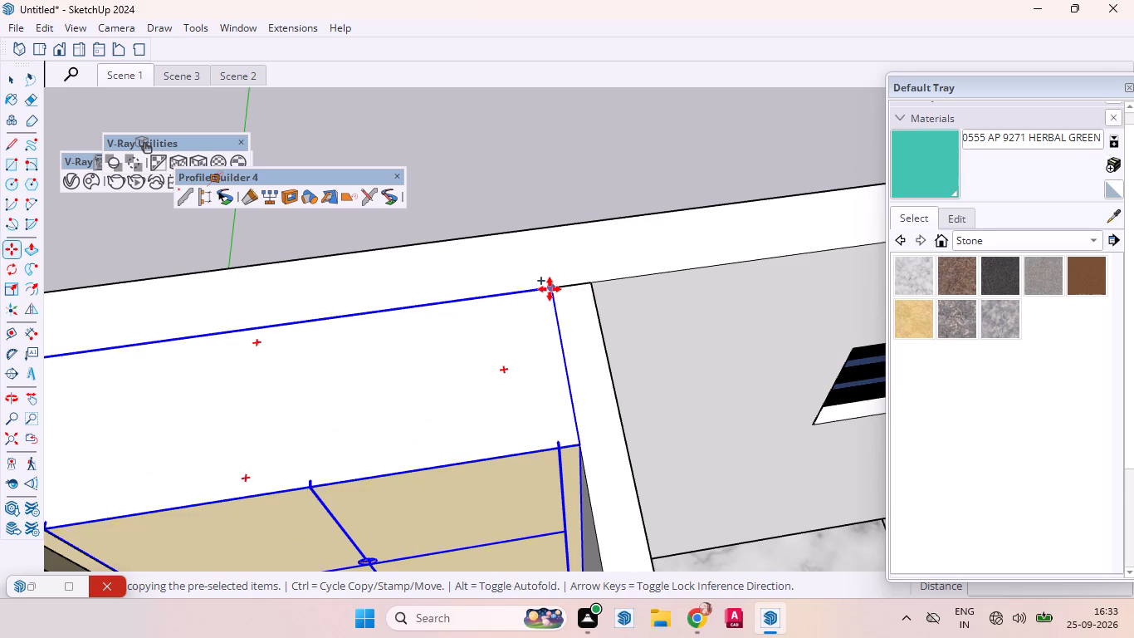
pyautogui.click(550, 289)
pyautogui.scroll(-13, 553, 287)
pyautogui.scroll(1, 583, 291)
pyautogui.scroll(-6, 582, 291)
pyautogui.scroll(1, 572, 292)
pyautogui.scroll(-2, 556, 292)
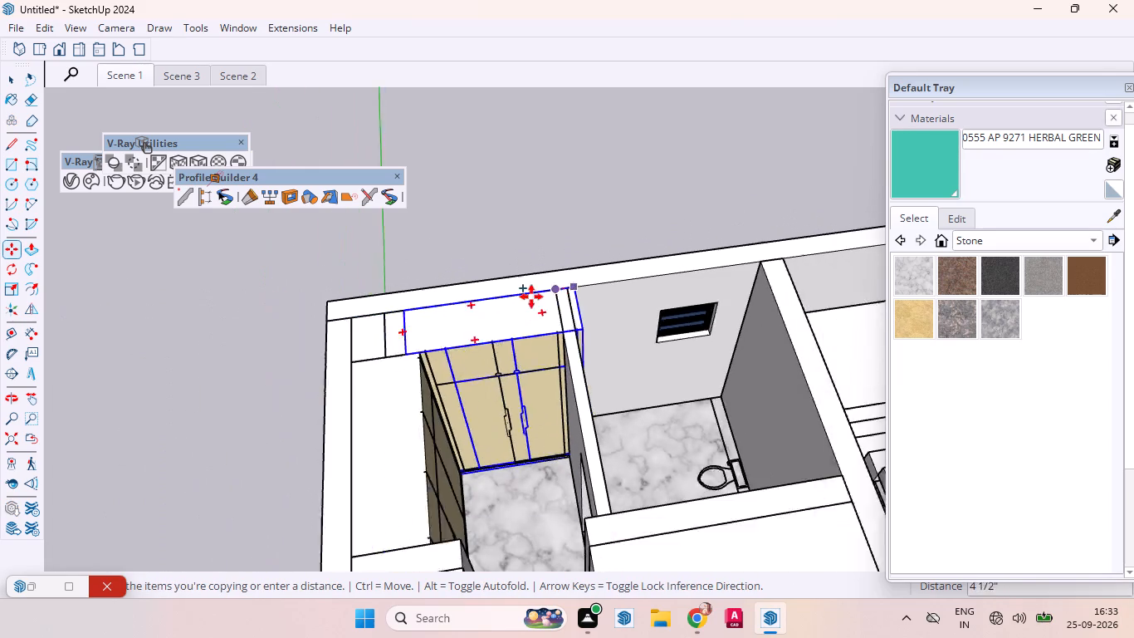
pyautogui.scroll(-3, 531, 297)
pyautogui.scroll(1, 589, 294)
pyautogui.scroll(-2, 590, 295)
pyautogui.scroll(4, 555, 287)
pyautogui.scroll(-20, 550, 287)
pyautogui.scroll(-3, 550, 287)
pyautogui.scroll(2, 307, 298)
pyautogui.scroll(-1, 319, 293)
pyautogui.scroll(5, 716, 276)
pyautogui.scroll(-1, 716, 276)
pyautogui.scroll(12, 705, 267)
pyautogui.scroll(-2, 690, 263)
pyautogui.scroll(1, 690, 263)
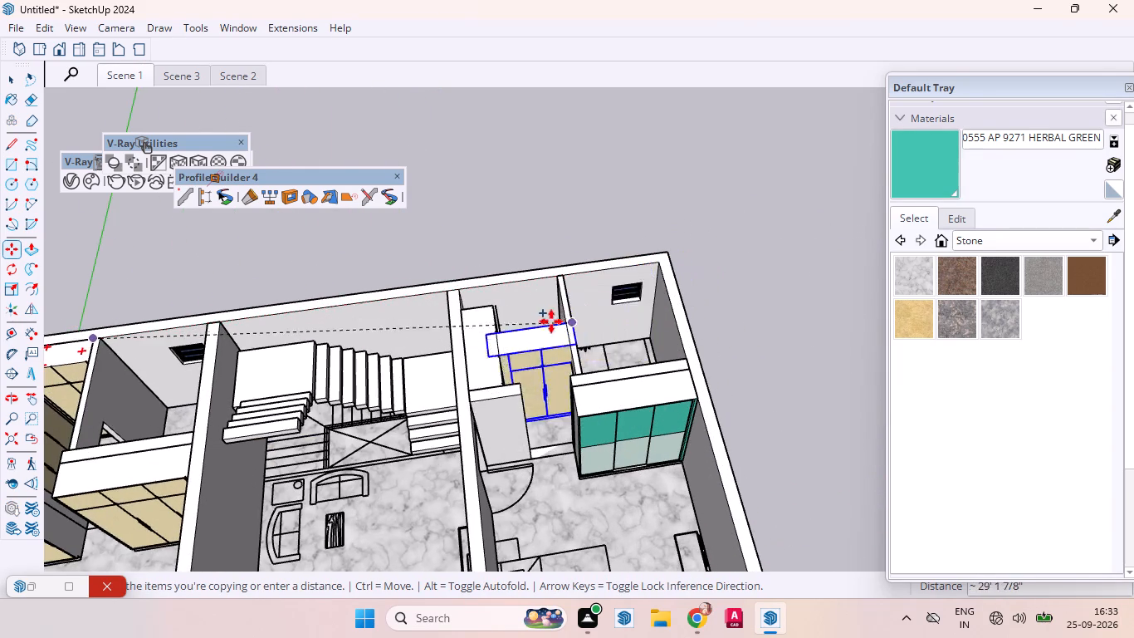
pyautogui.scroll(10, 546, 321)
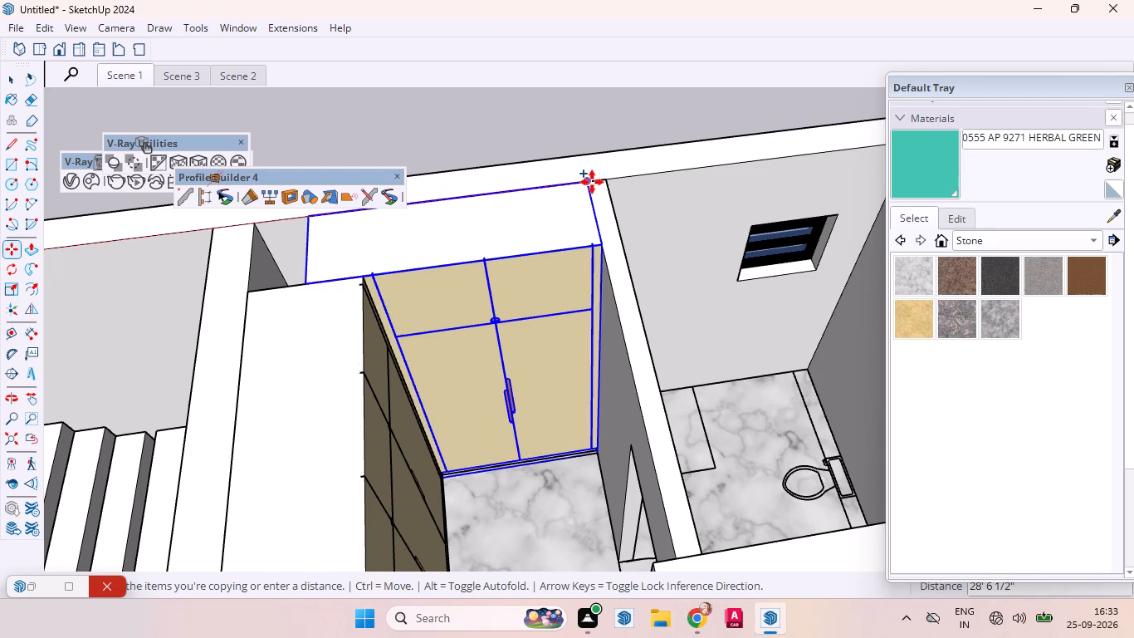
pyautogui.click(585, 182)
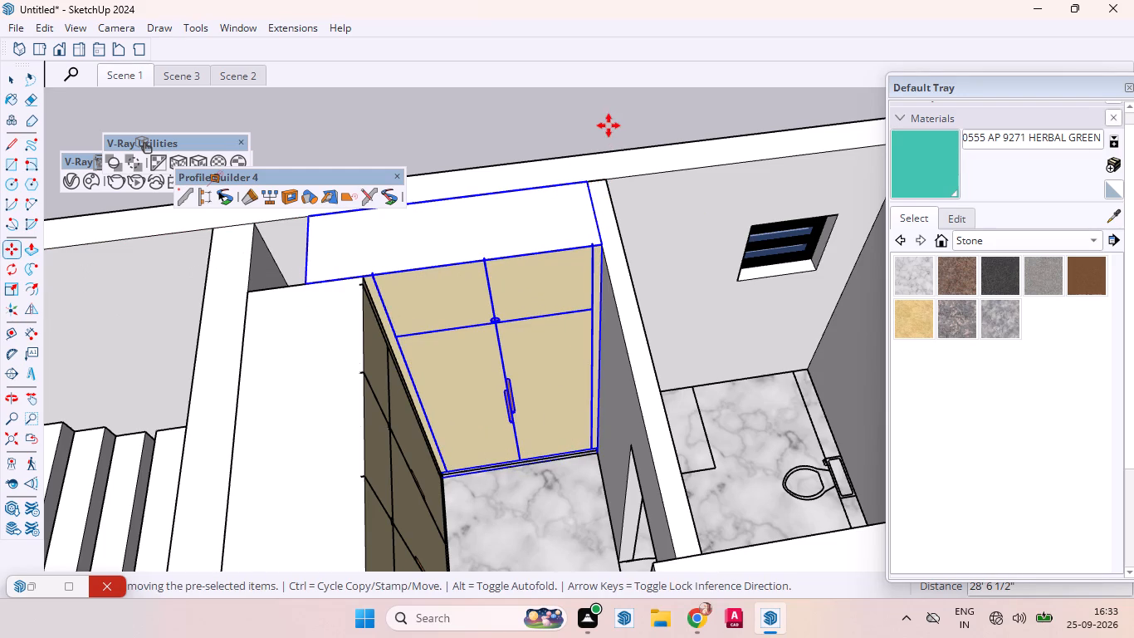
pyautogui.press('space')
pyautogui.click(603, 125)
# Examine how the two copied wardrobes fit into the second dressing area and the rest of the house.
pyautogui.scroll(2, 391, 306)
pyautogui.scroll(-2, 391, 307)
pyautogui.moveTo(389, 309); pyautogui.dragTo(330, 197, button='middle')
pyautogui.scroll(-5, 393, 297)
pyautogui.moveTo(404, 331); pyautogui.dragTo(348, 474, button='middle')
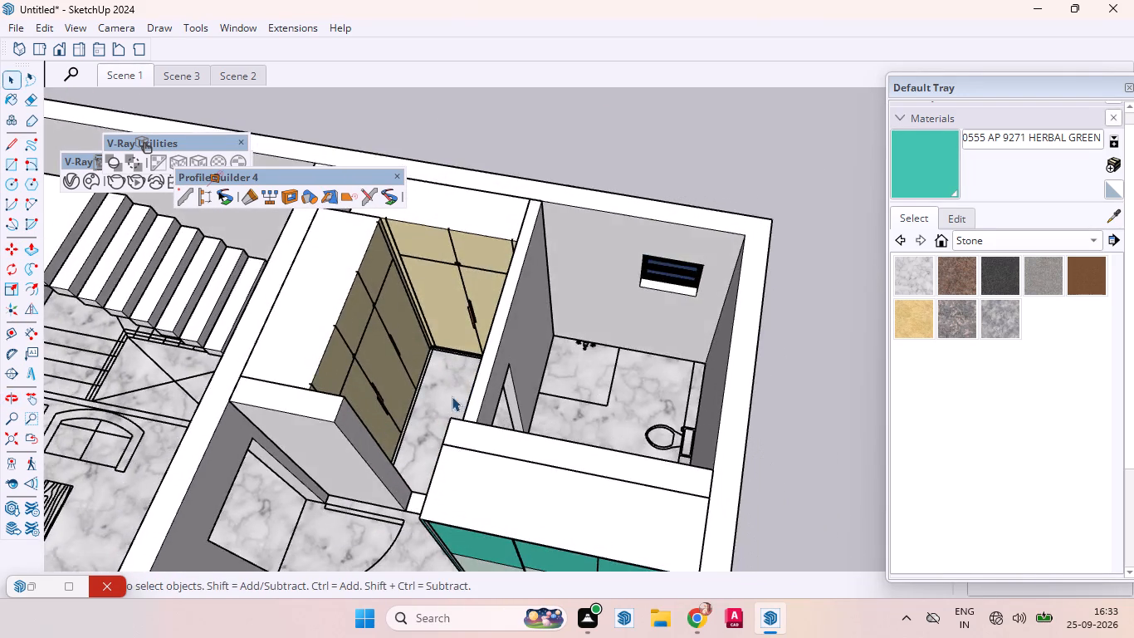
pyautogui.scroll(-5, 467, 395)
pyautogui.scroll(-8, 591, 381)
pyautogui.scroll(4, 494, 321)
pyautogui.moveTo(605, 344); pyautogui.dragTo(688, 298, button='middle')
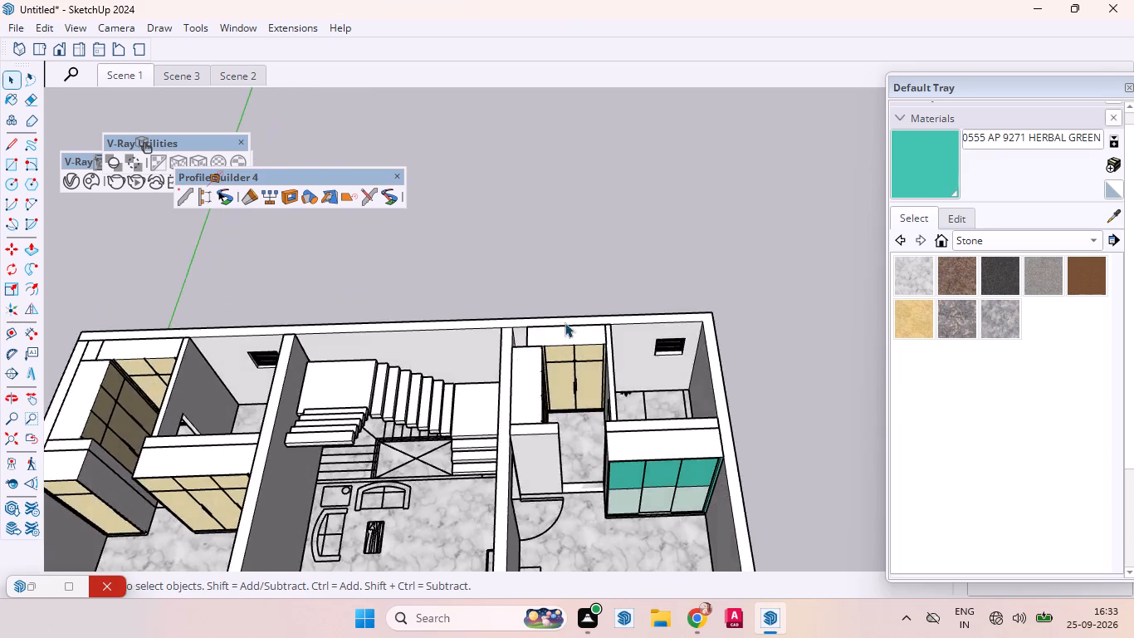
# Draw a rectangle, about 1' 7 9/16" on one side, closing the corner gap at the top between the two copied wardrobes and the walls.
pyautogui.scroll(4, 513, 344)
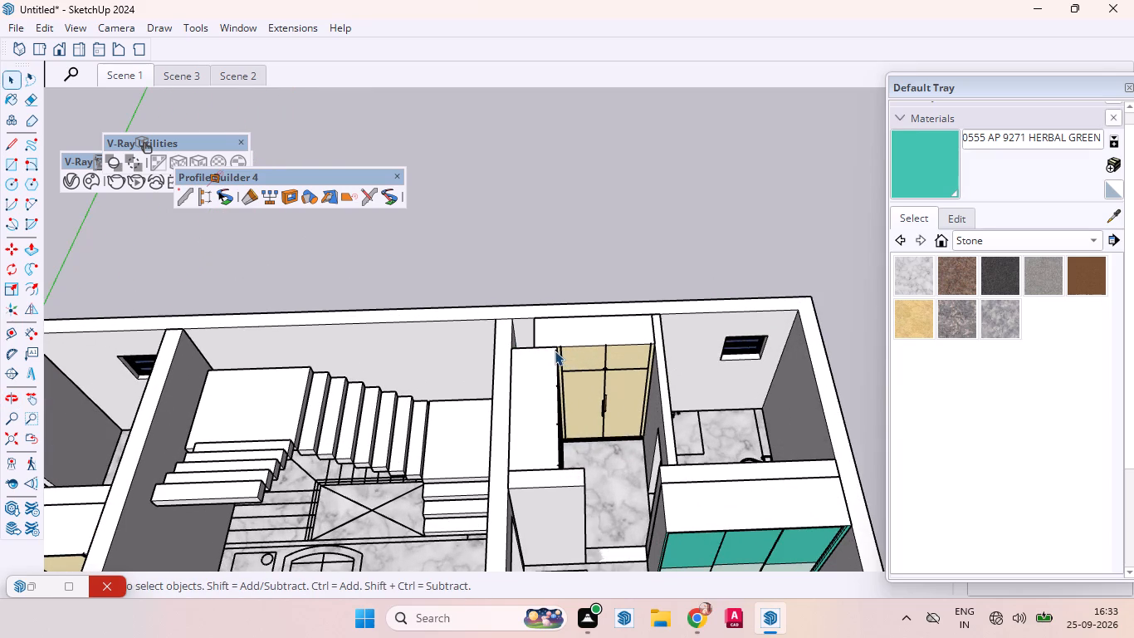
pyautogui.press('r')
pyautogui.scroll(10, 559, 340)
pyautogui.scroll(-1, 511, 312)
pyautogui.scroll(8, 511, 312)
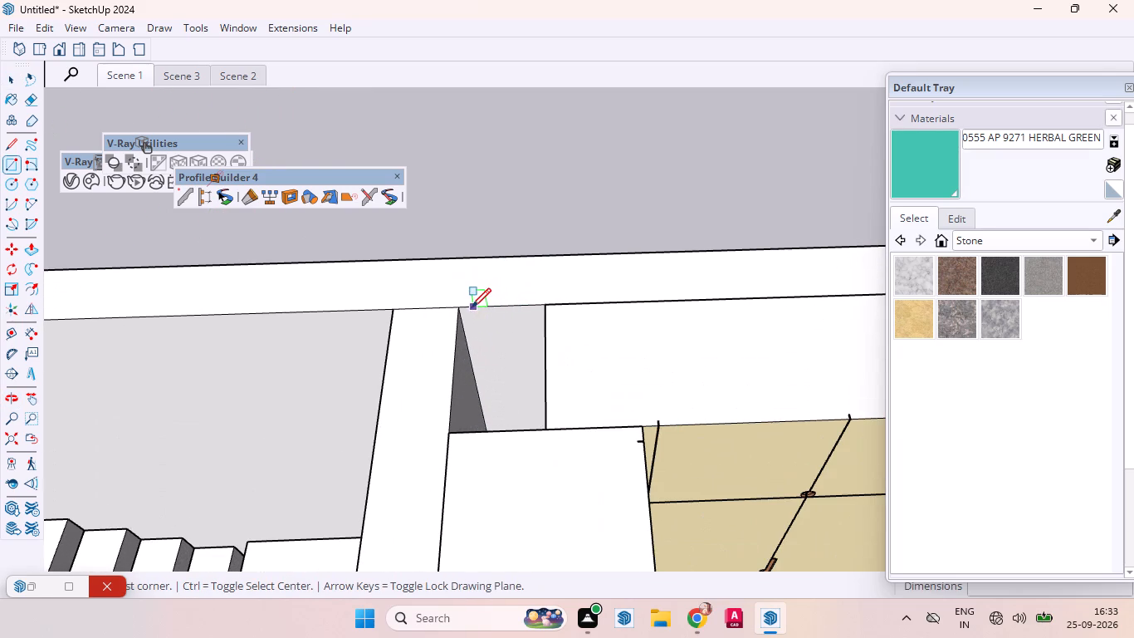
pyautogui.click(461, 307)
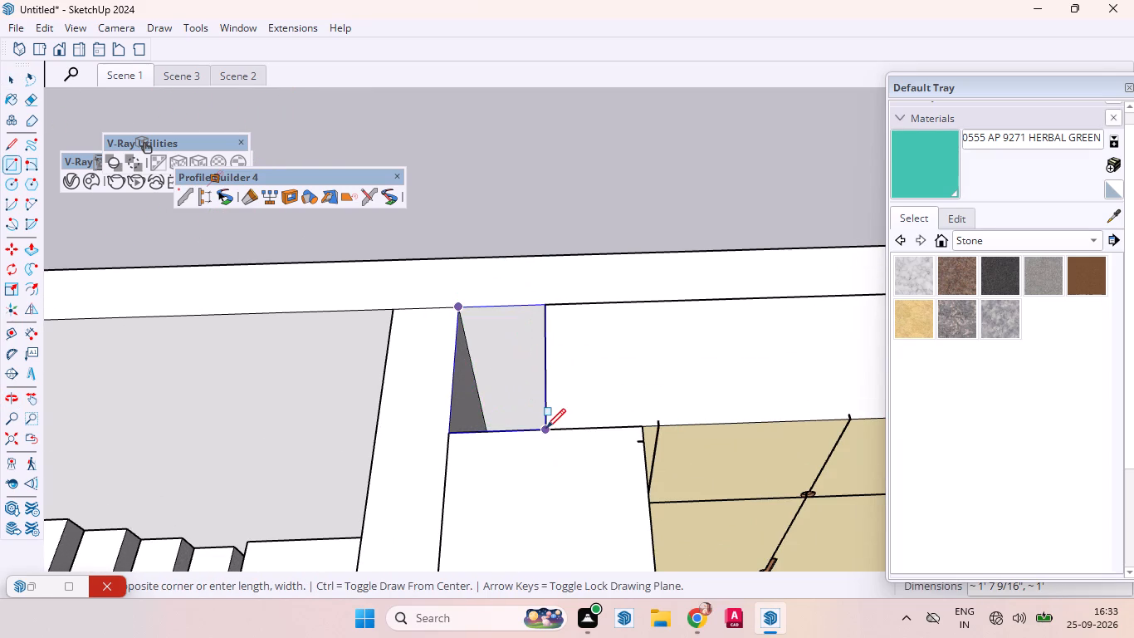
pyautogui.click(546, 428)
pyautogui.press('space')
pyautogui.click(569, 219)
# Open the copied two-door wardrobe's group and paint both upper doors with the 0555 AP 9271 HERBAL GREEN material.
pyautogui.moveTo(574, 273); pyautogui.dragTo(375, 193, button='middle')
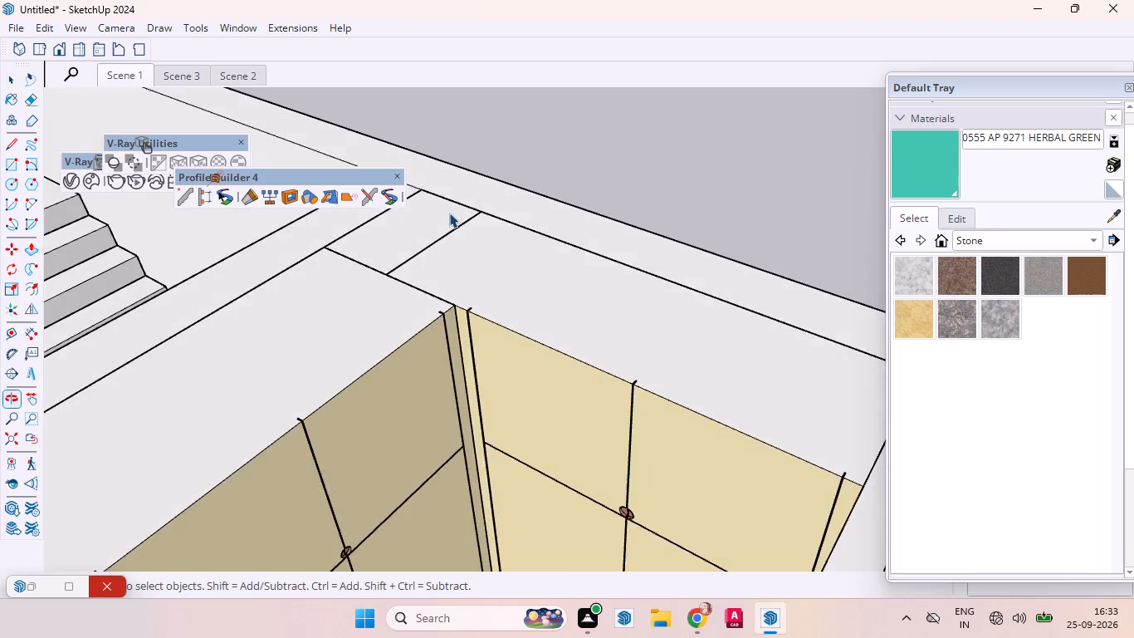
pyautogui.scroll(-5, 527, 208)
pyautogui.scroll(5, 646, 122)
pyautogui.scroll(-4, 650, 122)
pyautogui.click(946, 174)
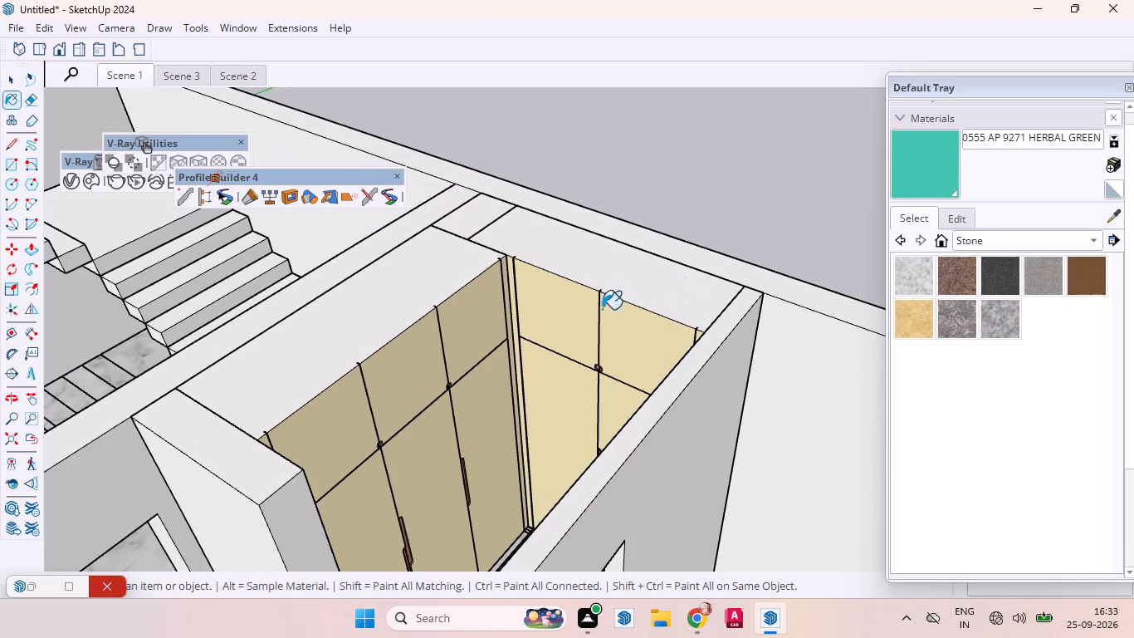
pyautogui.scroll(4, 565, 314)
pyautogui.scroll(-2, 495, 323)
pyautogui.scroll(3, 495, 323)
pyautogui.press('space')
pyautogui.scroll(-2, 747, 100)
pyautogui.scroll(1, 749, 100)
pyautogui.scroll(-4, 750, 100)
pyautogui.scroll(2, 751, 100)
pyautogui.scroll(-4, 753, 100)
pyautogui.scroll(3, 743, 186)
pyautogui.moveTo(707, 193); pyautogui.dragTo(765, 209, button='middle')
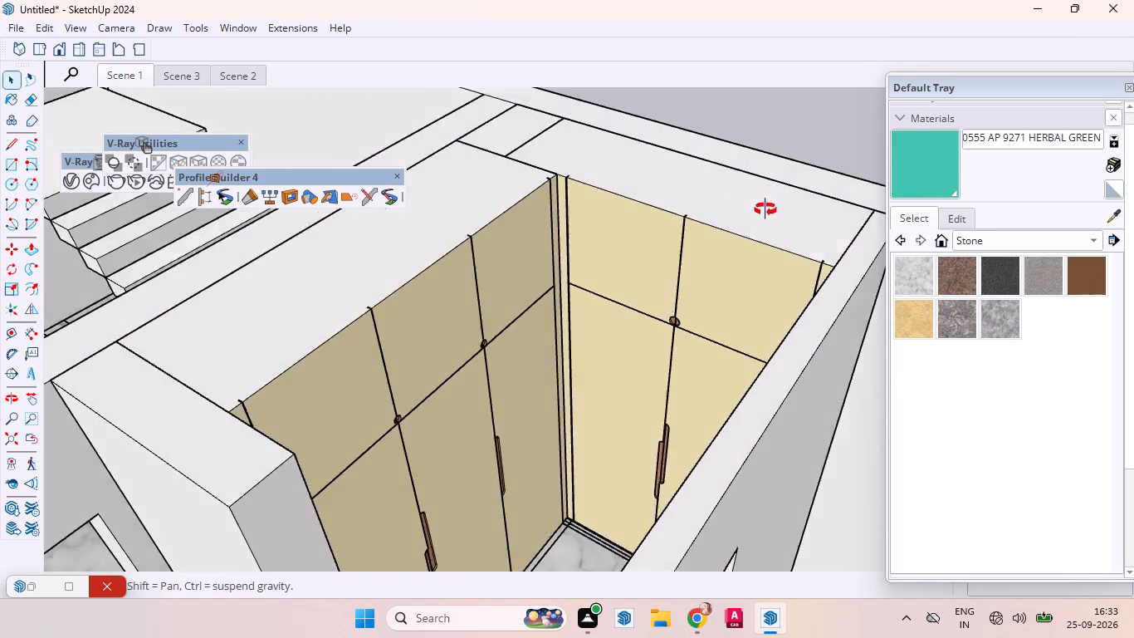
pyautogui.moveTo(765, 209); pyautogui.dragTo(776, 204, button='middle')
pyautogui.scroll(1, 673, 265)
pyautogui.scroll(-1, 673, 265)
pyautogui.scroll(1, 673, 265)
pyautogui.scroll(-1, 673, 265)
pyautogui.scroll(1, 673, 265)
pyautogui.click(673, 257)
pyautogui.doubleClick(673, 256)
pyautogui.click(678, 272)
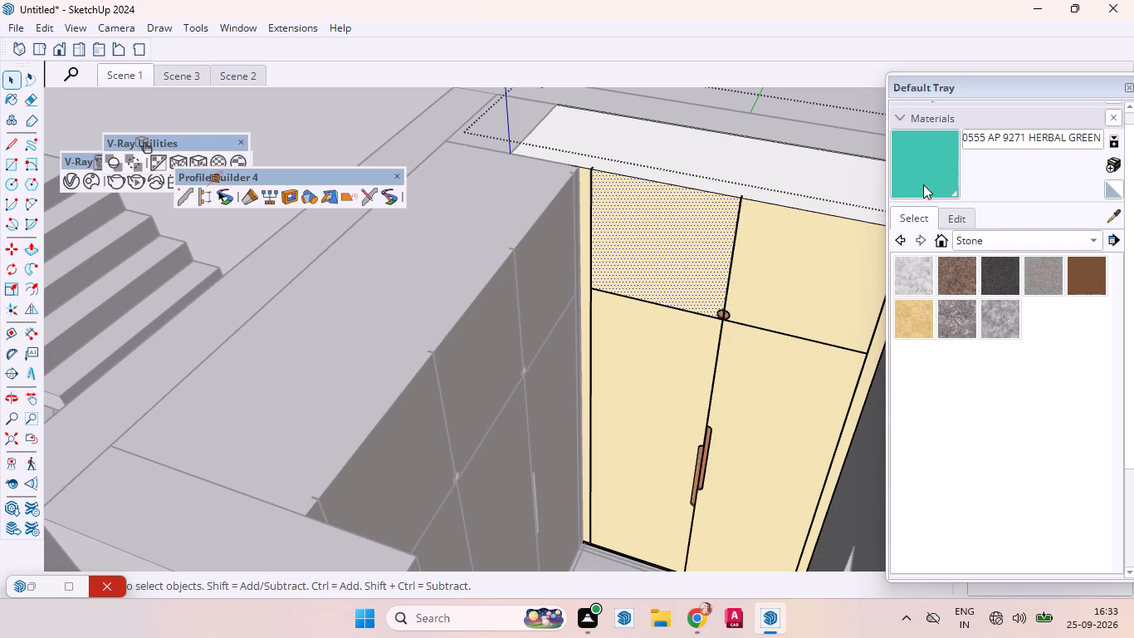
pyautogui.click(915, 159)
pyautogui.click(614, 233)
pyautogui.click(789, 260)
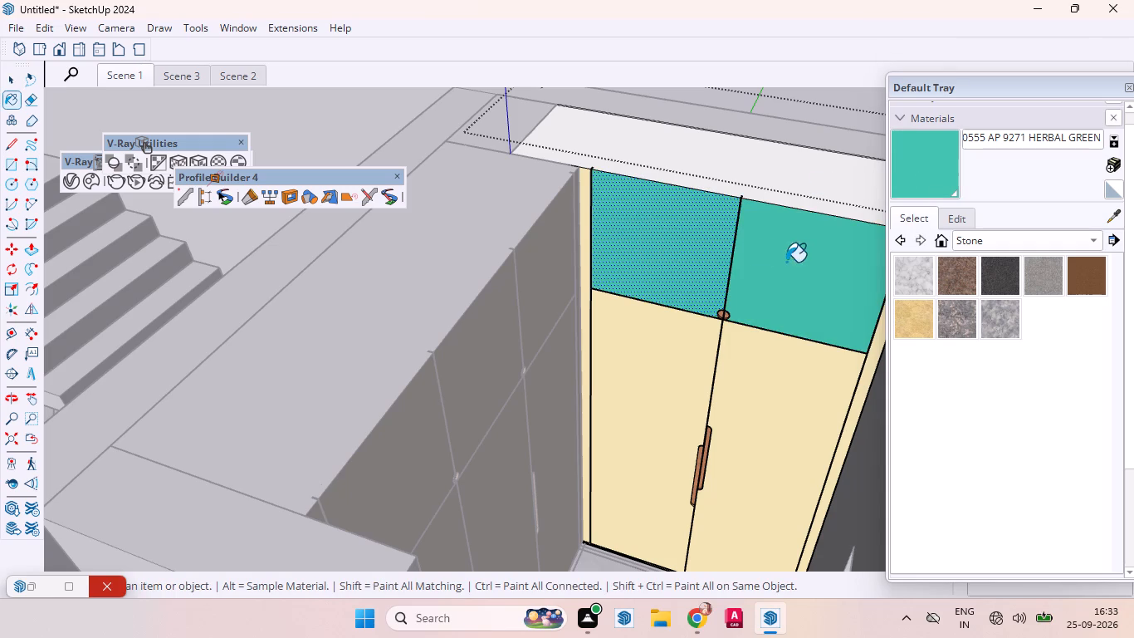
# Paint the narrow vertical trim beside the two-door wardrobe's doors with 0555 AP 9271 HERBAL GREEN and close the group.
pyautogui.scroll(5, 559, 211)
pyautogui.scroll(-1, 599, 209)
pyautogui.scroll(1, 613, 208)
pyautogui.scroll(-2, 613, 208)
pyautogui.scroll(2, 613, 208)
pyautogui.click(589, 208)
pyautogui.scroll(-8, 537, 209)
pyautogui.scroll(1, 530, 197)
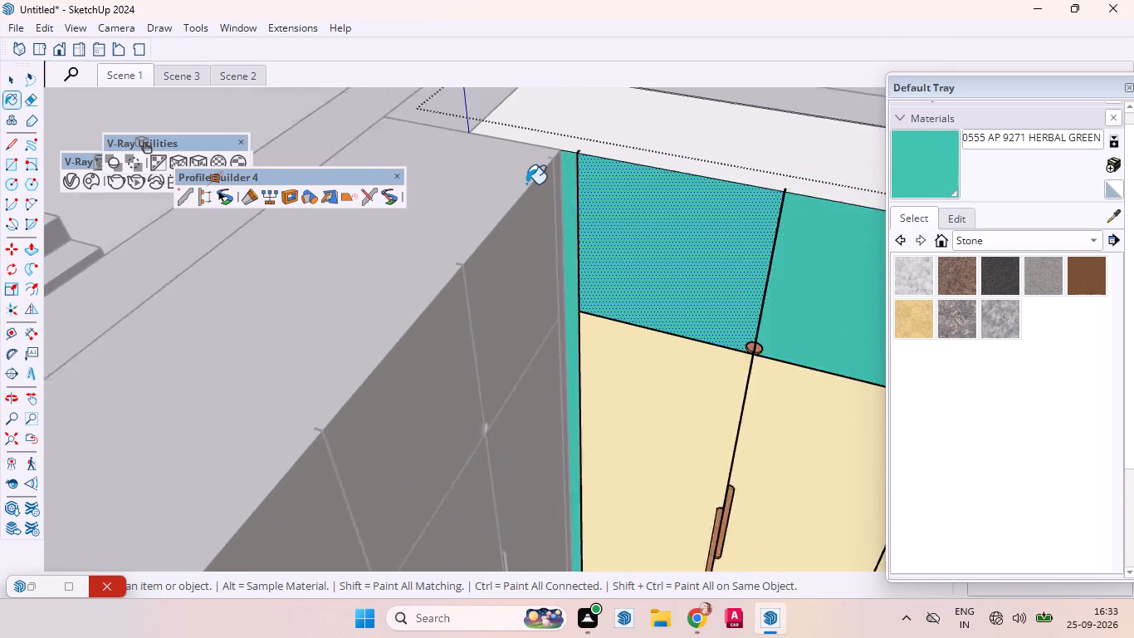
pyautogui.scroll(-4, 525, 183)
pyautogui.scroll(7, 787, 262)
pyautogui.scroll(-1, 792, 257)
pyautogui.scroll(3, 792, 257)
pyautogui.click(805, 243)
pyautogui.scroll(-2, 579, 237)
pyautogui.scroll(1, 599, 233)
pyautogui.scroll(-7, 627, 229)
pyautogui.press('space')
pyautogui.scroll(-1, 587, 277)
pyautogui.scroll(1, 587, 281)
pyautogui.scroll(-9, 587, 282)
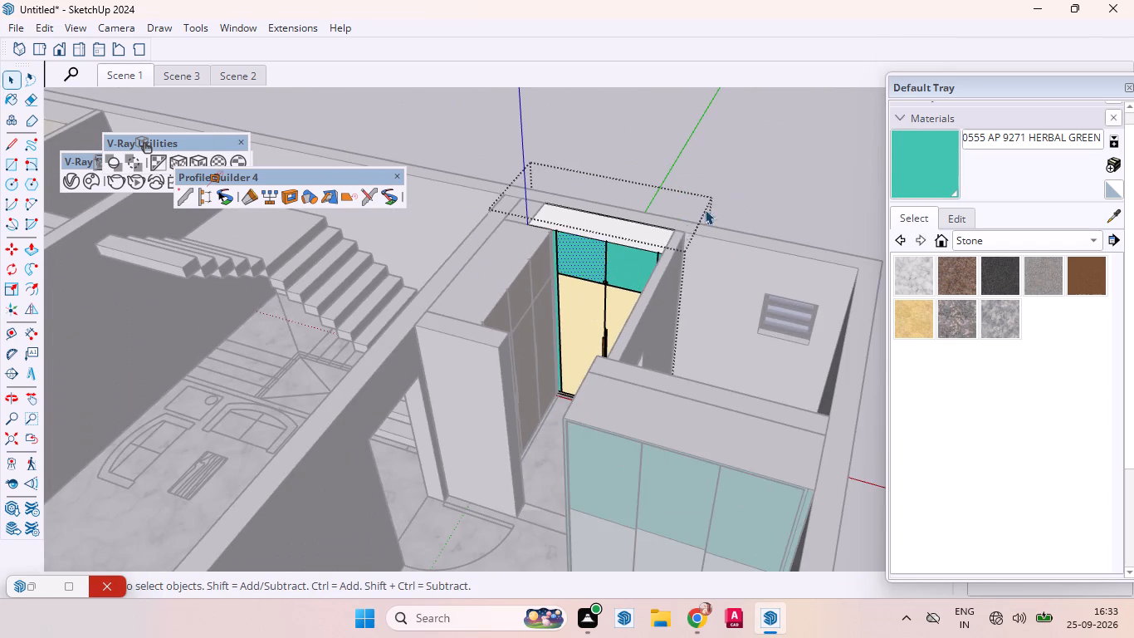
pyautogui.click(746, 154)
# Open the copied three-door wardrobe's group in the second dressing area and paint its three upper doors with 0555 AP 9271 HERBAL GREEN.
pyautogui.scroll(4, 604, 255)
pyautogui.moveTo(535, 270); pyautogui.dragTo(415, 294, button='middle')
pyautogui.scroll(3, 427, 291)
pyautogui.scroll(-1, 437, 287)
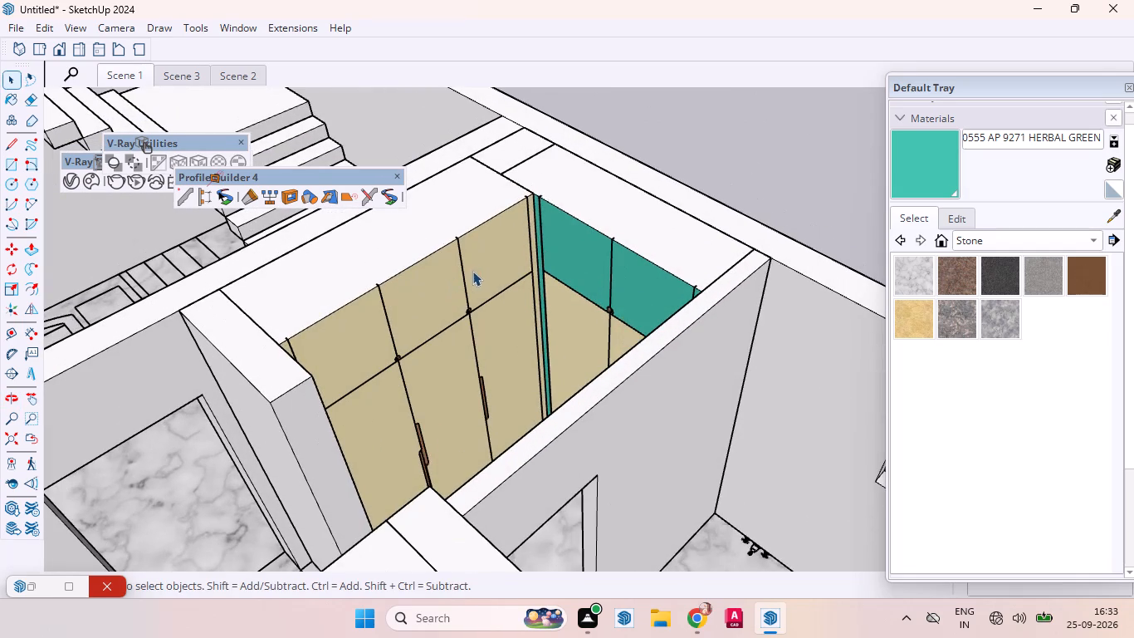
pyautogui.click(474, 269)
pyautogui.doubleClick(474, 269)
pyautogui.click(501, 255)
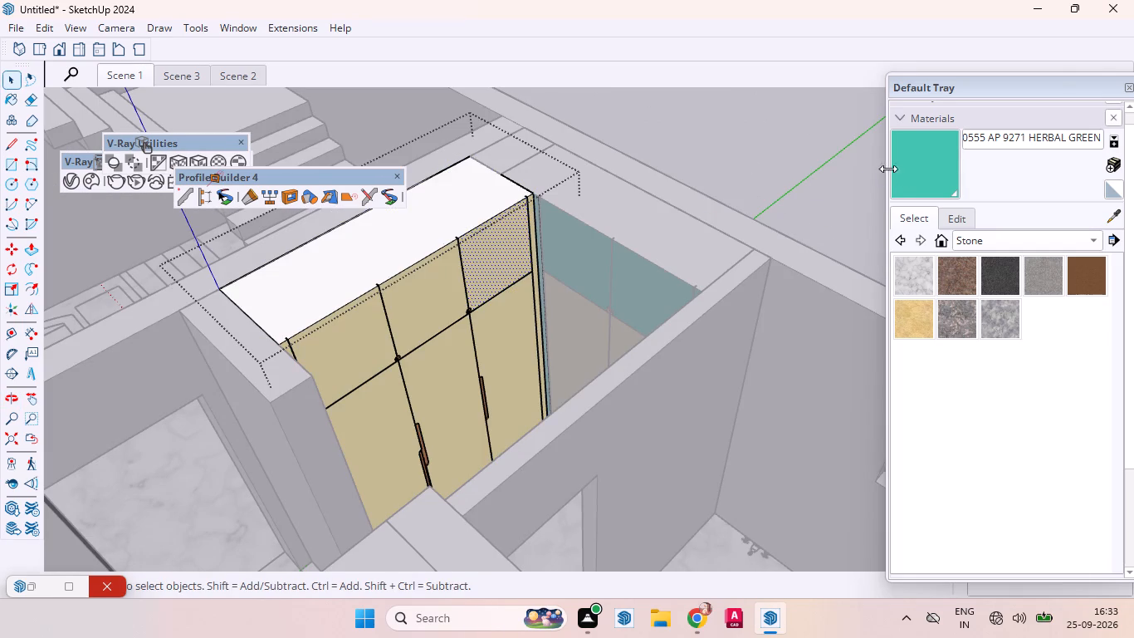
pyautogui.click(899, 168)
pyautogui.click(398, 302)
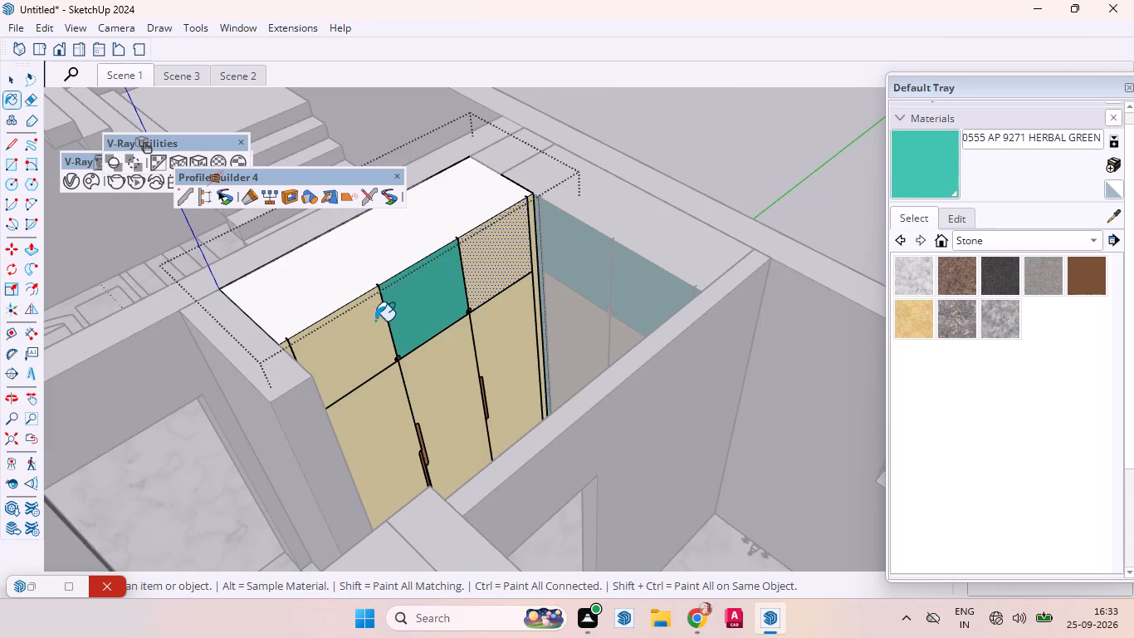
pyautogui.moveTo(369, 326); pyautogui.dragTo(376, 326)
pyautogui.click(493, 275)
# Paint the narrow vertical trims on both sides of the three-door wardrobe with 0555 AP 9271 HERBAL GREEN and close the group.
pyautogui.scroll(4, 530, 217)
pyautogui.scroll(-1, 530, 216)
pyautogui.scroll(4, 532, 211)
pyautogui.scroll(-1, 533, 209)
pyautogui.scroll(3, 533, 209)
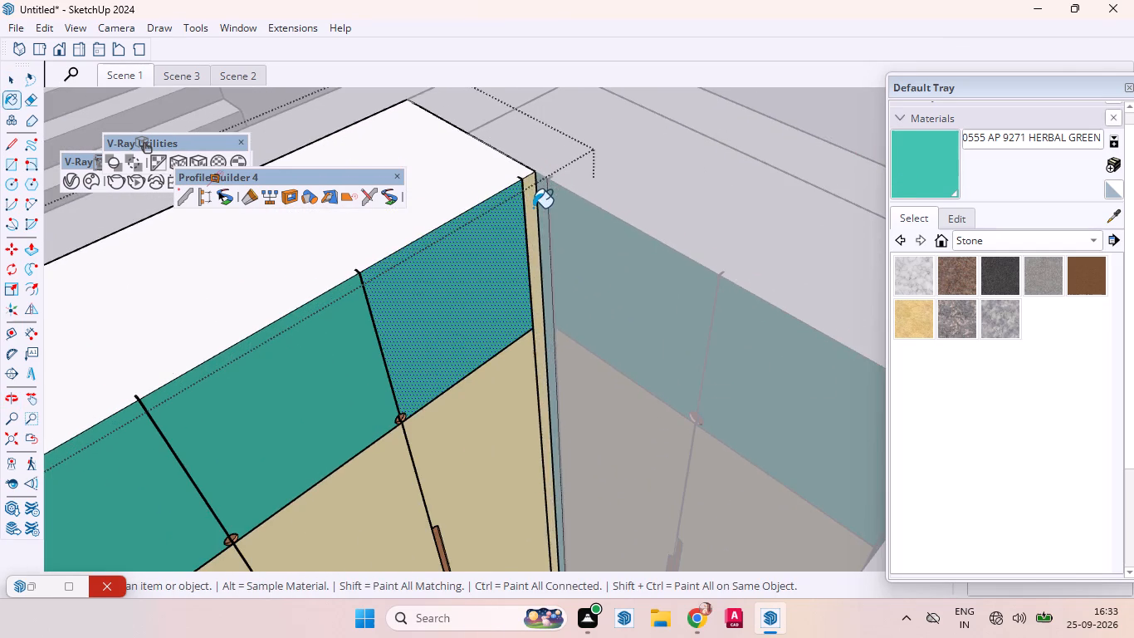
pyautogui.click(533, 208)
pyautogui.scroll(8, 532, 246)
pyautogui.scroll(-3, 532, 246)
pyautogui.moveTo(528, 268); pyautogui.dragTo(411, 295, button='middle')
pyautogui.scroll(-1, 615, 261)
pyautogui.scroll(1, 619, 259)
pyautogui.scroll(-7, 630, 253)
pyautogui.scroll(2, 659, 235)
pyautogui.scroll(-4, 659, 235)
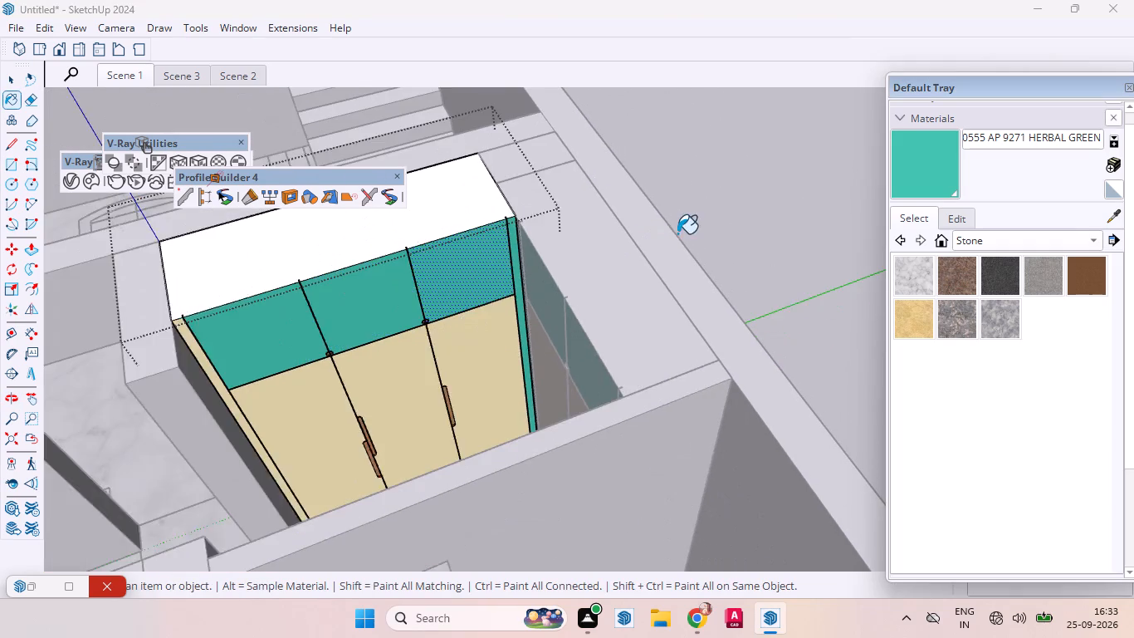
pyautogui.scroll(4, 245, 335)
pyautogui.scroll(-2, 272, 324)
pyautogui.scroll(2, 272, 324)
pyautogui.scroll(-4, 244, 318)
pyautogui.scroll(5, 244, 318)
pyautogui.scroll(-1, 231, 328)
pyautogui.scroll(1, 230, 328)
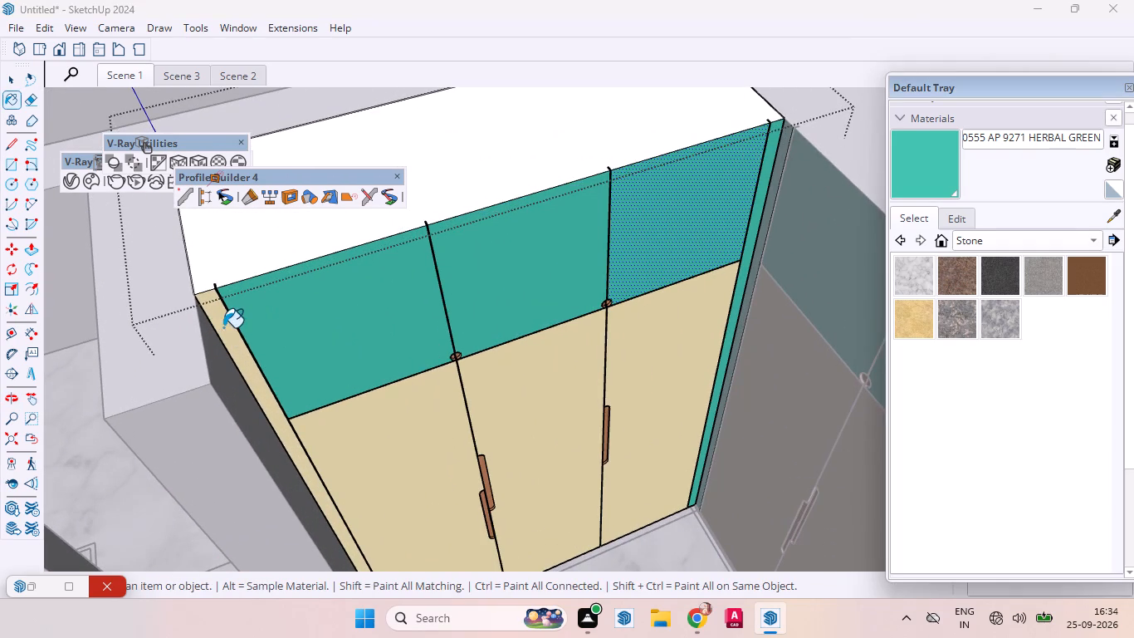
pyautogui.click(223, 326)
pyautogui.moveTo(281, 345); pyautogui.dragTo(457, 314, button='middle')
pyautogui.scroll(-8, 442, 312)
pyautogui.scroll(2, 449, 264)
pyautogui.scroll(-14, 449, 264)
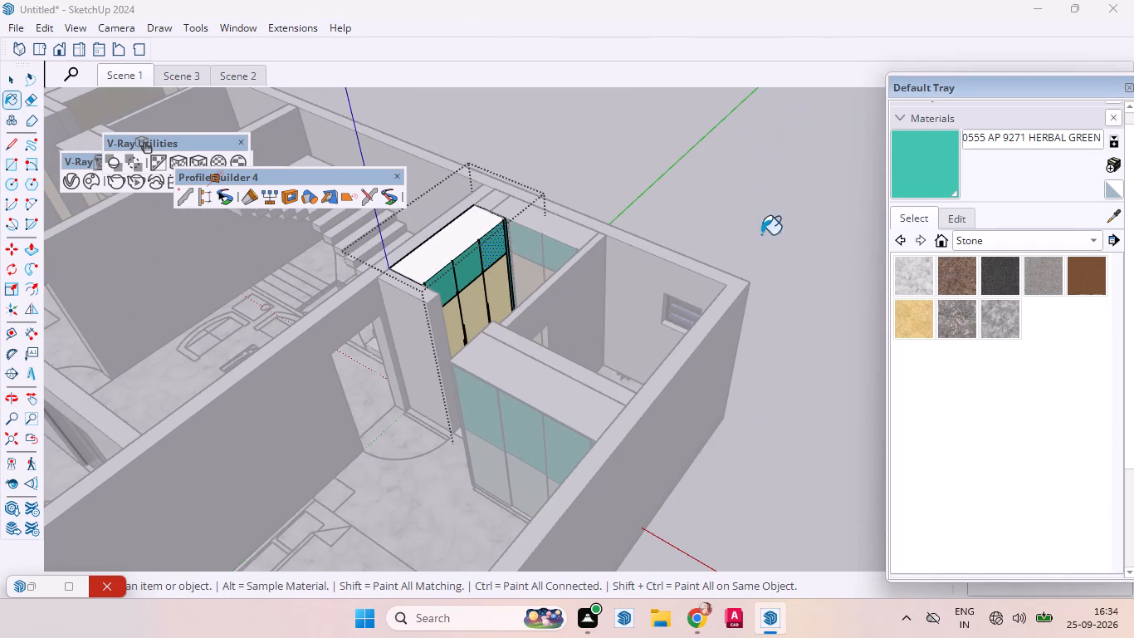
pyautogui.press('space')
pyautogui.click(726, 216)
# Examine the green-painted wardrobes in the second dressing area alongside the bedroom's three-panel wardrobe.
pyautogui.scroll(5, 418, 287)
pyautogui.moveTo(433, 312); pyautogui.dragTo(624, 233, button='middle')
pyautogui.scroll(2, 619, 244)
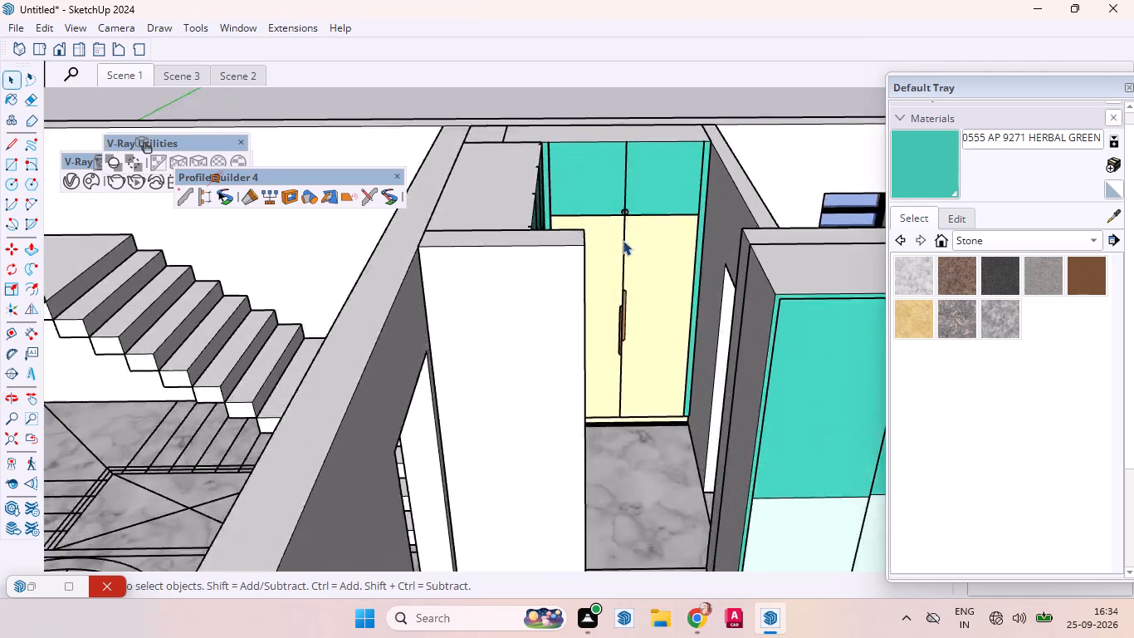
pyautogui.scroll(3, 623, 240)
pyautogui.moveTo(633, 251); pyautogui.dragTo(555, 225, button='middle')
pyautogui.scroll(6, 578, 245)
pyautogui.scroll(-2, 585, 238)
pyautogui.scroll(1, 593, 229)
pyautogui.scroll(-16, 623, 189)
pyautogui.scroll(1, 606, 174)
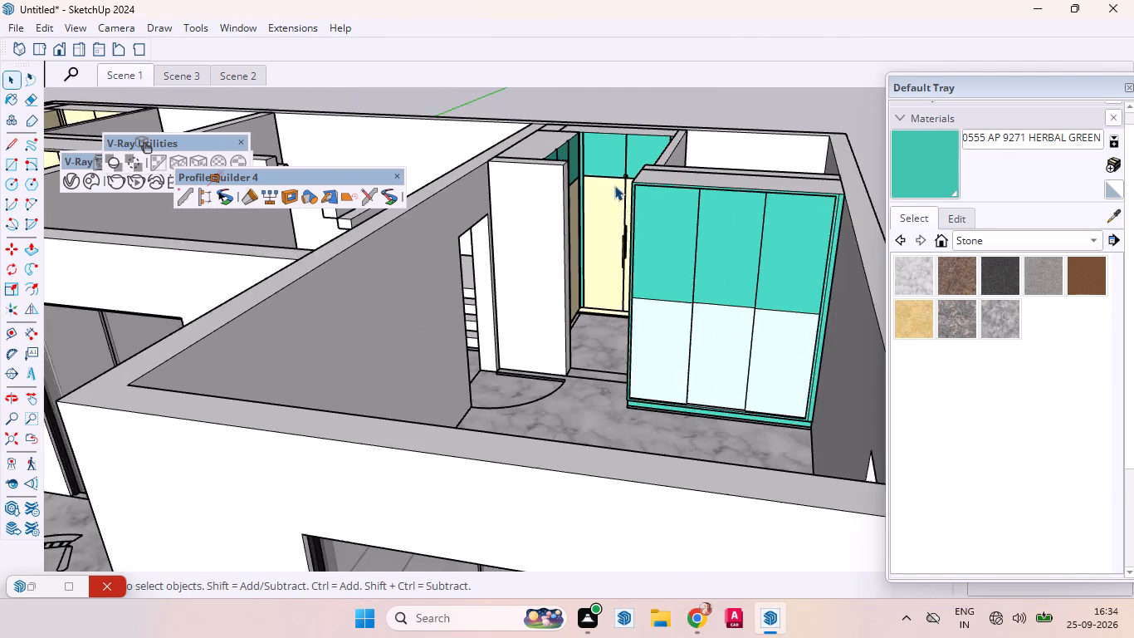
pyautogui.scroll(5, 640, 278)
pyautogui.moveTo(596, 222); pyautogui.dragTo(633, 276, button='middle')
pyautogui.scroll(-10, 550, 253)
pyautogui.scroll(1, 589, 319)
pyautogui.scroll(-2, 590, 318)
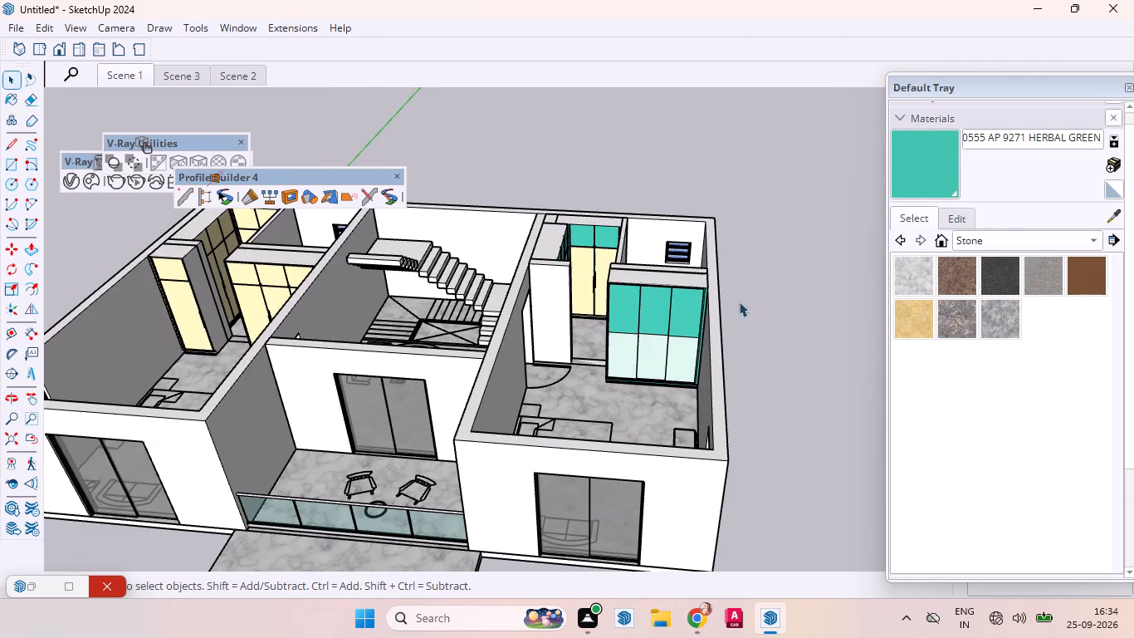
# Sample 0899 AP 7833 SUNKISSED and paint the three lower panels of the second bedroom's three-panel wardrobe, closing its group.
pyautogui.click(1116, 210)
pyautogui.scroll(6, 551, 275)
pyautogui.scroll(-1, 558, 269)
pyautogui.scroll(11, 559, 269)
pyautogui.click(642, 248)
pyautogui.scroll(-10, 550, 209)
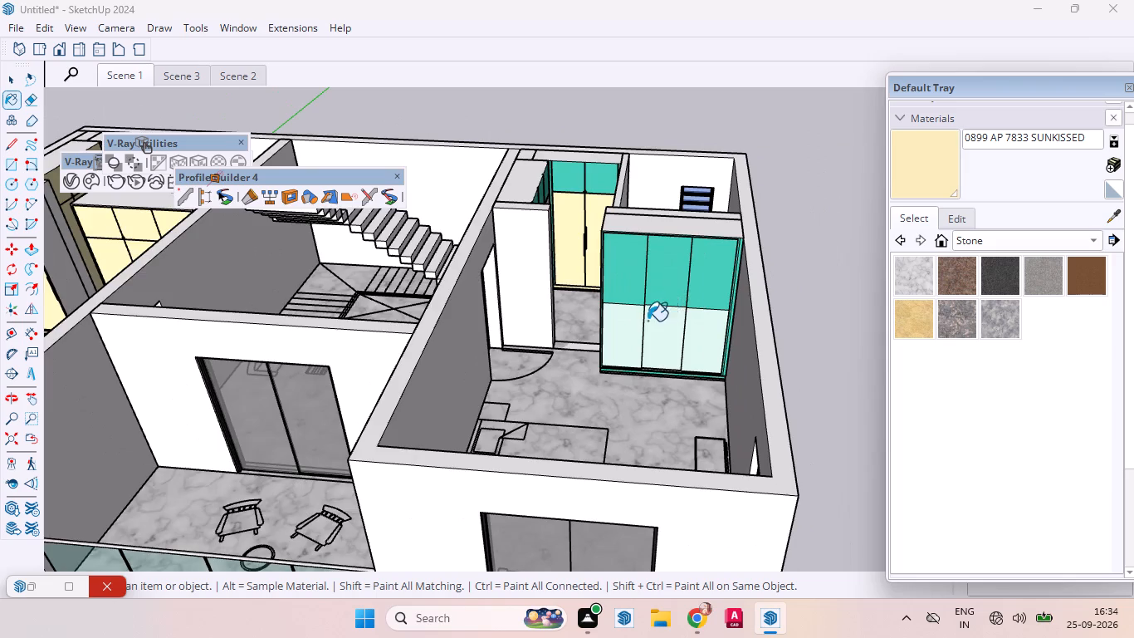
pyautogui.scroll(9, 648, 321)
pyautogui.press('space')
pyautogui.tripleClick(595, 321)
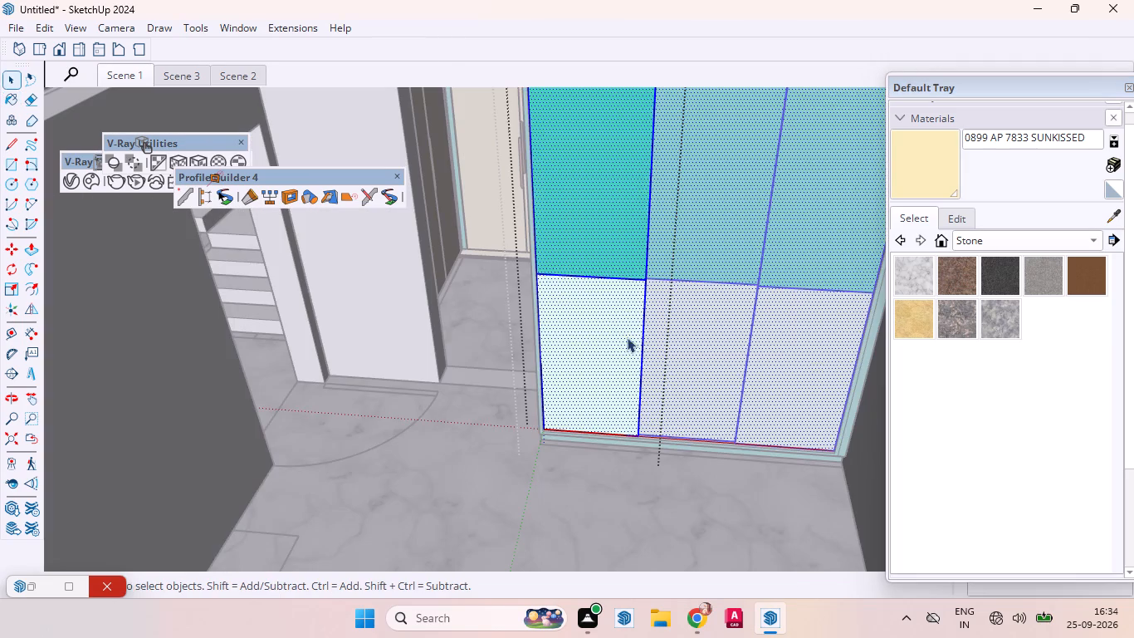
pyautogui.click(627, 337)
pyautogui.click(926, 162)
pyautogui.click(609, 323)
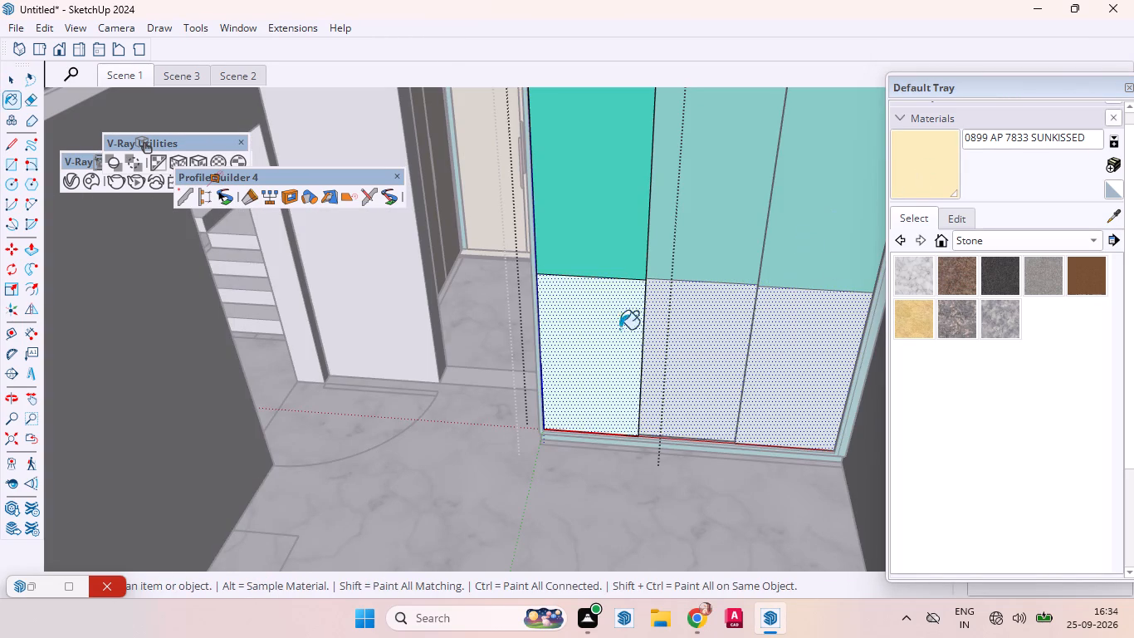
pyautogui.click(709, 341)
pyautogui.scroll(-6, 638, 334)
pyautogui.scroll(1, 645, 342)
pyautogui.scroll(-3, 635, 351)
pyautogui.scroll(1, 635, 352)
pyautogui.scroll(-3, 635, 352)
pyautogui.scroll(1, 628, 345)
pyautogui.scroll(-2, 628, 345)
pyautogui.scroll(3, 628, 345)
pyautogui.scroll(-2, 628, 345)
pyautogui.press('space')
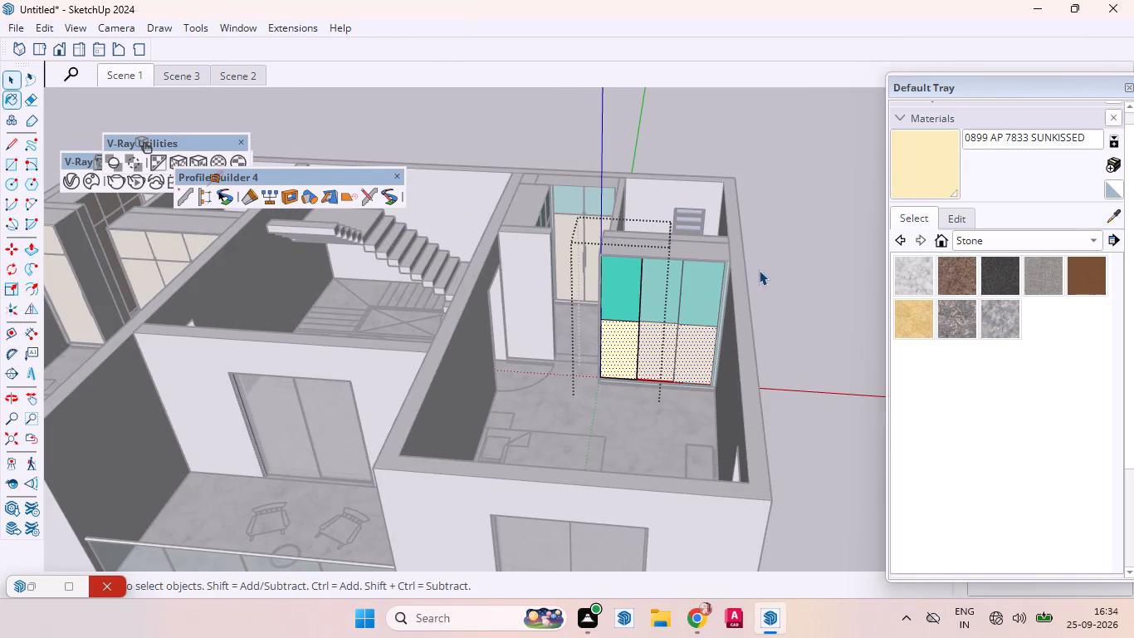
pyautogui.click(767, 270)
# Examine the whole house from several sides, comparing the wardrobe finishes in the two bedrooms and dressing areas.
pyautogui.scroll(6, 547, 304)
pyautogui.moveTo(576, 301); pyautogui.dragTo(682, 326, button='middle')
pyautogui.scroll(1, 685, 310)
pyautogui.scroll(-14, 550, 270)
pyautogui.scroll(4, 686, 269)
pyautogui.moveTo(671, 279); pyautogui.dragTo(533, 264, button='middle')
pyautogui.scroll(-9, 716, 292)
pyautogui.scroll(1, 722, 287)
pyautogui.scroll(-1, 719, 288)
pyautogui.scroll(2, 719, 288)
pyautogui.scroll(-3, 719, 289)
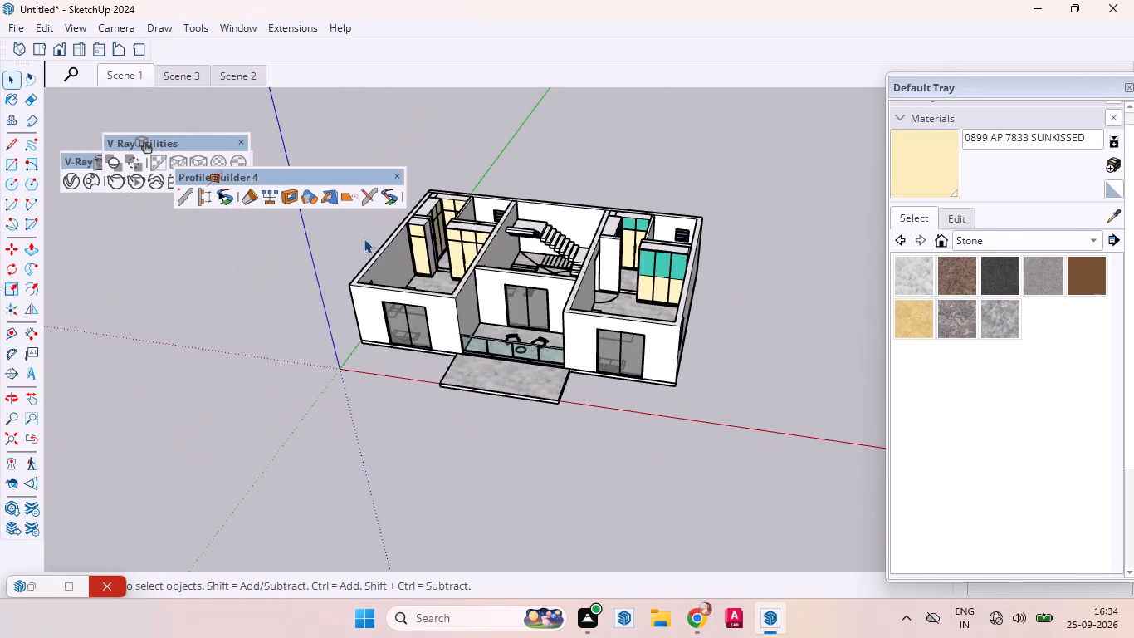
pyautogui.scroll(-12, 642, 262)
pyautogui.scroll(5, 546, 258)
pyautogui.scroll(-2, 548, 254)
pyautogui.scroll(11, 665, 279)
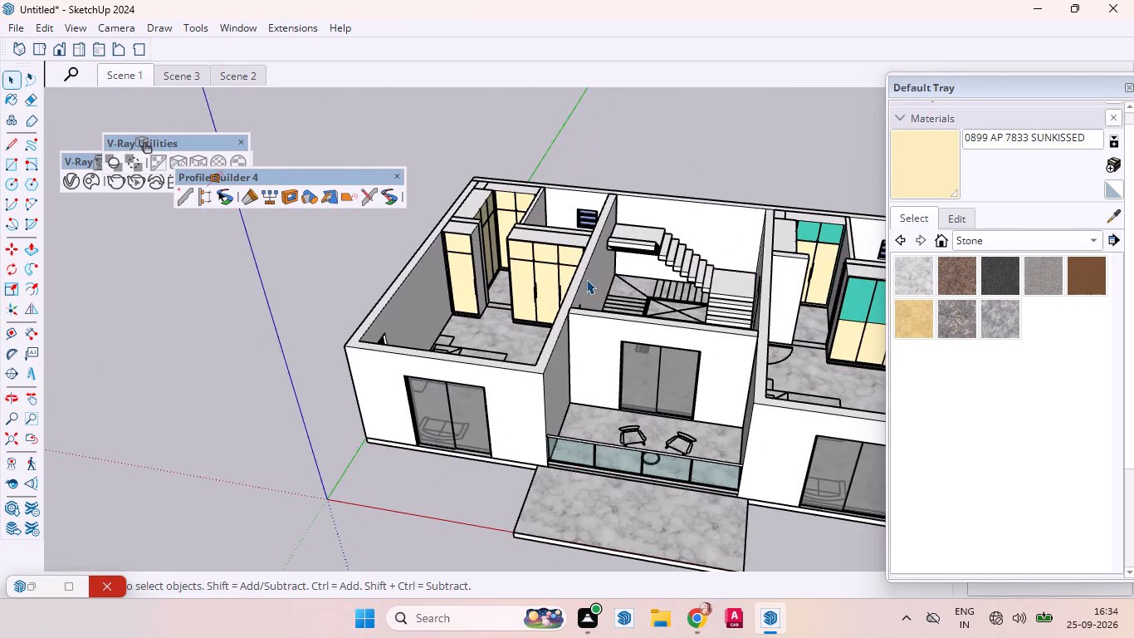
pyautogui.moveTo(586, 279); pyautogui.dragTo(613, 263, button='middle')
pyautogui.scroll(2, 496, 263)
pyautogui.scroll(-6, 496, 263)
pyautogui.scroll(1, 485, 271)
pyautogui.scroll(-2, 486, 273)
pyautogui.scroll(1, 496, 276)
pyautogui.scroll(4, 747, 274)
pyautogui.moveTo(653, 278); pyautogui.dragTo(406, 264, button='middle')
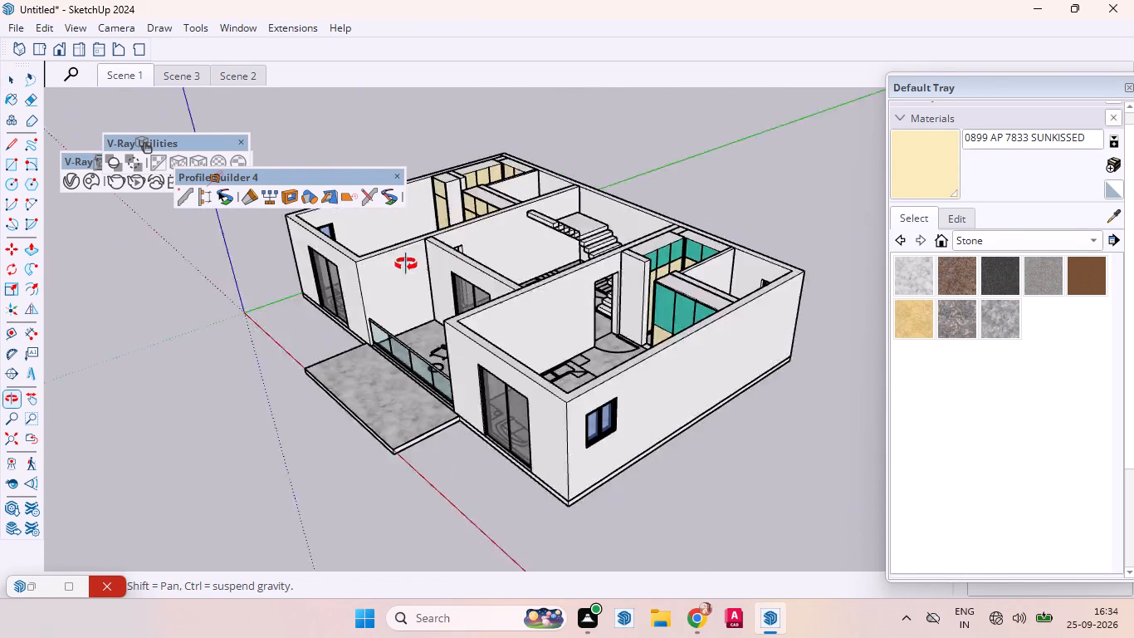
pyautogui.moveTo(406, 264); pyautogui.dragTo(880, 241, button='middle')
pyautogui.scroll(5, 703, 248)
pyautogui.scroll(-2, 708, 248)
pyautogui.scroll(2, 711, 246)
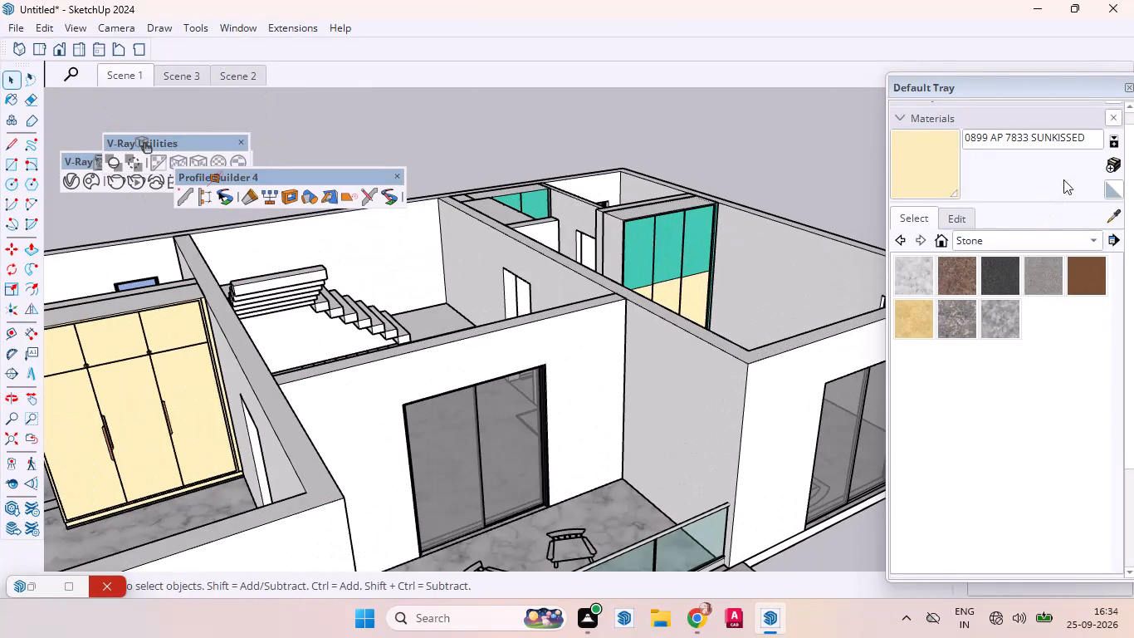
# Sample 0555 AP 9271 HERBAL GREEN from the second bedroom's wardrobe and paint the three upper doors of the first bedroom's three-door wardrobe.
pyautogui.click(1110, 213)
pyautogui.scroll(6, 726, 243)
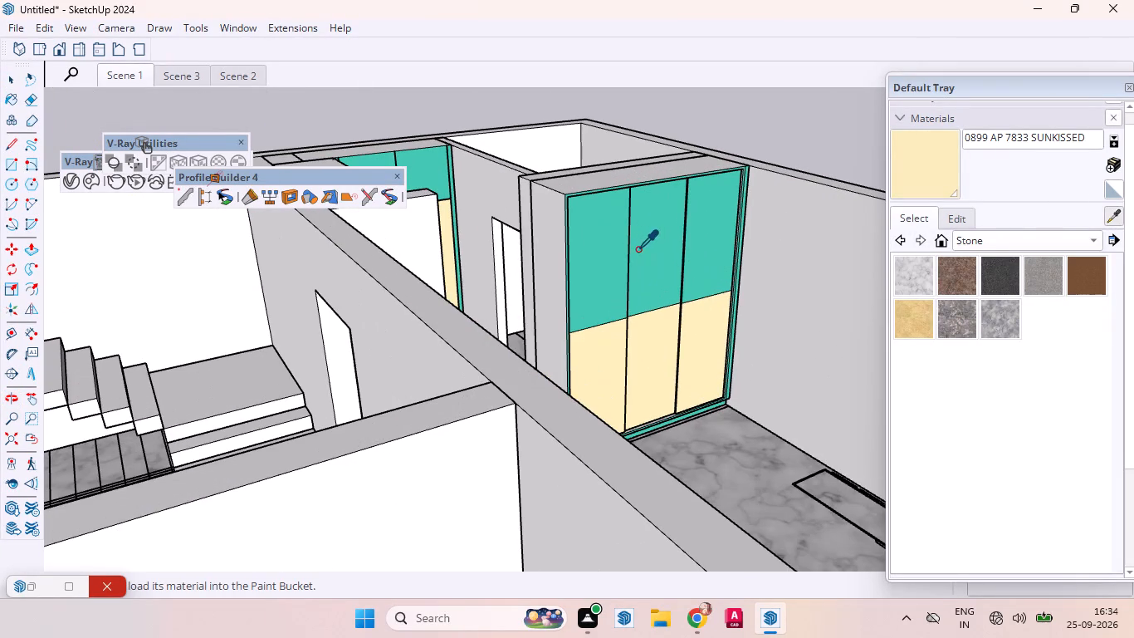
pyautogui.click(653, 245)
pyautogui.scroll(-3, 706, 188)
pyautogui.scroll(1, 741, 191)
pyautogui.scroll(-7, 745, 192)
pyautogui.scroll(1, 760, 195)
pyautogui.scroll(-3, 768, 201)
pyautogui.scroll(1, 776, 211)
pyautogui.scroll(-1, 780, 218)
pyautogui.press('space')
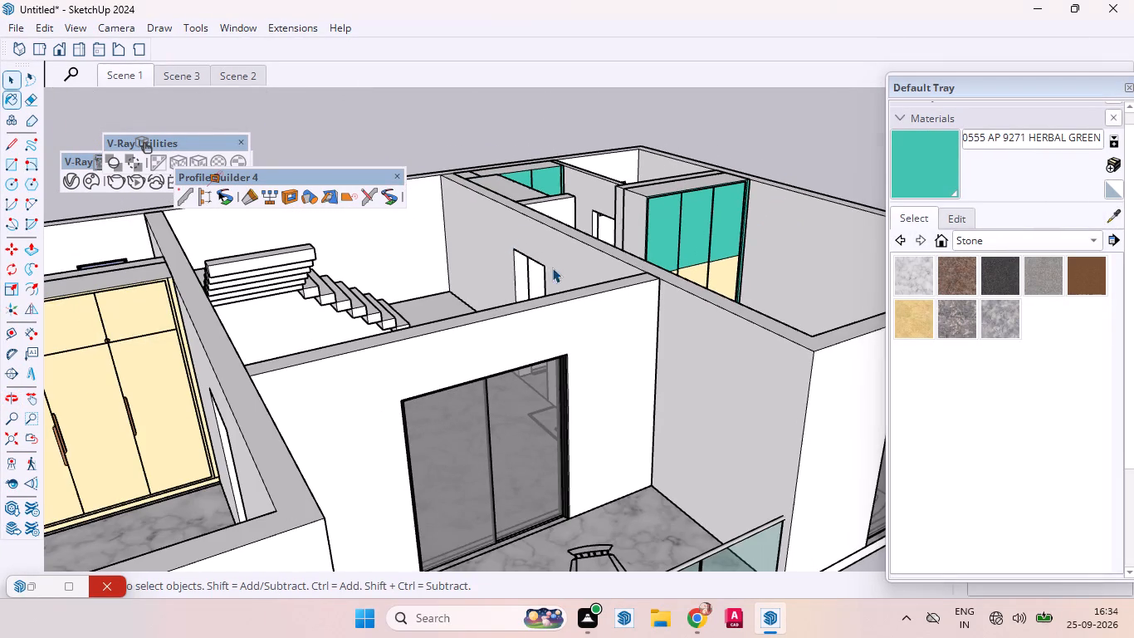
pyautogui.scroll(-1, 657, 207)
pyautogui.scroll(4, 684, 200)
pyautogui.scroll(-9, 694, 199)
pyautogui.scroll(9, 342, 229)
pyautogui.scroll(-3, 525, 258)
pyautogui.scroll(4, 527, 255)
pyautogui.tripleClick(525, 253)
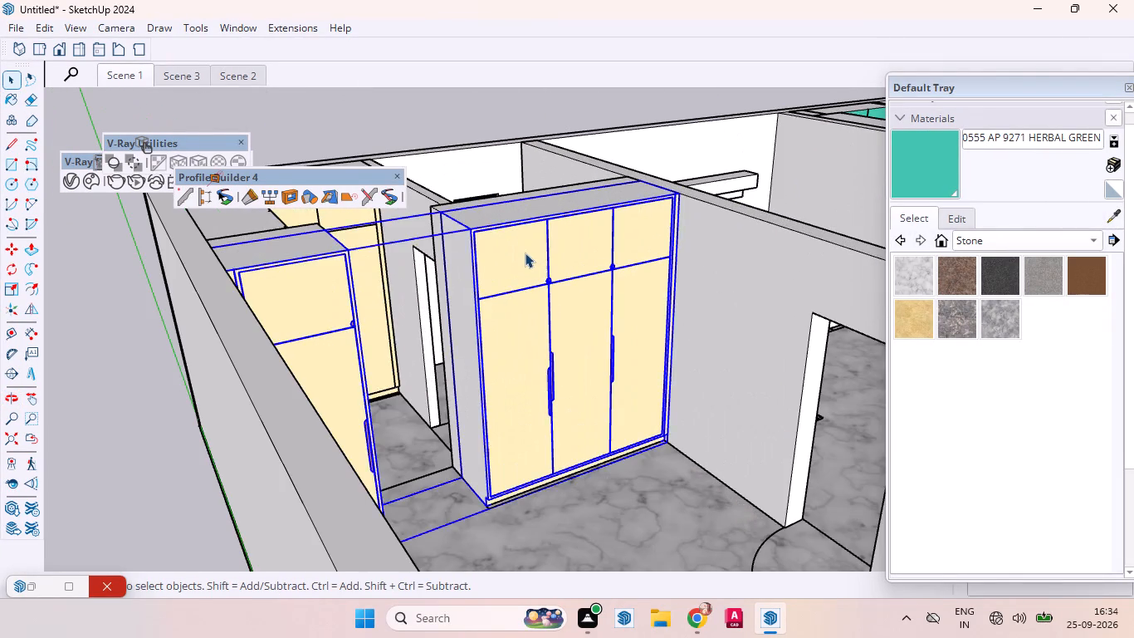
pyautogui.click(513, 255)
pyautogui.click(924, 172)
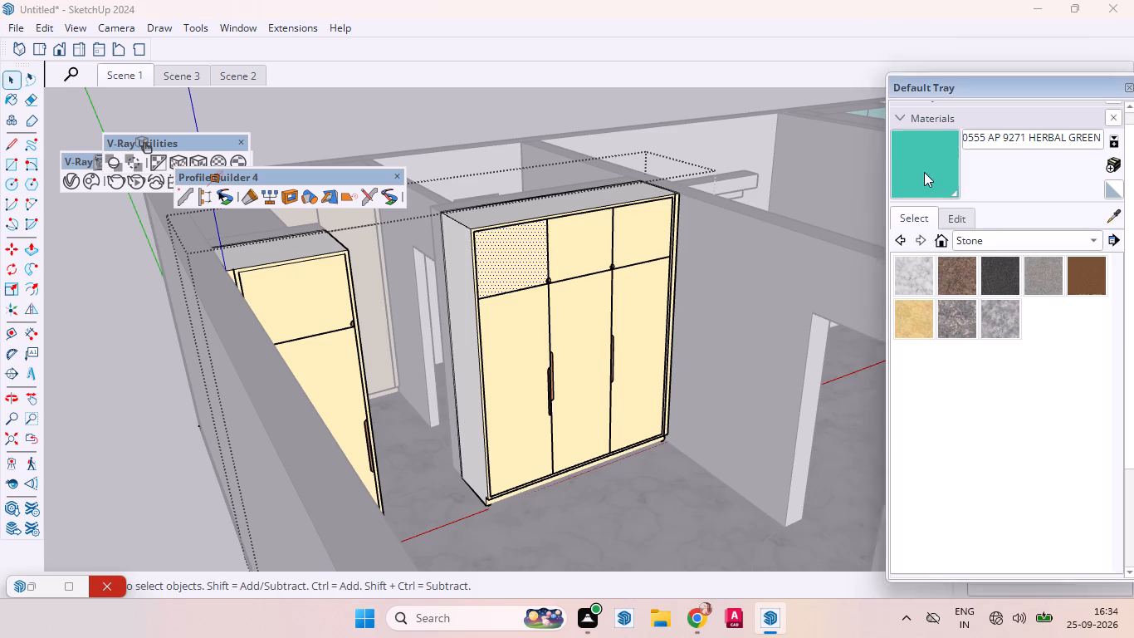
pyautogui.click(499, 261)
pyautogui.click(591, 250)
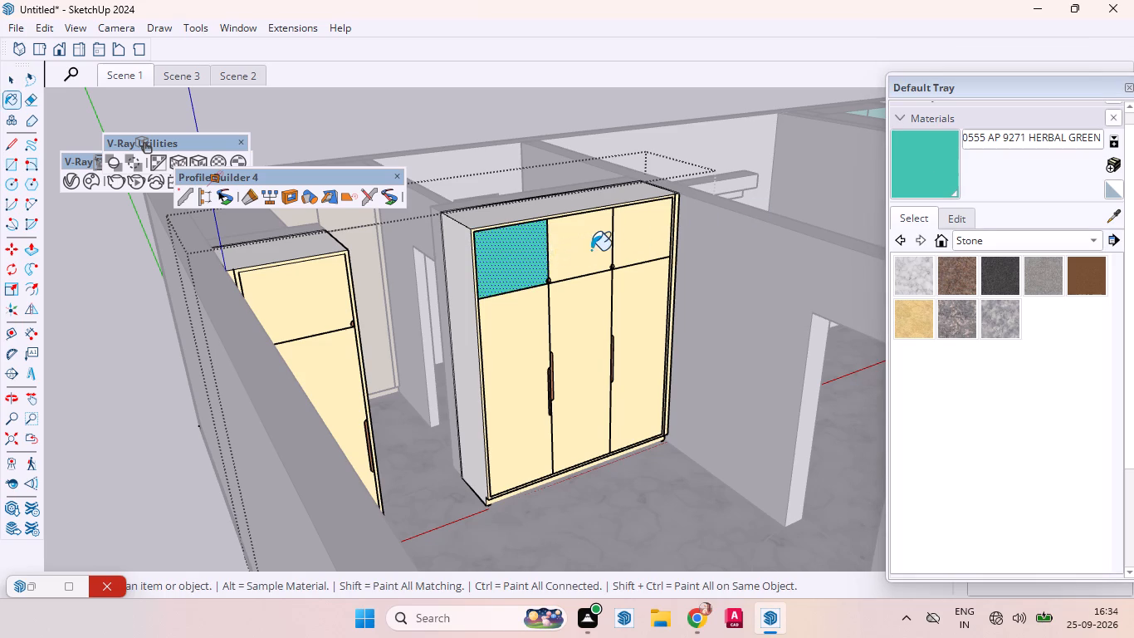
pyautogui.click(659, 233)
# Paint the upper door of the adjacent single-door wardrobe in the same group with 0555 AP 9271 HERBAL GREEN and close the group.
pyautogui.scroll(4, 330, 317)
pyautogui.scroll(-1, 318, 308)
pyautogui.scroll(1, 315, 306)
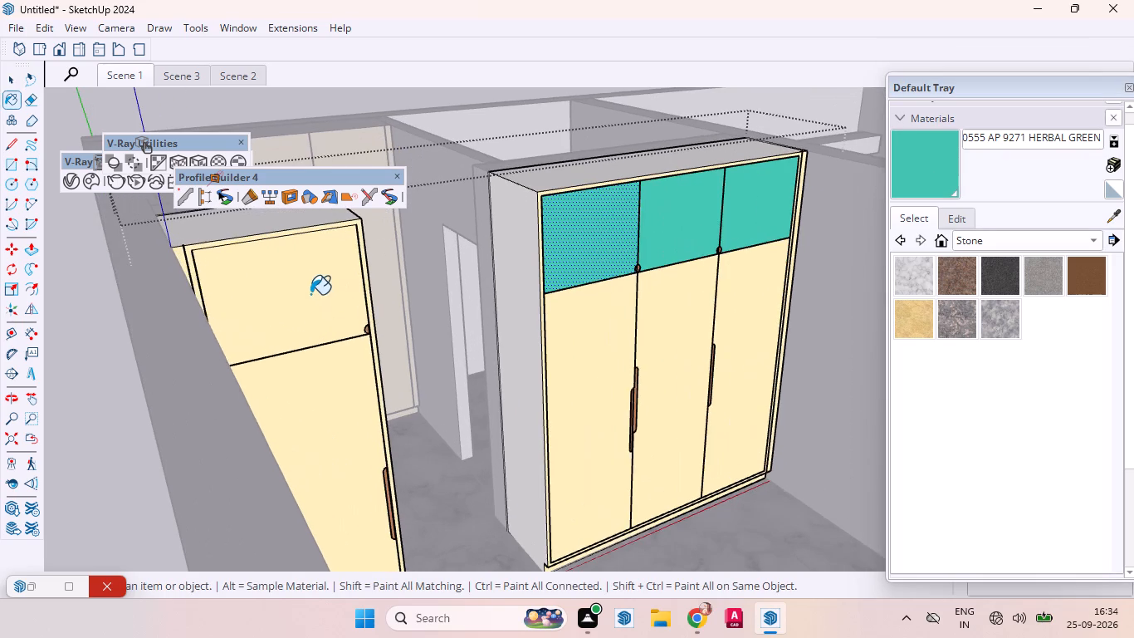
pyautogui.click(310, 294)
pyautogui.scroll(-3, 413, 307)
pyautogui.scroll(2, 413, 310)
pyautogui.scroll(-2, 412, 312)
pyautogui.moveTo(436, 313); pyautogui.dragTo(97, 385, button='middle')
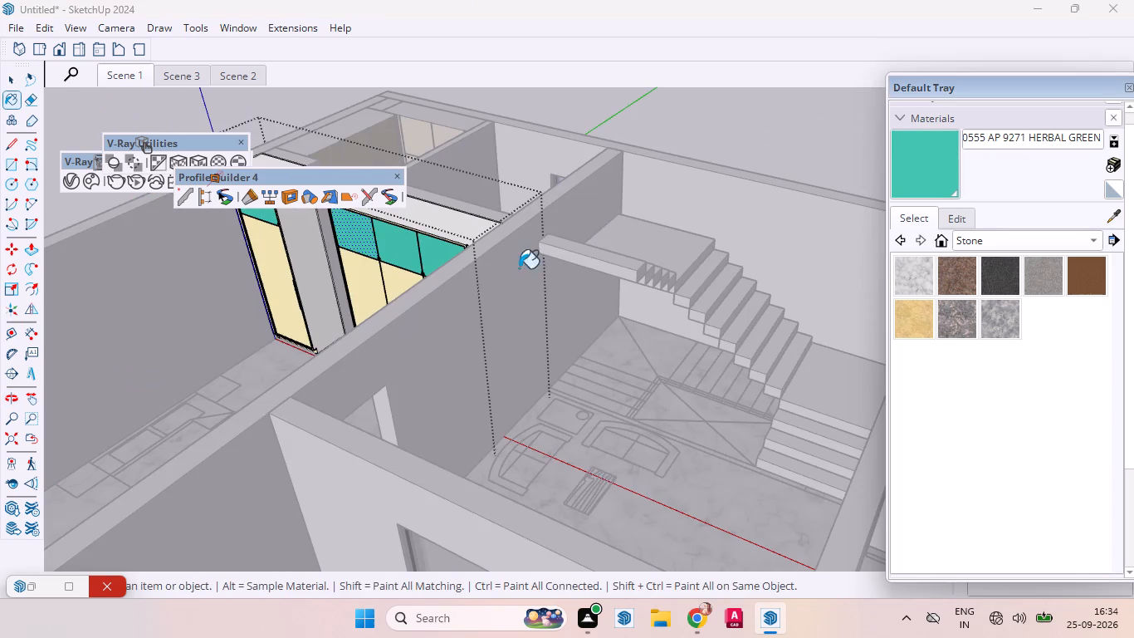
pyautogui.press('space')
pyautogui.click(682, 136)
# Paint the three upper doors of the three-door wardrobe in the first bedroom's dressing area with 0555 AP 9271 HERBAL GREEN.
pyautogui.scroll(-3, 658, 249)
pyautogui.scroll(1, 670, 267)
pyautogui.scroll(-2, 671, 268)
pyautogui.scroll(1, 673, 276)
pyautogui.scroll(-5, 662, 315)
pyautogui.moveTo(521, 258); pyautogui.dragTo(481, 270, button='middle')
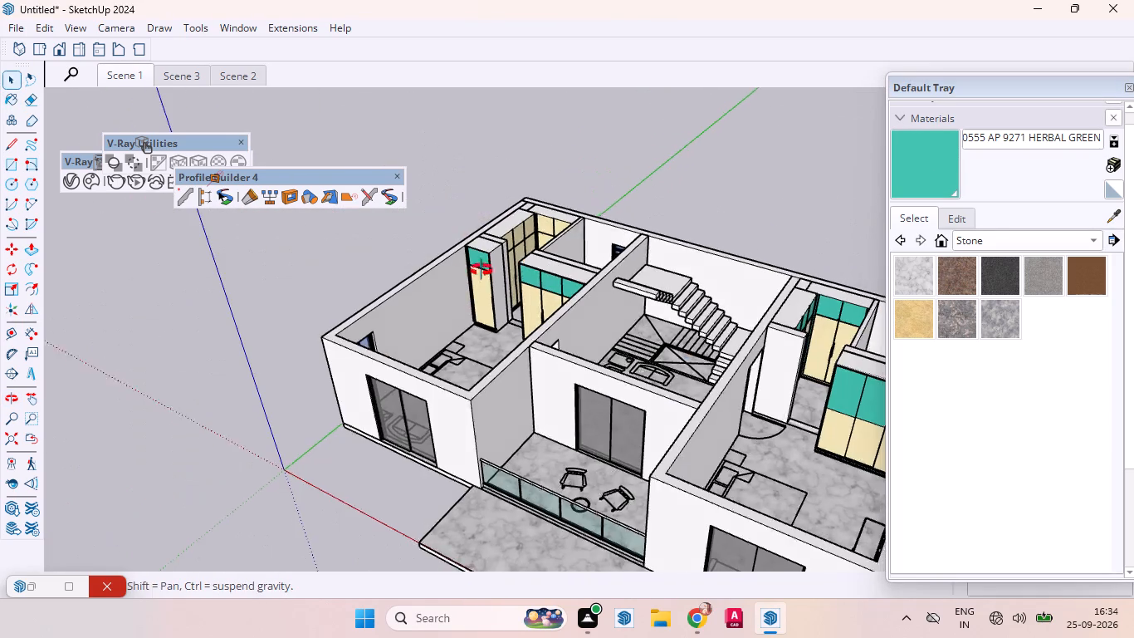
pyautogui.moveTo(481, 270); pyautogui.dragTo(286, 303, button='middle')
pyautogui.scroll(3, 582, 194)
pyautogui.scroll(-2, 598, 190)
pyautogui.scroll(2, 604, 190)
pyautogui.scroll(-1, 613, 189)
pyautogui.scroll(9, 624, 212)
pyautogui.scroll(-1, 590, 209)
pyautogui.scroll(1, 590, 209)
pyautogui.tripleClick(581, 237)
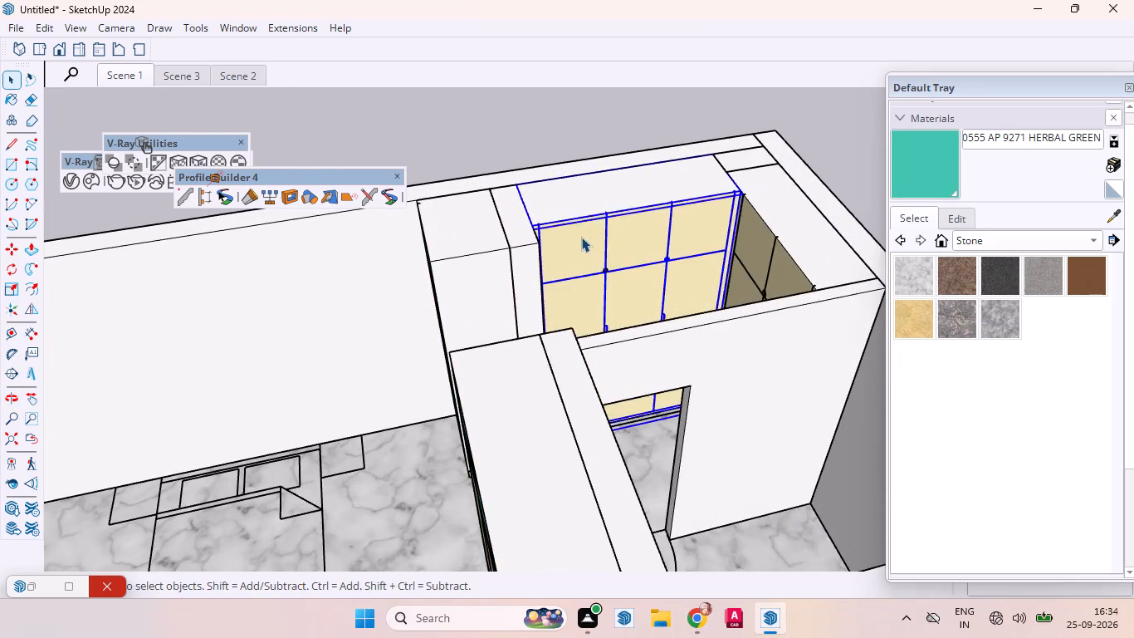
pyautogui.click(567, 247)
pyautogui.click(920, 166)
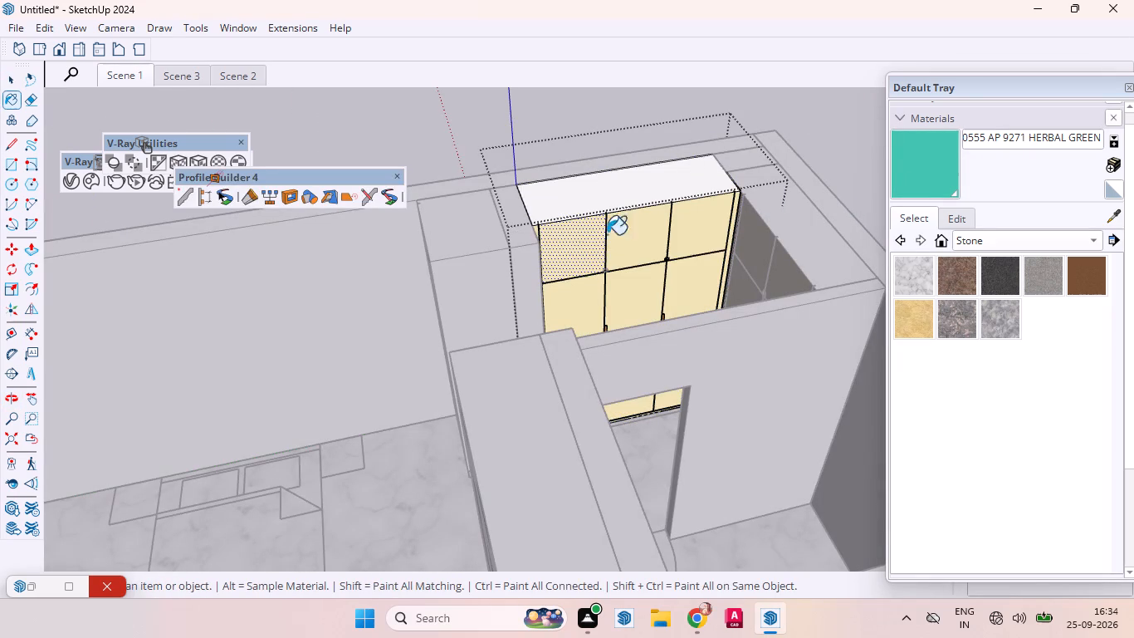
pyautogui.moveTo(579, 243); pyautogui.dragTo(589, 243)
pyautogui.click(633, 239)
pyautogui.click(716, 235)
# Paint the side frame strips of the same dressing-area wardrobe with 0555 AP 9271 HERBAL GREEN and close its group.
pyautogui.scroll(5, 732, 215)
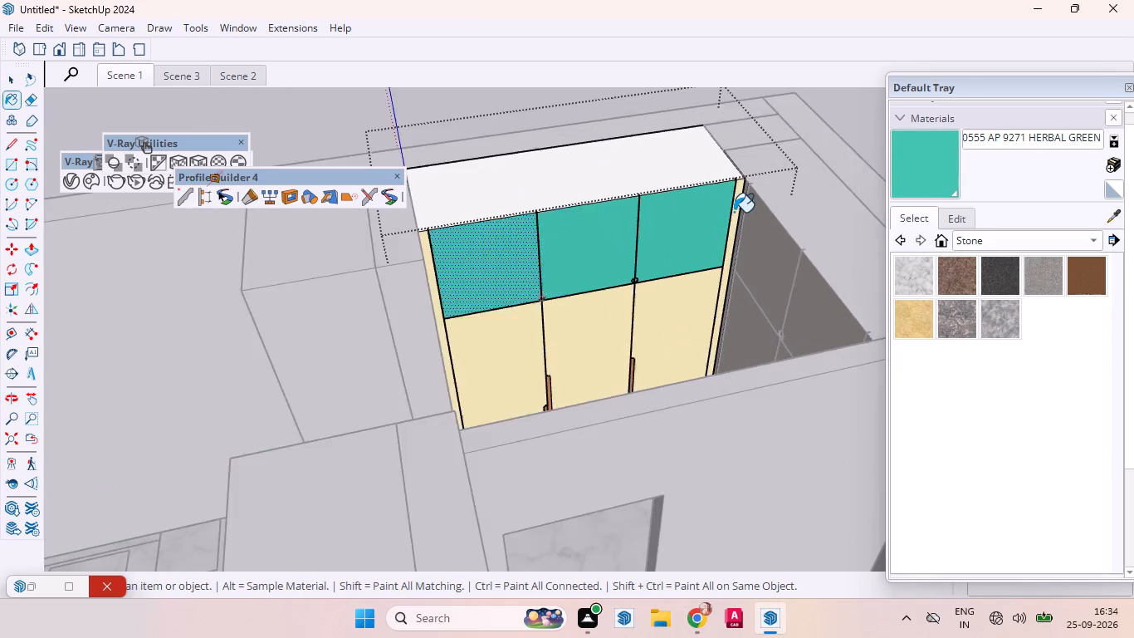
pyautogui.scroll(5, 734, 212)
pyautogui.scroll(-1, 733, 212)
pyautogui.scroll(3, 733, 210)
pyautogui.scroll(-3, 733, 205)
pyautogui.scroll(3, 733, 205)
pyautogui.click(747, 199)
pyautogui.click(741, 198)
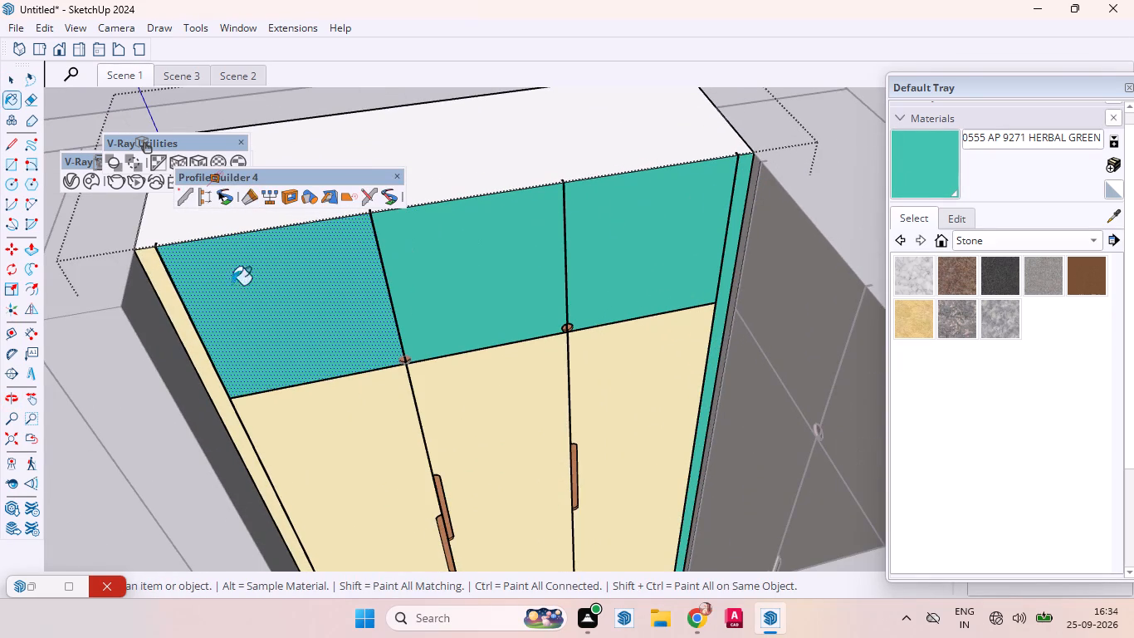
pyautogui.click(154, 281)
pyautogui.scroll(-20, 373, 285)
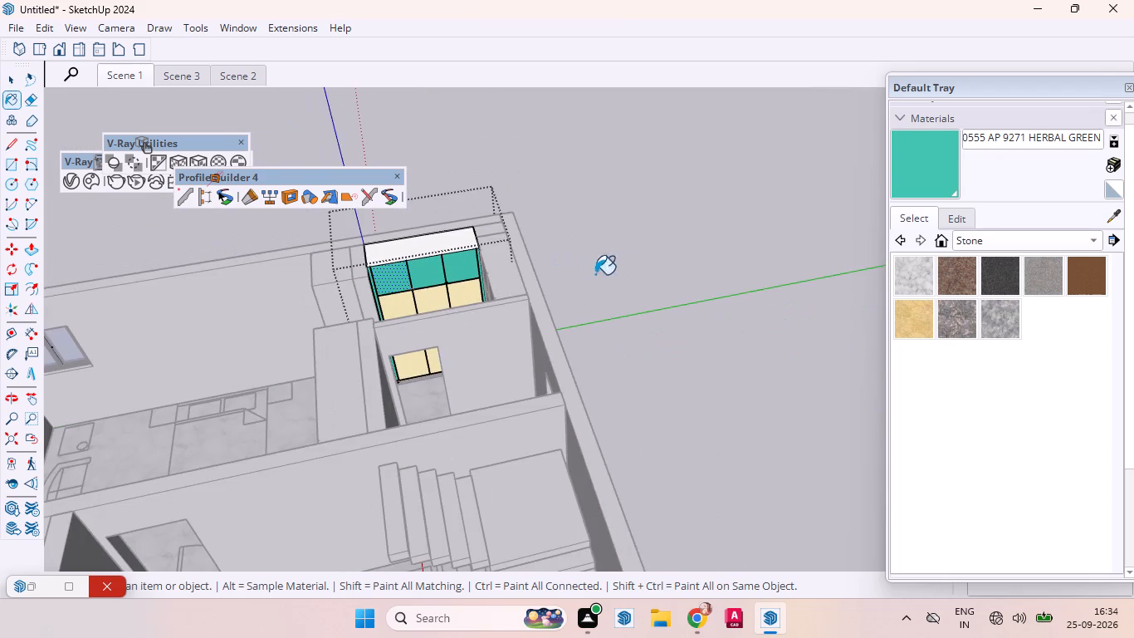
pyautogui.press('space')
pyautogui.click(645, 278)
# Paint the two upper doors and both side frame strips of the dressing area's two-door wardrobe with 0555 AP 9271 HERBAL GREEN, closing its group.
pyautogui.scroll(1, 252, 275)
pyautogui.moveTo(252, 275); pyautogui.dragTo(711, 212, button='middle')
pyautogui.scroll(10, 572, 292)
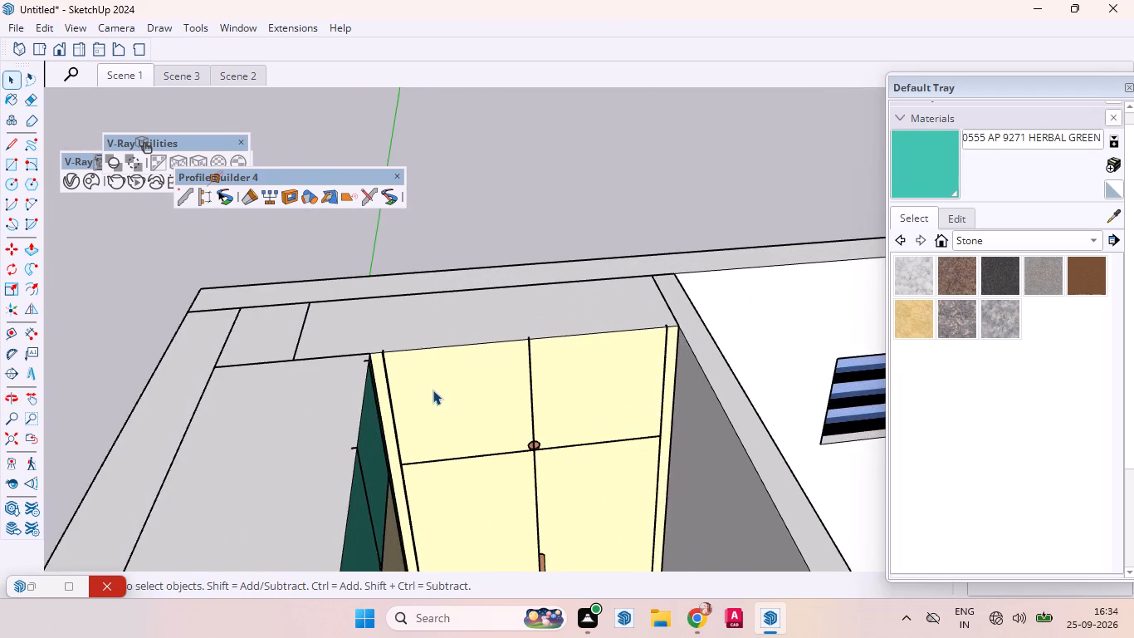
pyautogui.click(433, 390)
pyautogui.doubleClick(448, 387)
pyautogui.moveTo(496, 390); pyautogui.dragTo(482, 387)
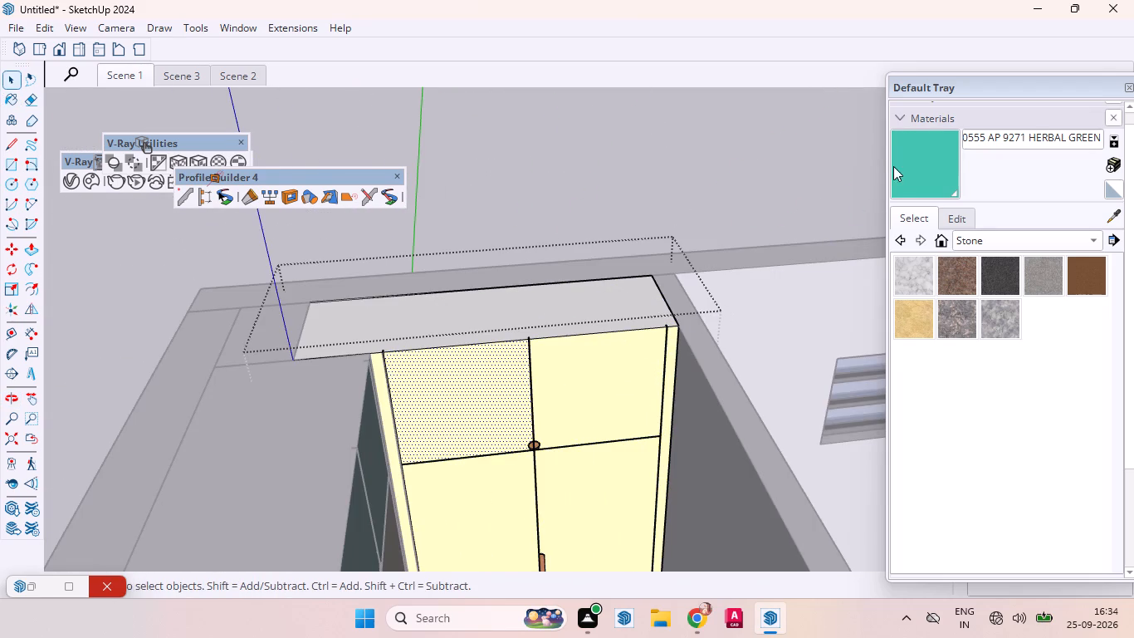
pyautogui.click(907, 164)
pyautogui.scroll(5, 360, 410)
pyautogui.click(390, 376)
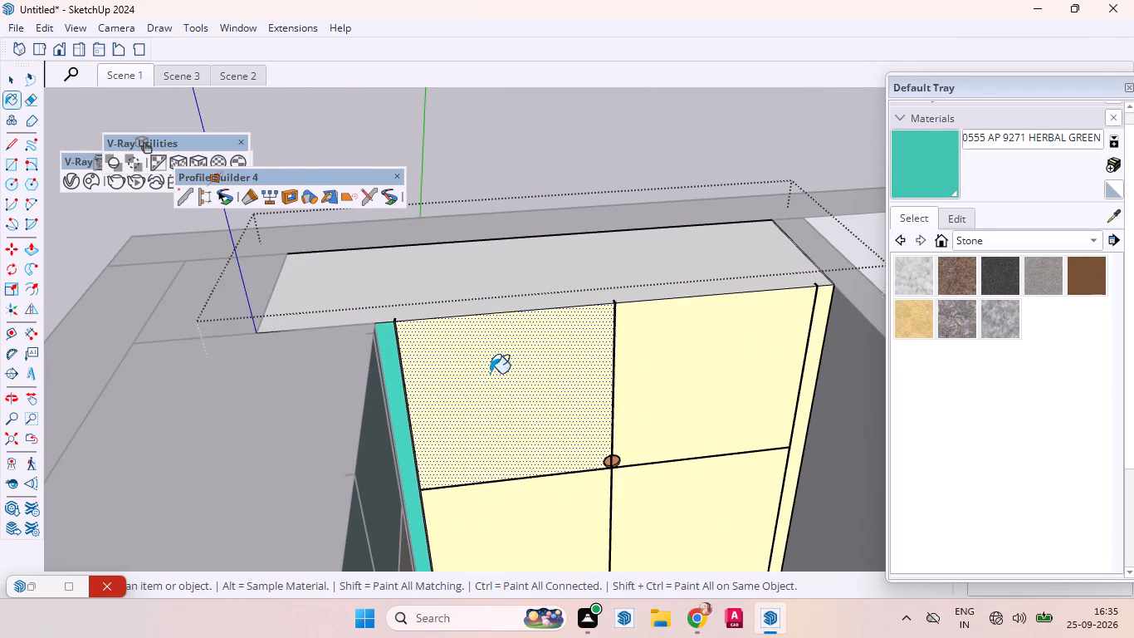
pyautogui.click(504, 373)
pyautogui.click(639, 376)
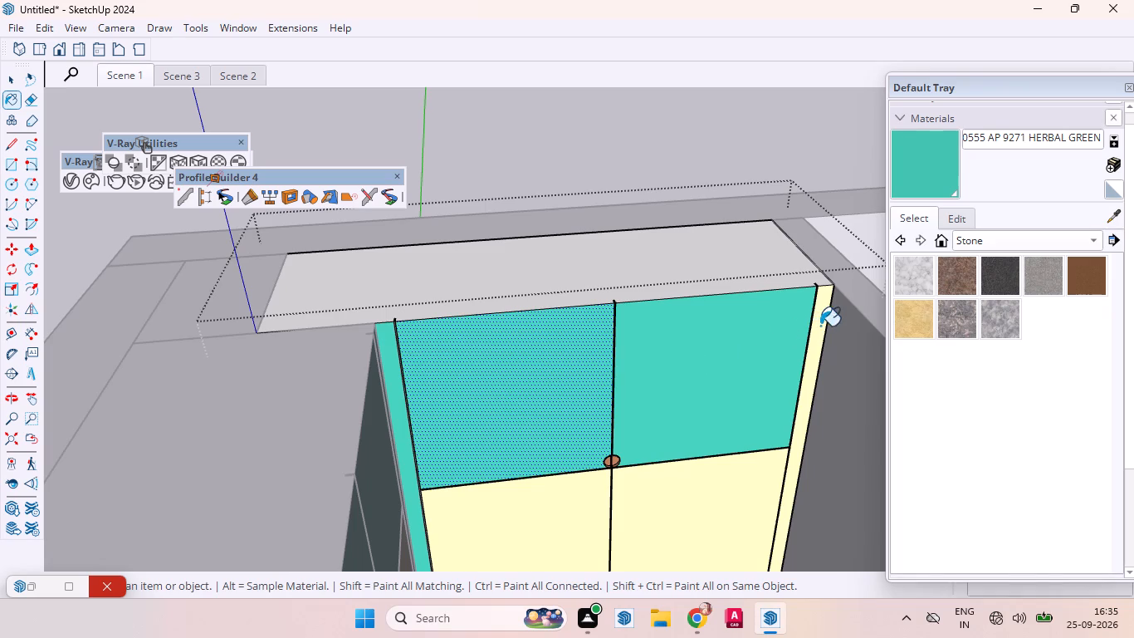
pyautogui.click(820, 326)
pyautogui.press('space')
pyautogui.click(613, 165)
pyautogui.scroll(-13, 555, 182)
pyautogui.scroll(2, 506, 165)
pyautogui.scroll(-7, 504, 165)
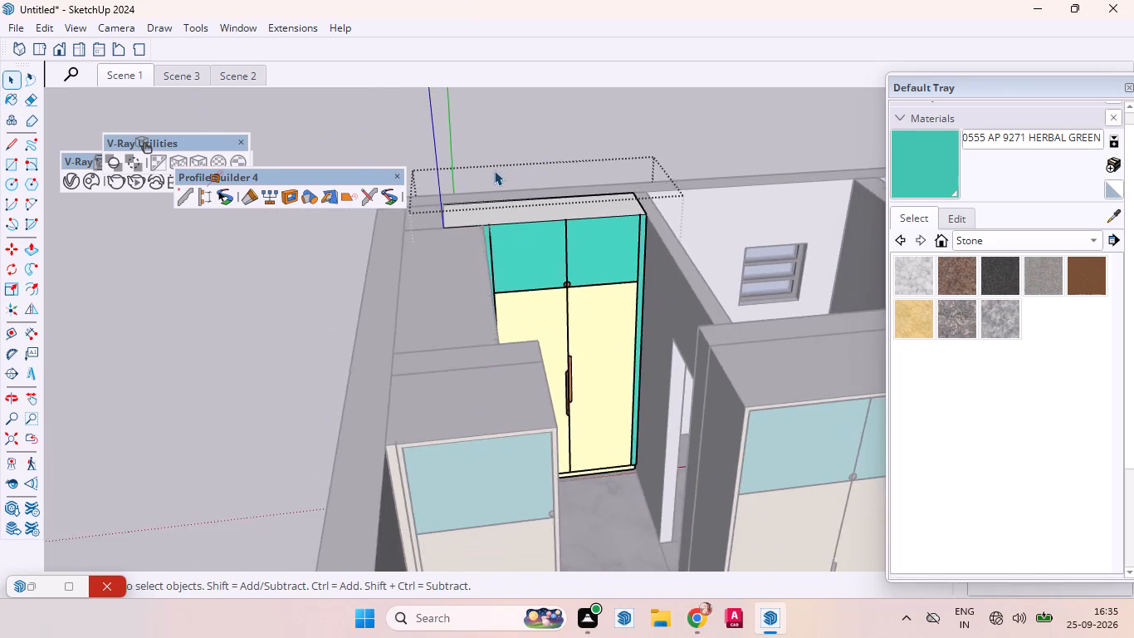
pyautogui.scroll(-6, 494, 170)
pyautogui.click(314, 267)
pyautogui.scroll(-5, 298, 255)
# Open the first bedroom's wardrobe group and paint the three-door wardrobe's surrounding frame with 0555 AP 9271 HERBAL GREEN.
pyautogui.moveTo(644, 296); pyautogui.dragTo(541, 275, button='middle')
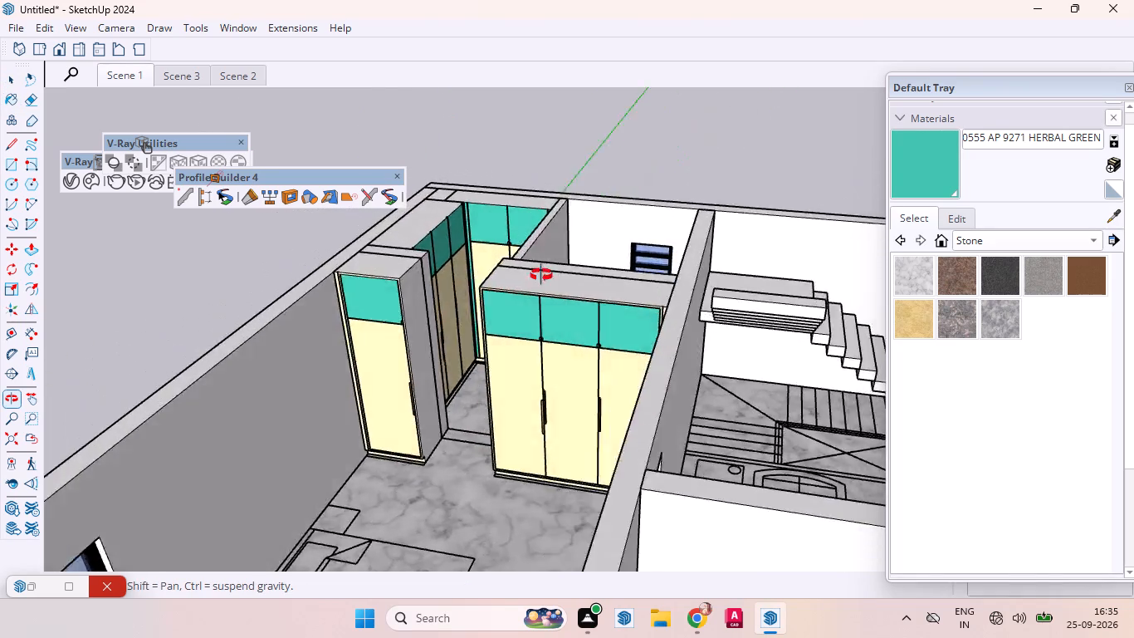
pyautogui.moveTo(541, 275); pyautogui.dragTo(594, 241, button='middle')
pyautogui.scroll(6, 454, 276)
pyautogui.scroll(-4, 610, 270)
pyautogui.scroll(9, 613, 267)
pyautogui.scroll(-5, 538, 267)
pyautogui.scroll(5, 535, 268)
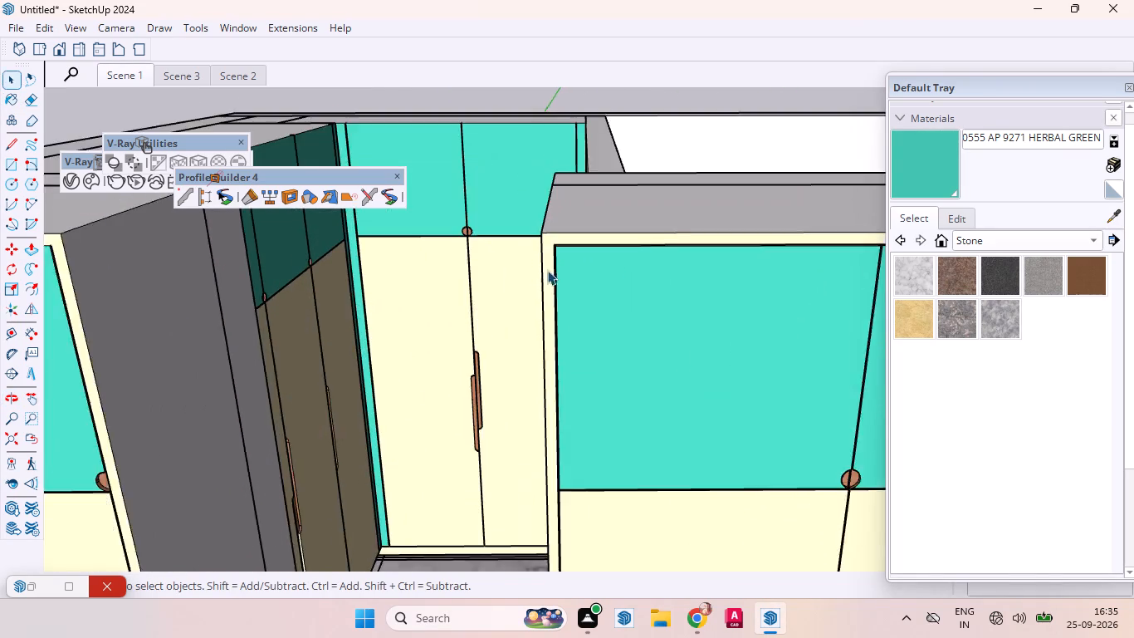
pyautogui.scroll(2, 547, 270)
pyautogui.tripleClick(549, 239)
pyautogui.click(550, 243)
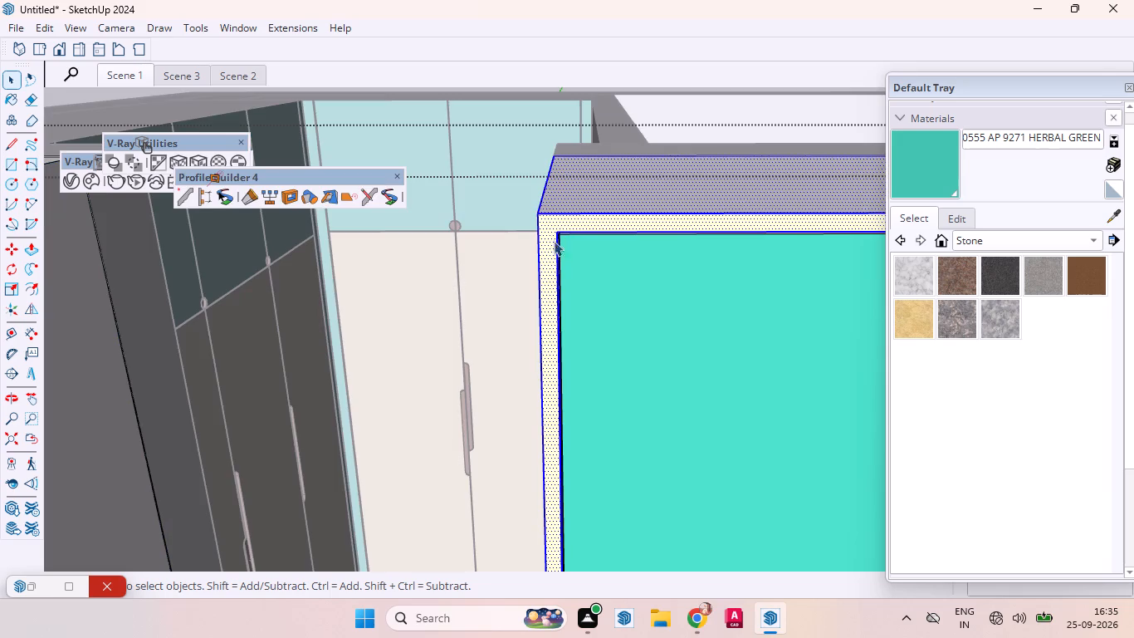
pyautogui.click(912, 175)
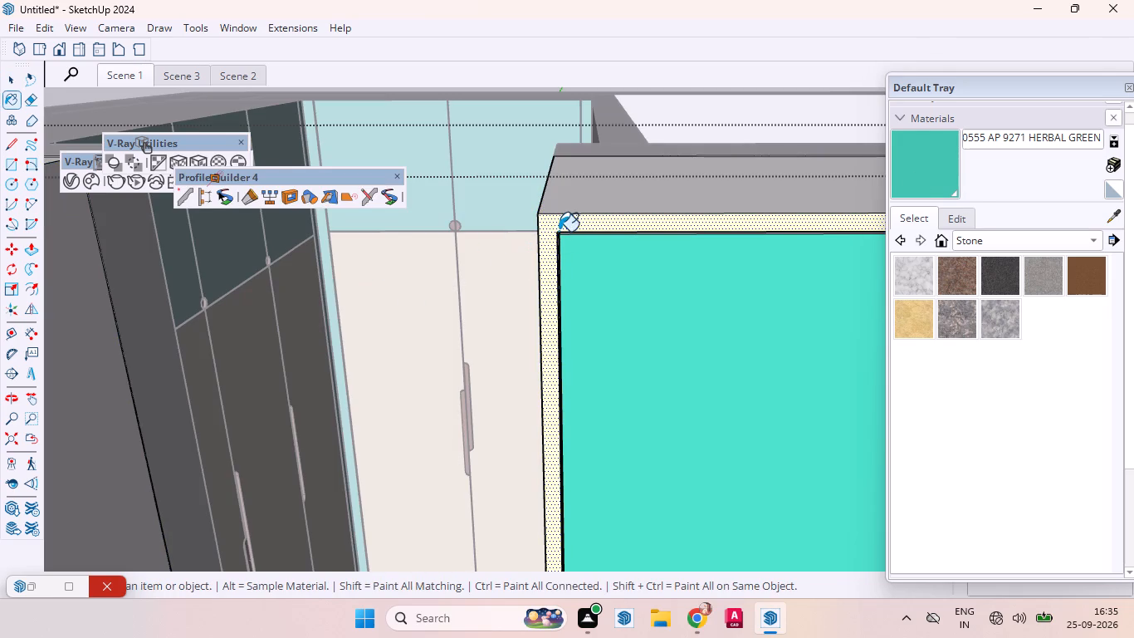
pyautogui.click(550, 233)
# Paint the adjacent single-door wardrobe's frame and outer side strip with 0555 AP 9271 HERBAL GREEN, and close the group.
pyautogui.scroll(-13, 567, 189)
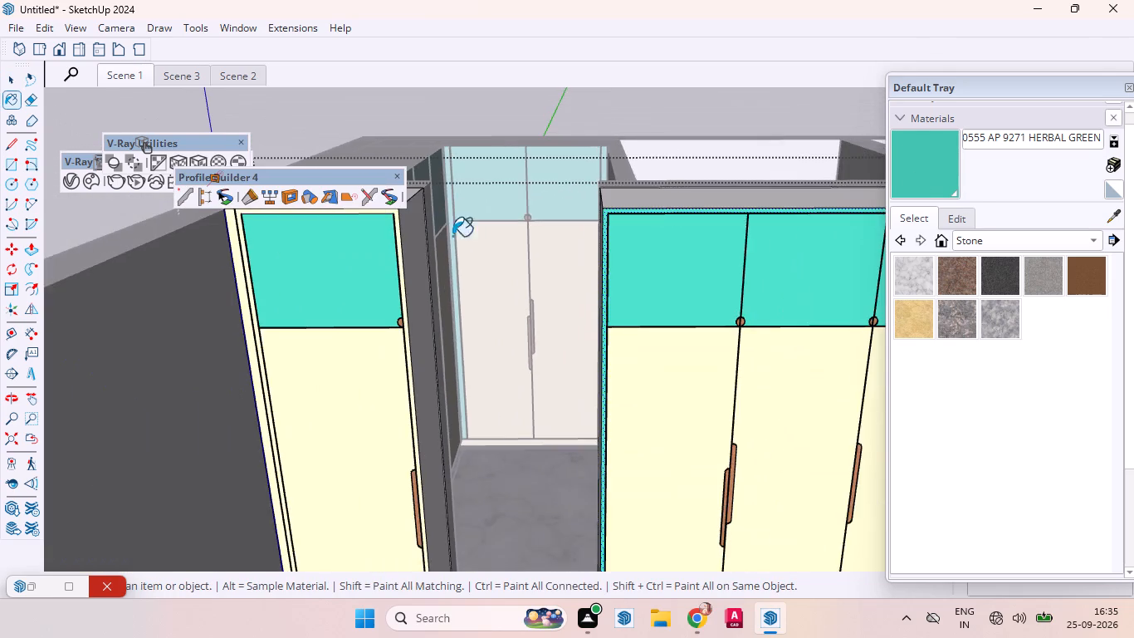
pyautogui.scroll(4, 378, 240)
pyautogui.scroll(-3, 403, 233)
pyautogui.scroll(1, 403, 233)
pyautogui.scroll(-3, 405, 232)
pyautogui.scroll(4, 405, 232)
pyautogui.click(405, 226)
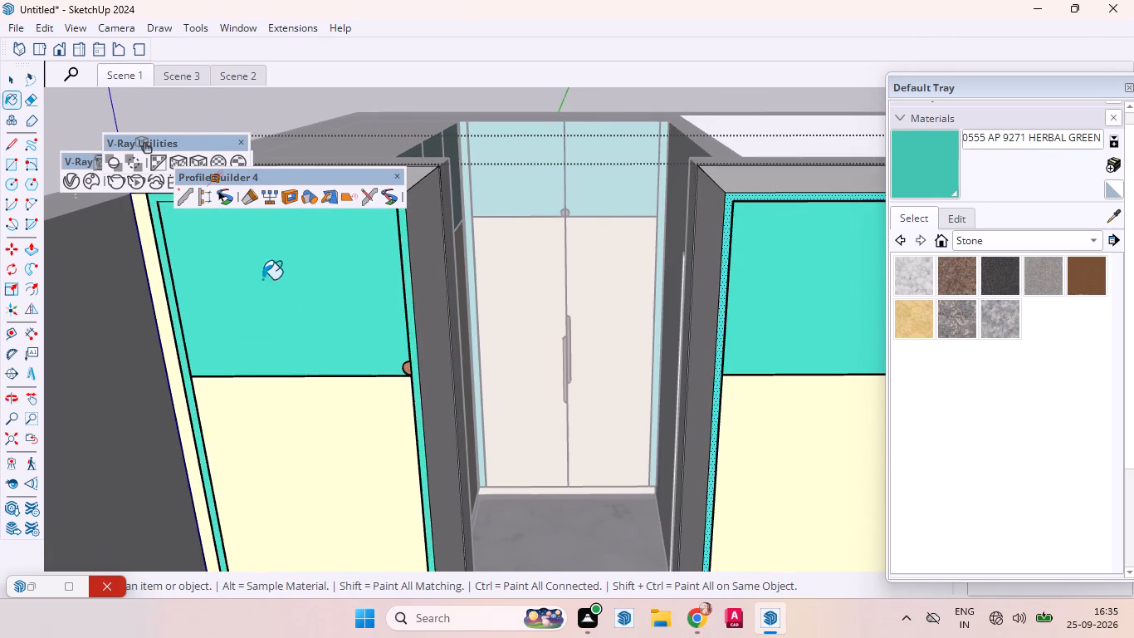
pyautogui.scroll(7, 130, 272)
pyautogui.click(153, 258)
pyautogui.scroll(-8, 264, 361)
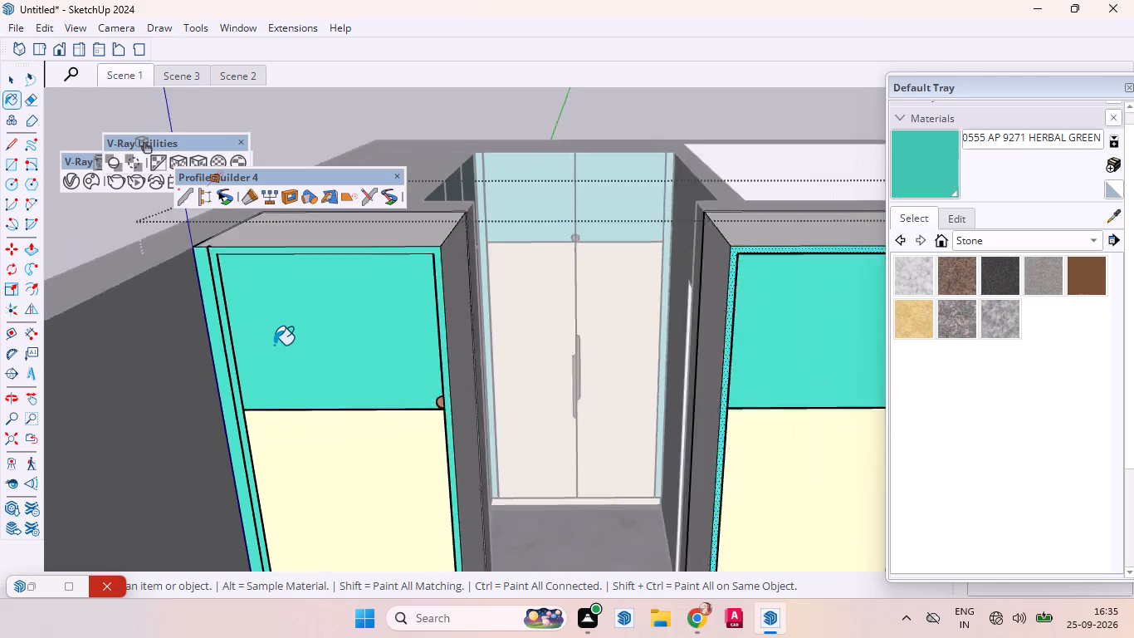
pyautogui.scroll(-5, 274, 345)
pyautogui.scroll(1, 279, 342)
pyautogui.scroll(-9, 279, 342)
pyautogui.scroll(1, 282, 329)
pyautogui.scroll(-7, 282, 329)
pyautogui.press('space')
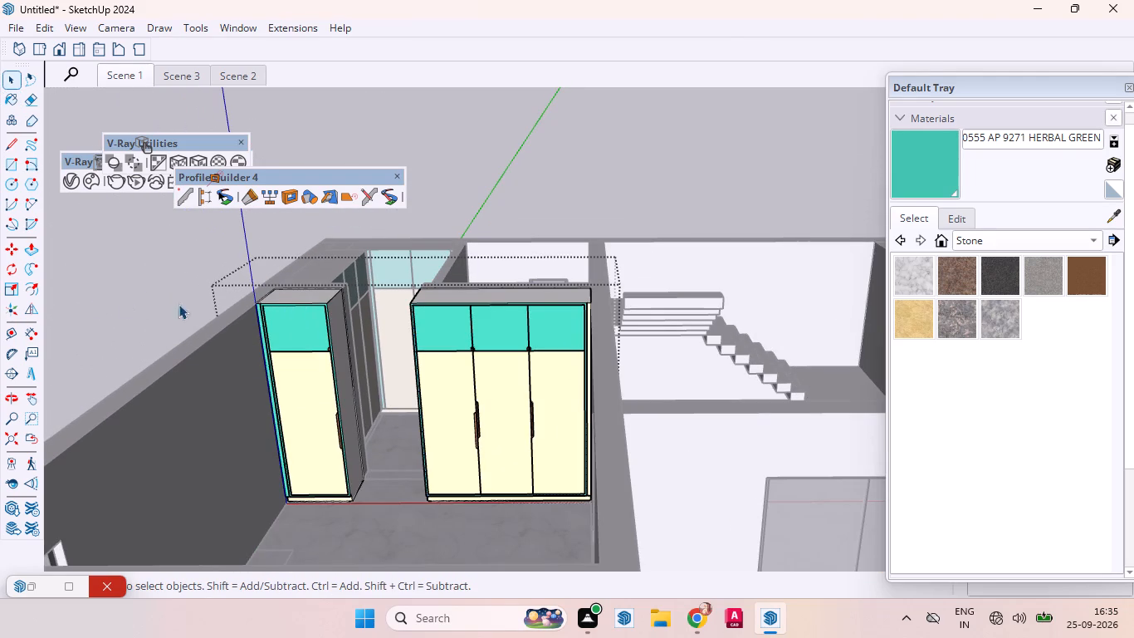
pyautogui.scroll(-5, 380, 358)
pyautogui.click(84, 301)
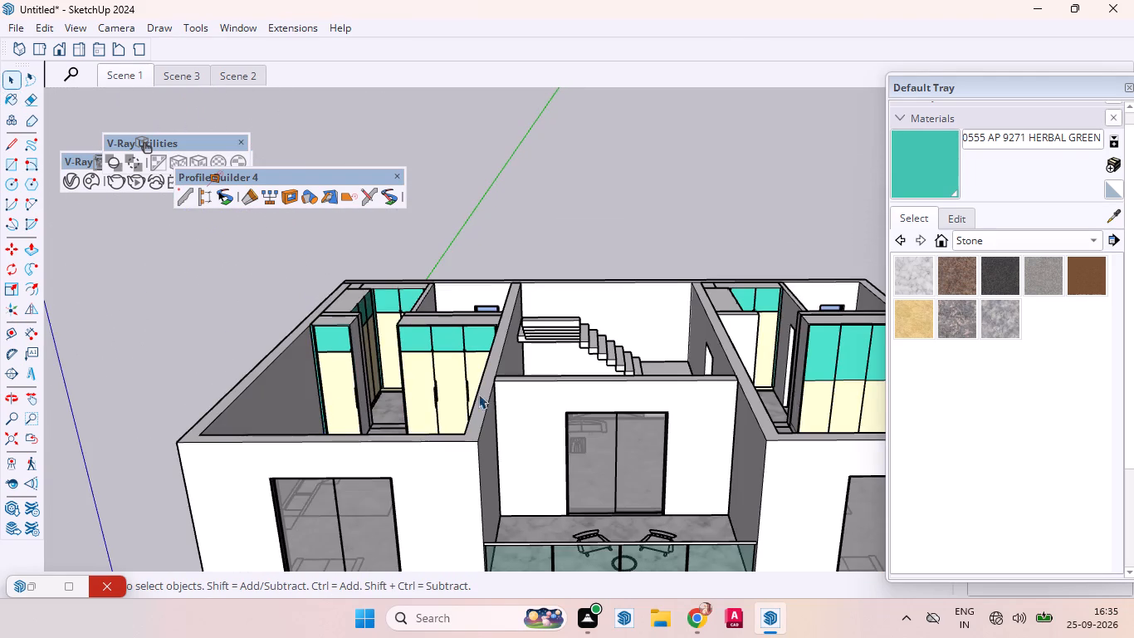
# Examine the finished wardrobes across the whole house and in Scene 1, Scene 3 and Scene 2.
pyautogui.moveTo(452, 384); pyautogui.dragTo(384, 490, button='middle')
pyautogui.scroll(1, 379, 485)
pyautogui.scroll(-12, 341, 428)
pyautogui.scroll(4, 583, 487)
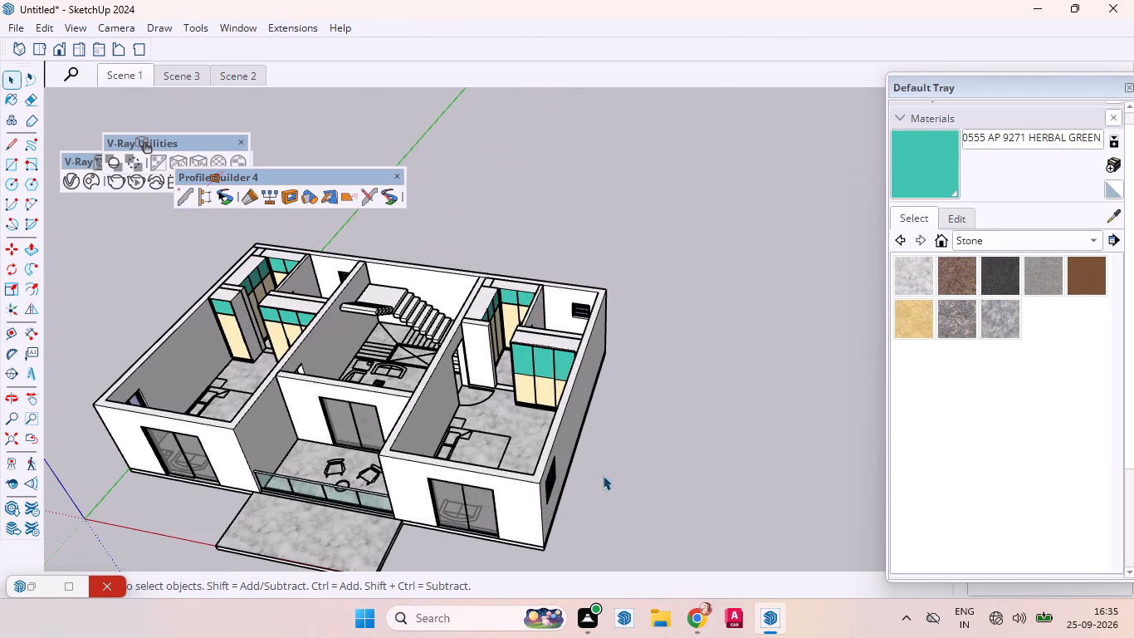
pyautogui.moveTo(605, 411); pyautogui.dragTo(662, 414, button='middle')
pyautogui.click(138, 62)
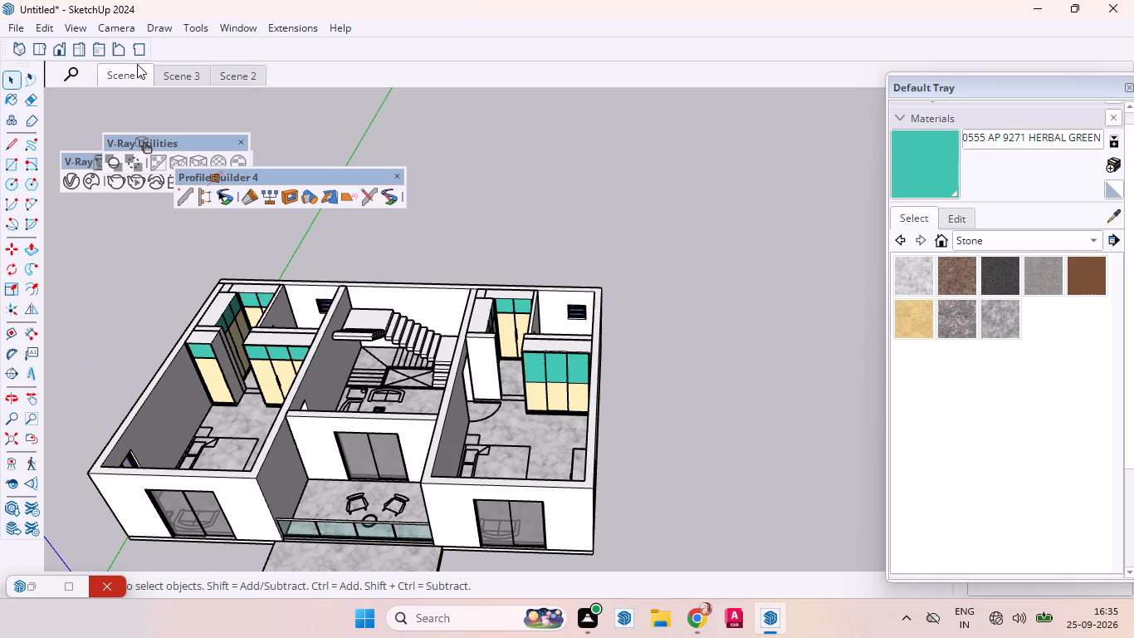
pyautogui.click(120, 75)
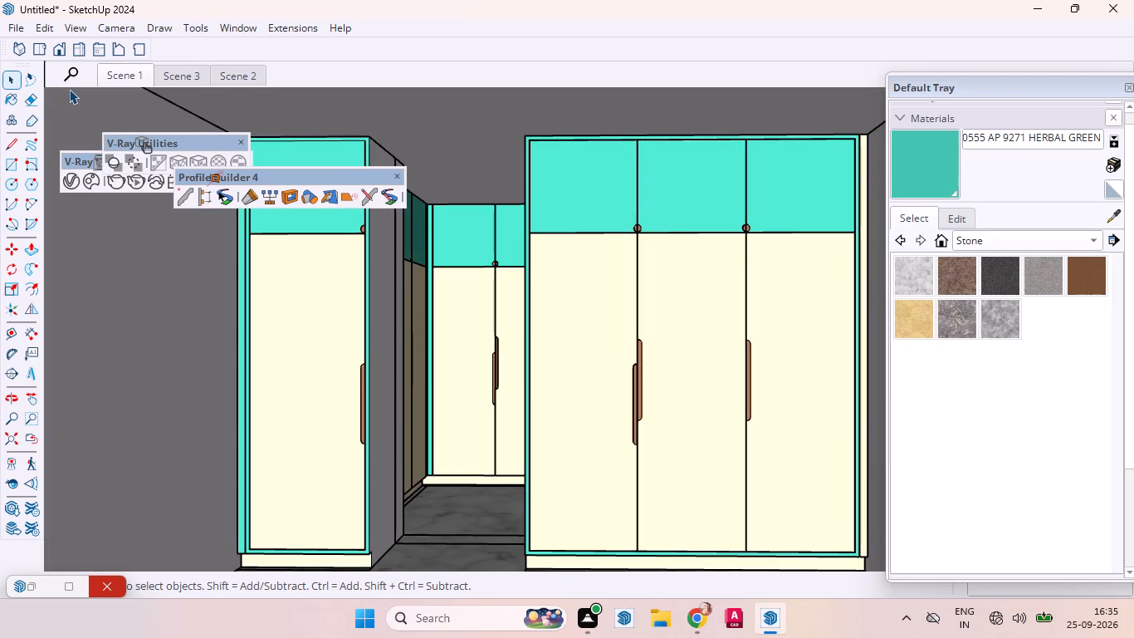
pyautogui.click(183, 68)
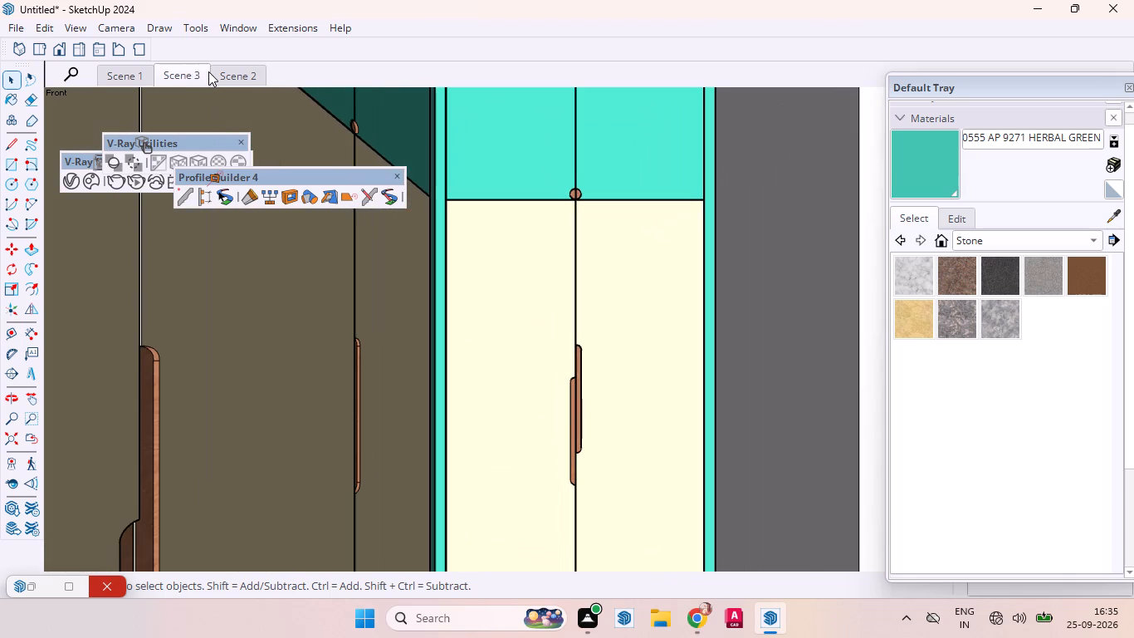
pyautogui.click(209, 71)
pyautogui.click(252, 71)
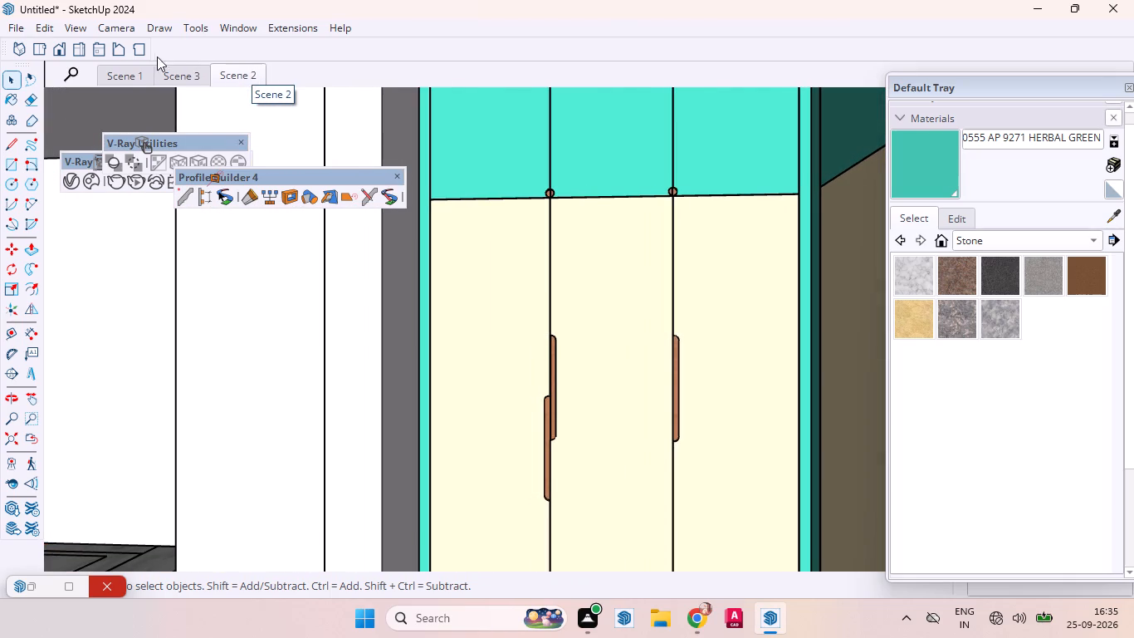
pyautogui.click(126, 66)
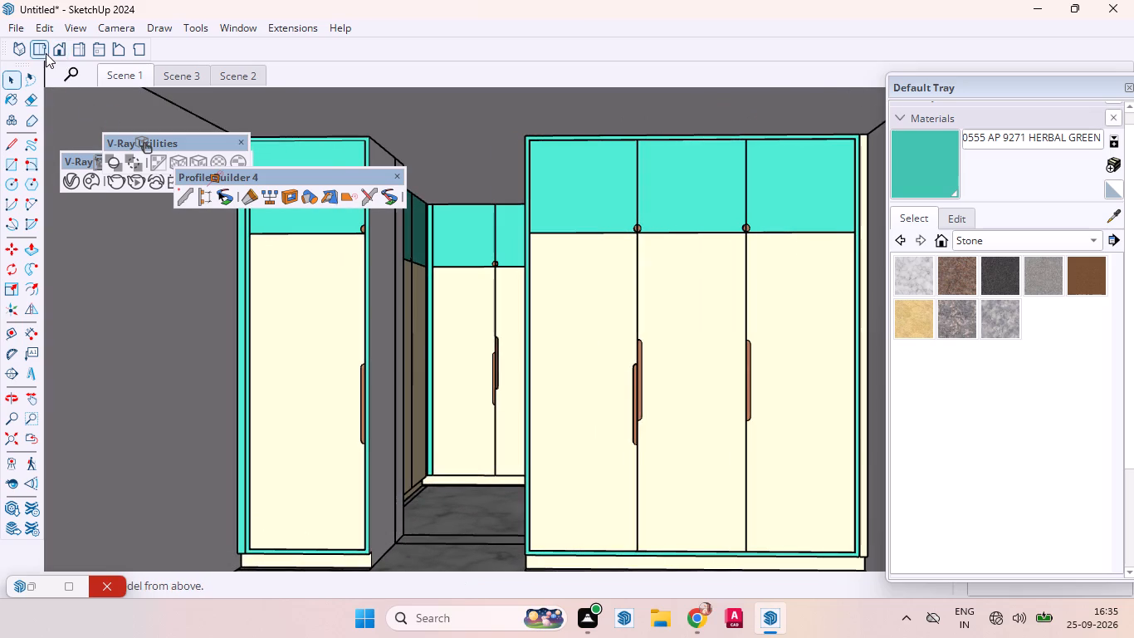
# Show the model from above and hide the ceiling slab covering the rooms.
pyautogui.click(43, 52)
pyautogui.scroll(-7, 525, 104)
pyautogui.scroll(1, 525, 104)
pyautogui.scroll(-8, 525, 104)
pyautogui.scroll(3, 515, 189)
pyautogui.scroll(-14, 515, 194)
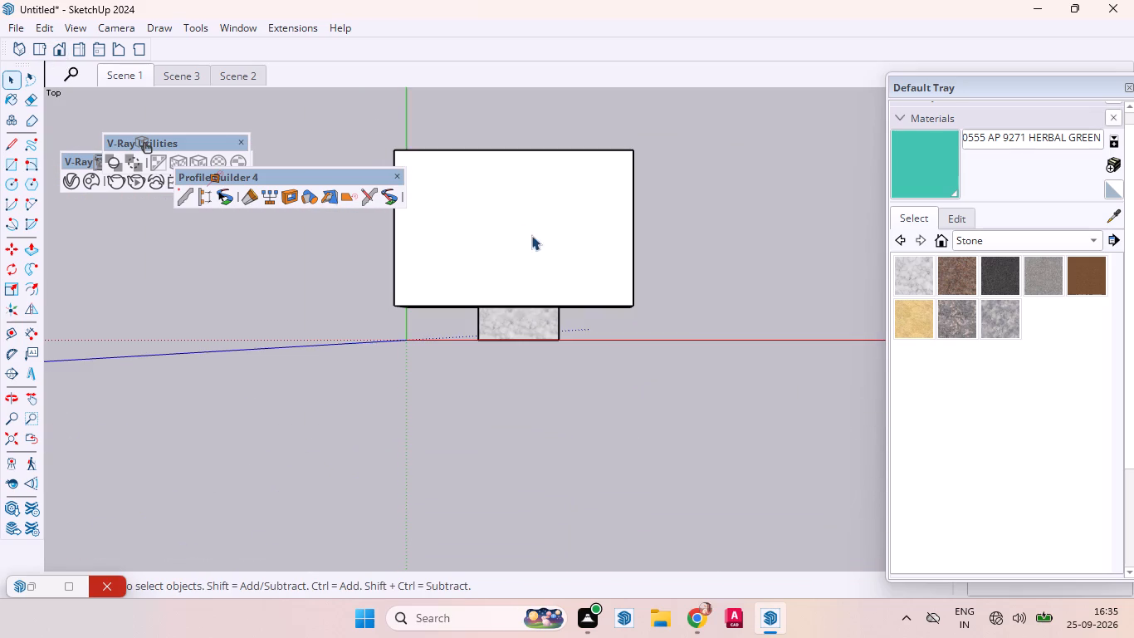
pyautogui.click(506, 218)
pyautogui.rightClick(521, 234)
pyautogui.click(551, 50)
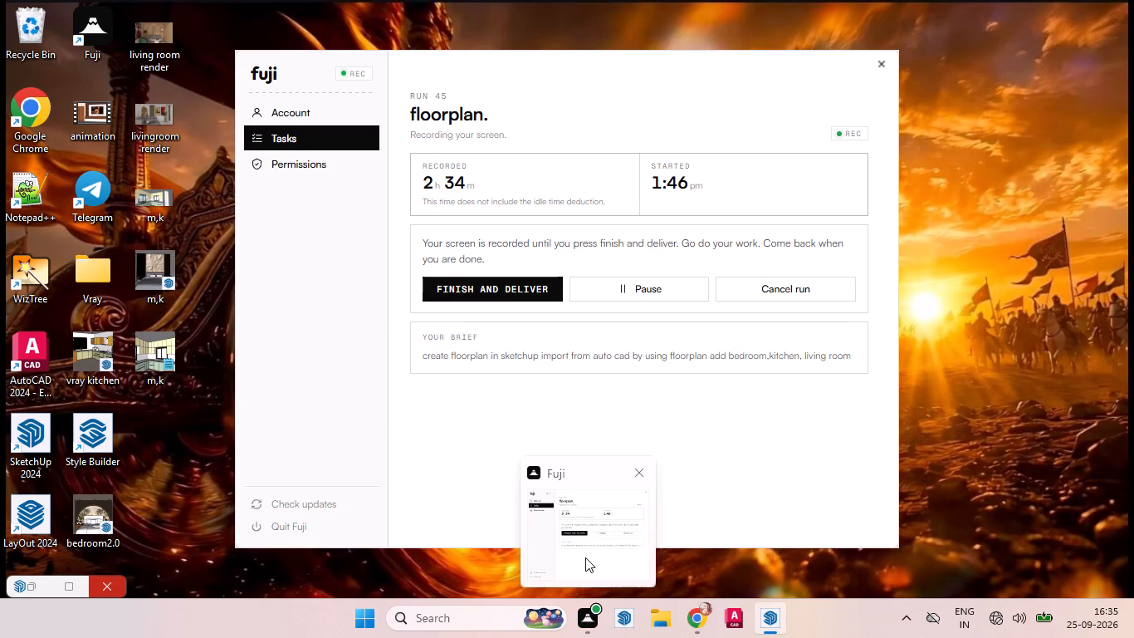
pyautogui.scroll(-5, 510, 322)
pyautogui.scroll(6, 401, 233)
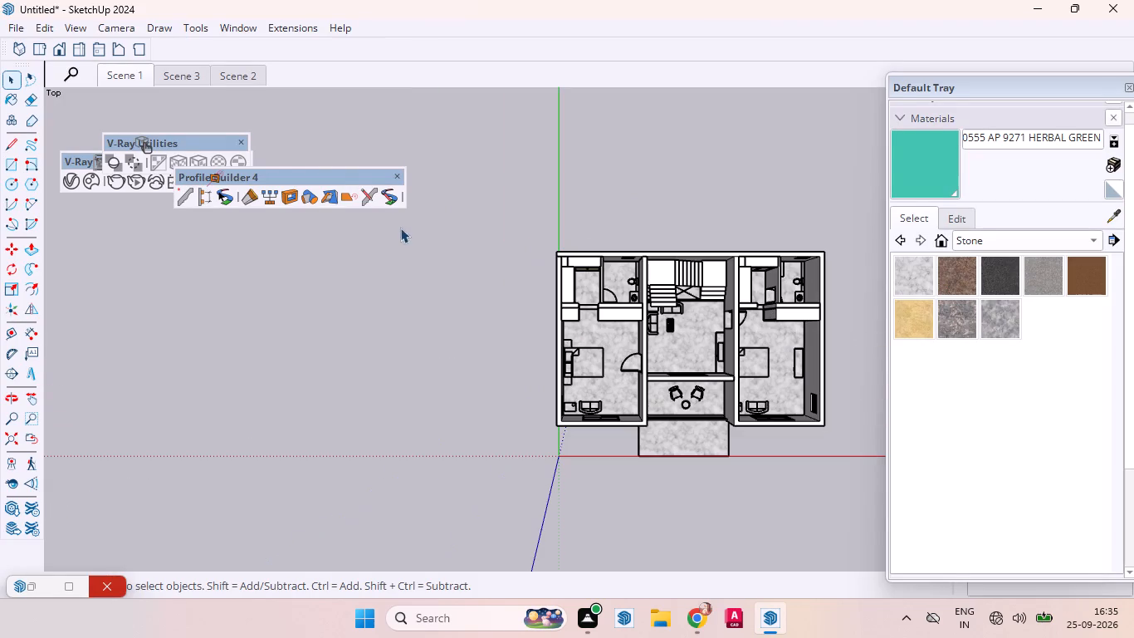
# Close the floating Profile Builder 4 toolbar.
pyautogui.click(393, 175)
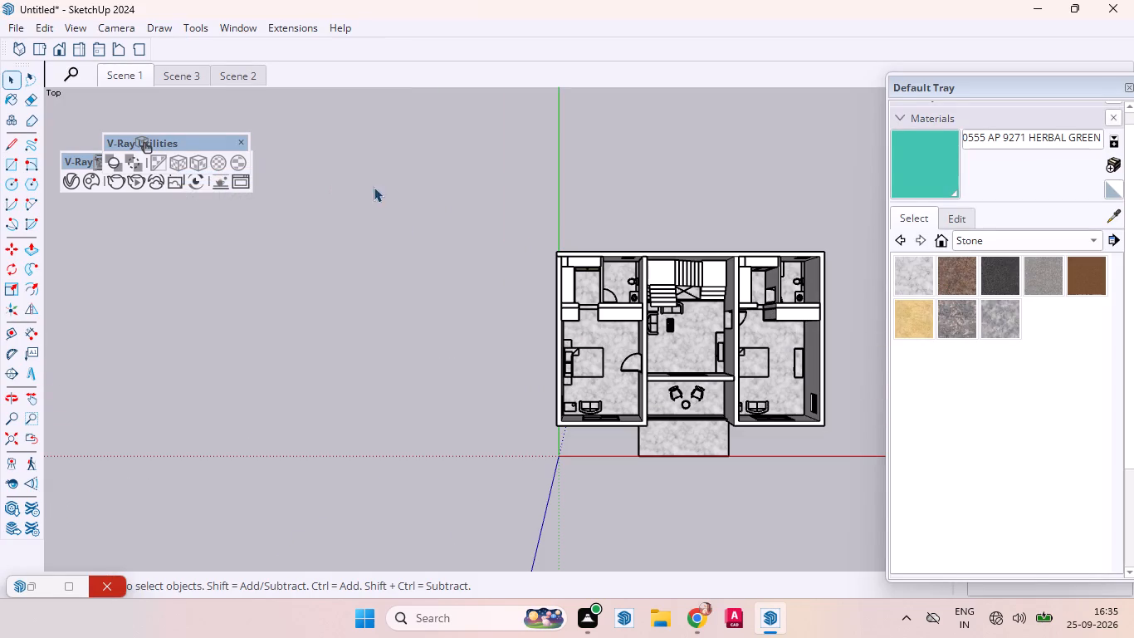
# Examine the uncovered floor plan from above, looking closely at the second bedroom's furniture layout and wardrobe.
pyautogui.scroll(-7, 647, 237)
pyautogui.scroll(10, 647, 355)
pyautogui.scroll(-12, 387, 257)
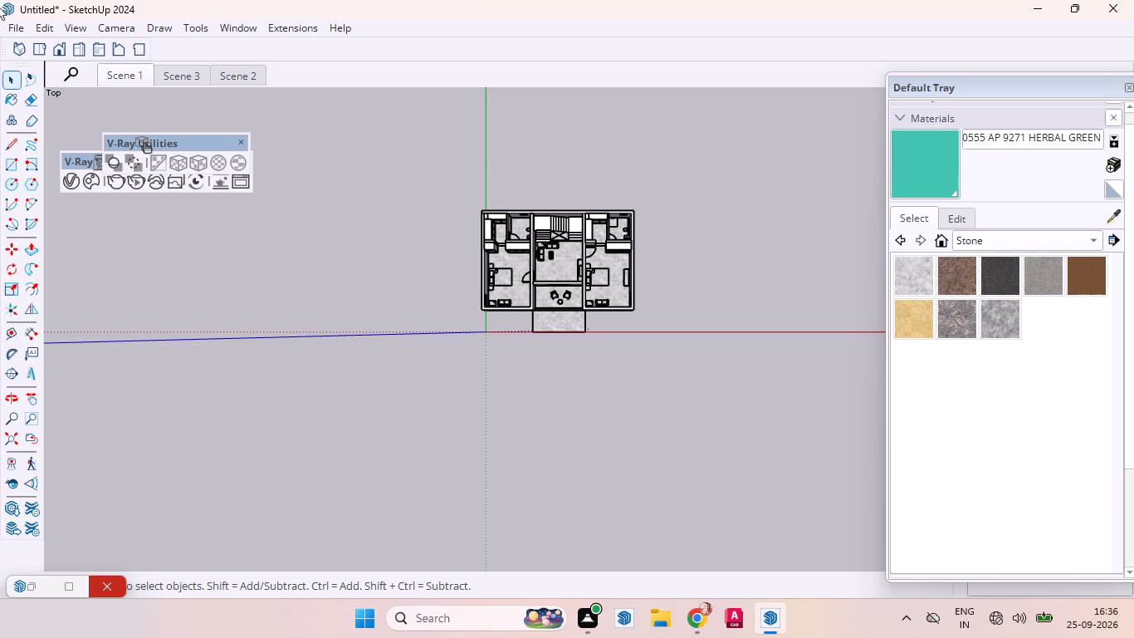
pyautogui.scroll(7, 501, 258)
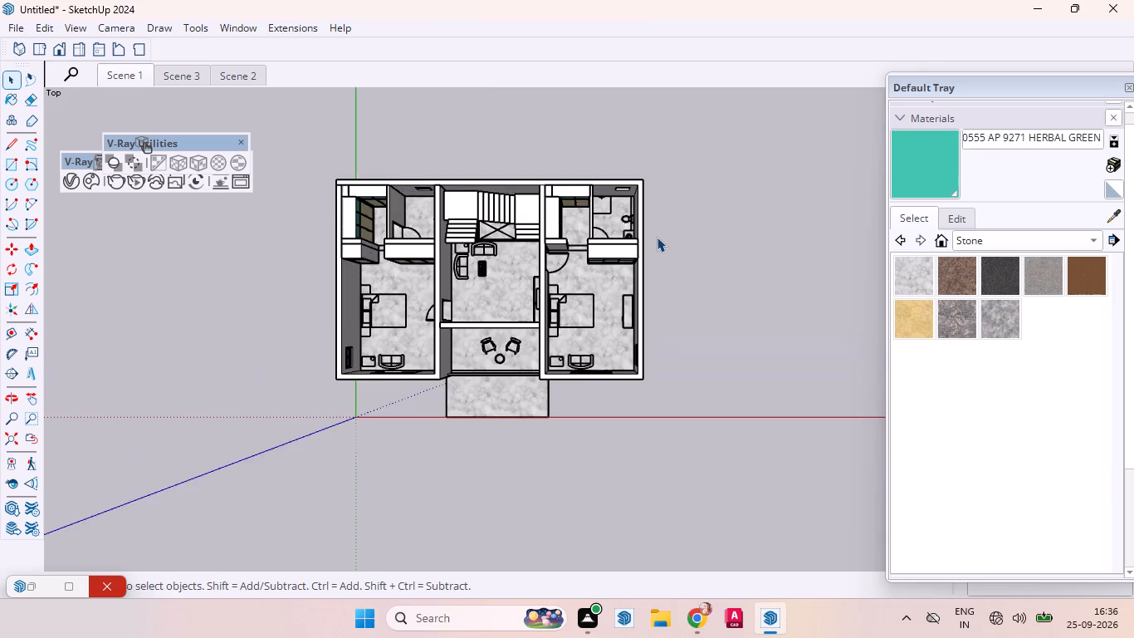
pyautogui.scroll(6, 657, 257)
pyautogui.scroll(-4, 535, 318)
pyautogui.scroll(10, 562, 328)
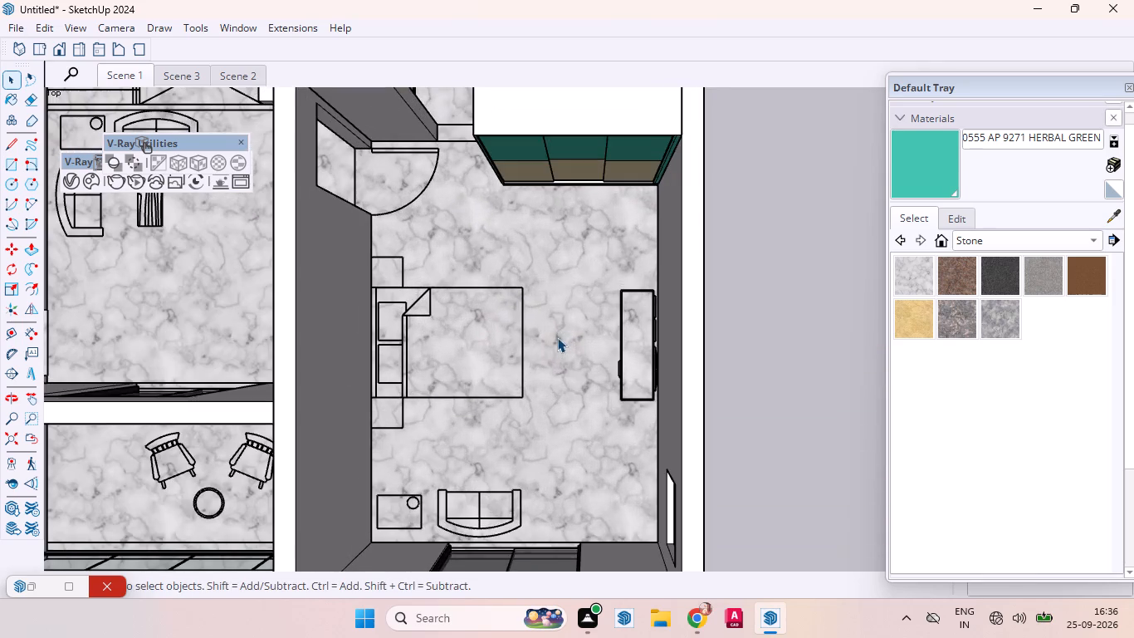
pyautogui.moveTo(557, 337); pyautogui.dragTo(626, 262, button='middle')
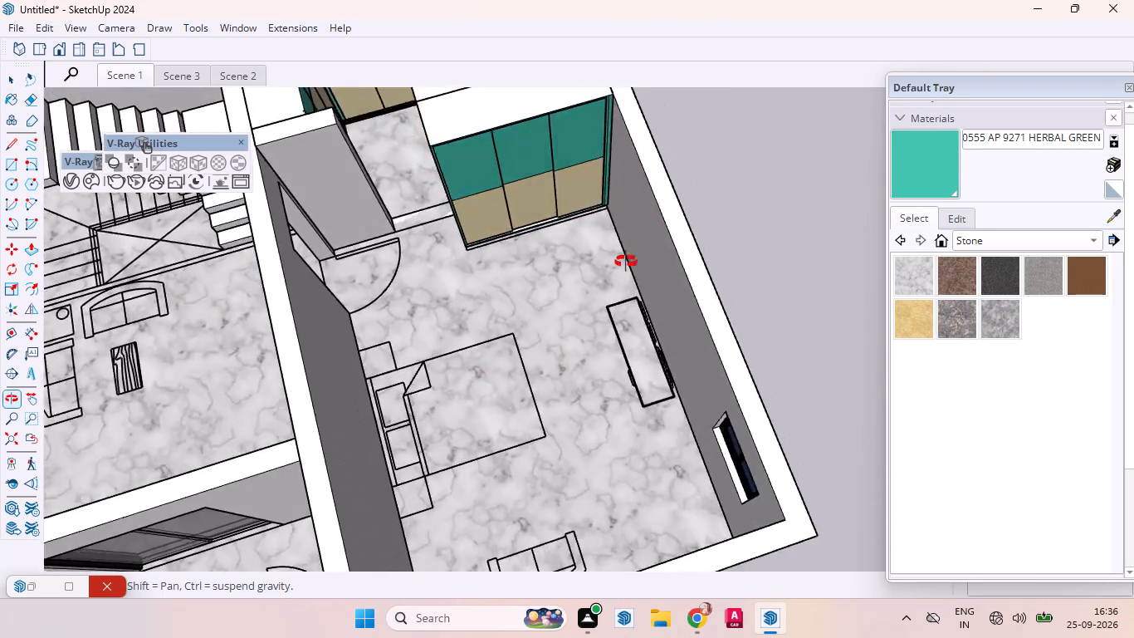
pyautogui.moveTo(626, 262); pyautogui.dragTo(549, 287, button='middle')
pyautogui.scroll(-6, 555, 287)
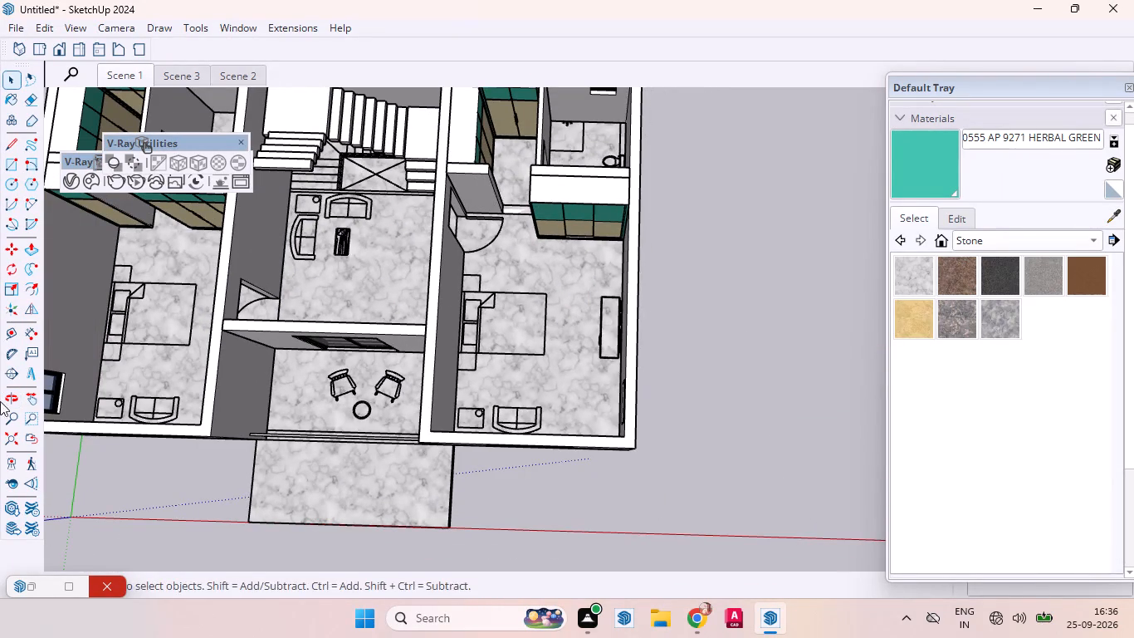
# Place the camera on the second bedroom's floor from the top view, facing the three-door wardrobe, with an eye height of 5'.
pyautogui.click(46, 52)
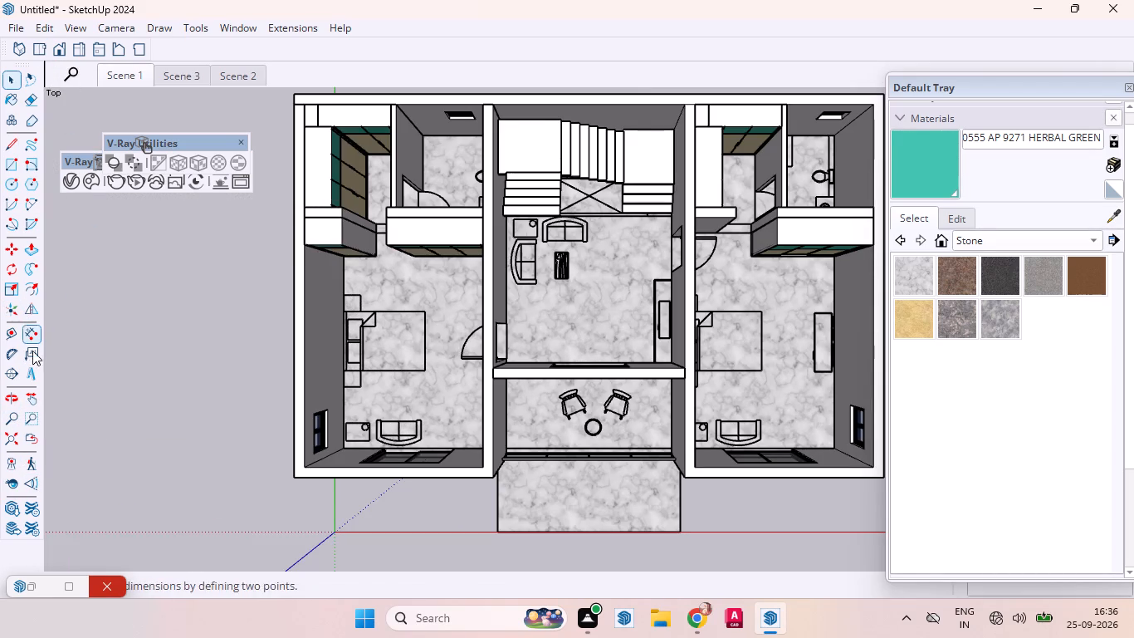
pyautogui.click(41, 390)
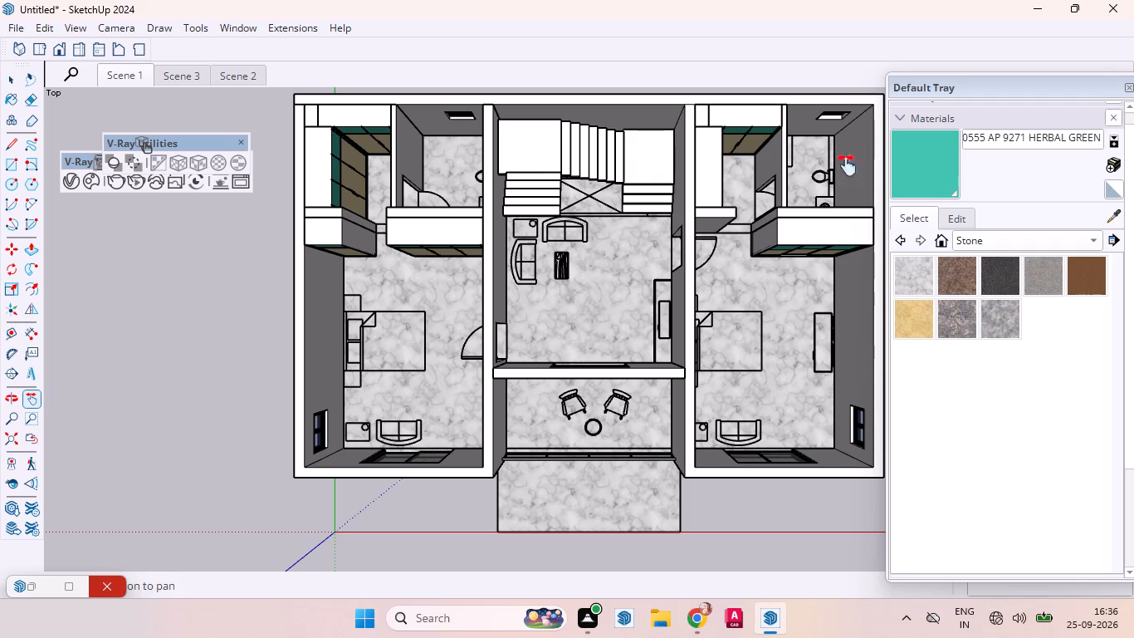
pyautogui.moveTo(788, 314); pyautogui.dragTo(778, 314)
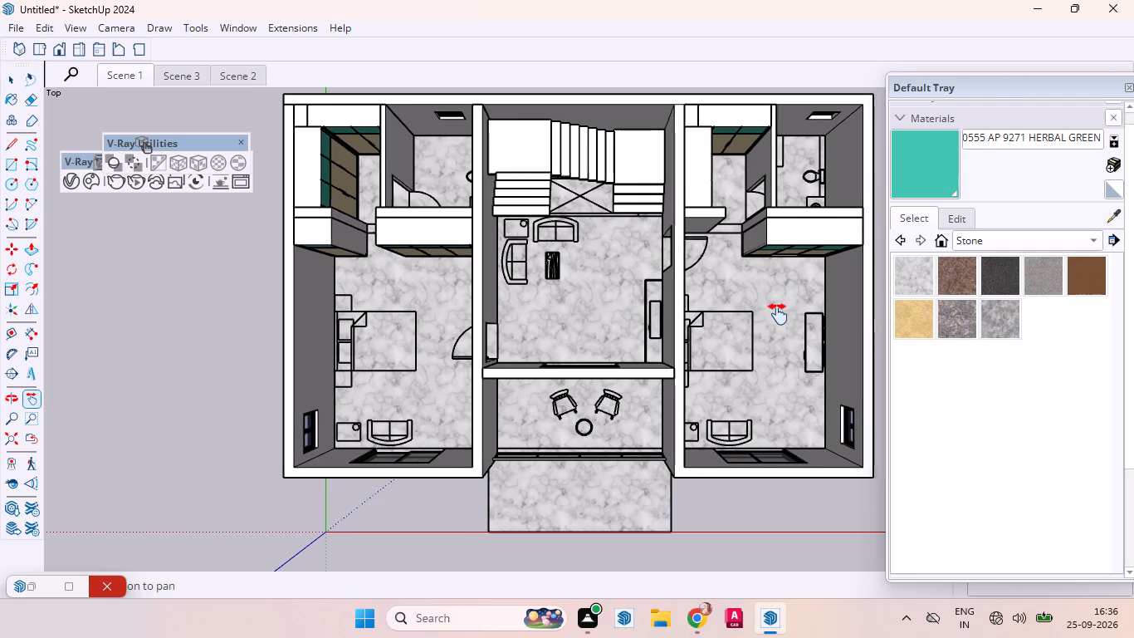
pyautogui.moveTo(778, 314); pyautogui.dragTo(709, 334)
pyautogui.moveTo(716, 375); pyautogui.dragTo(655, 374)
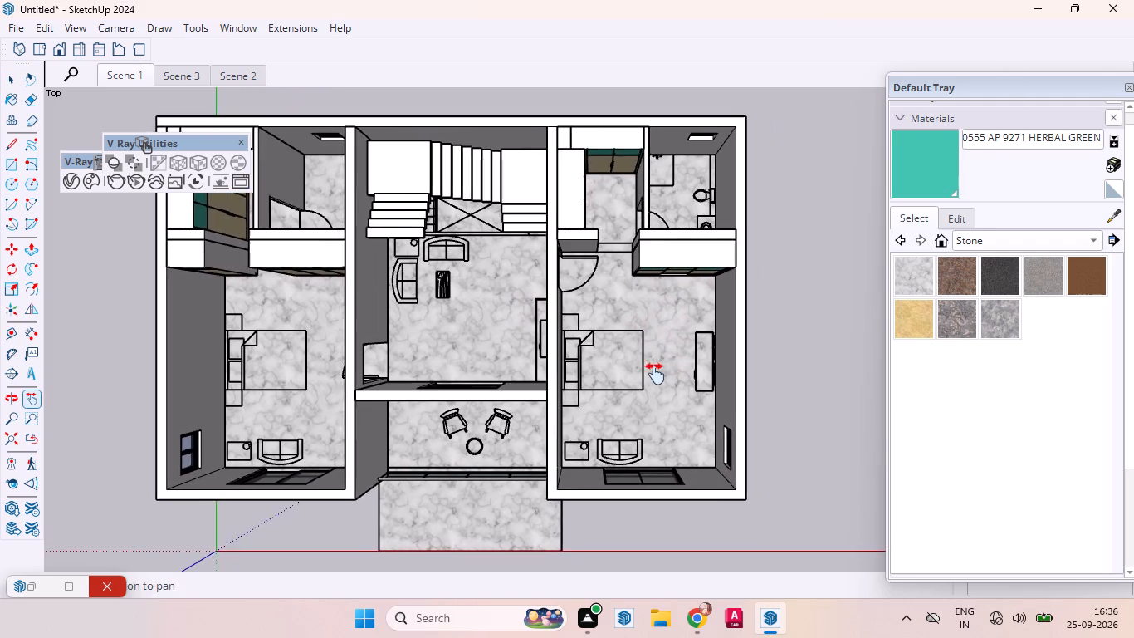
pyautogui.moveTo(655, 374); pyautogui.dragTo(618, 380)
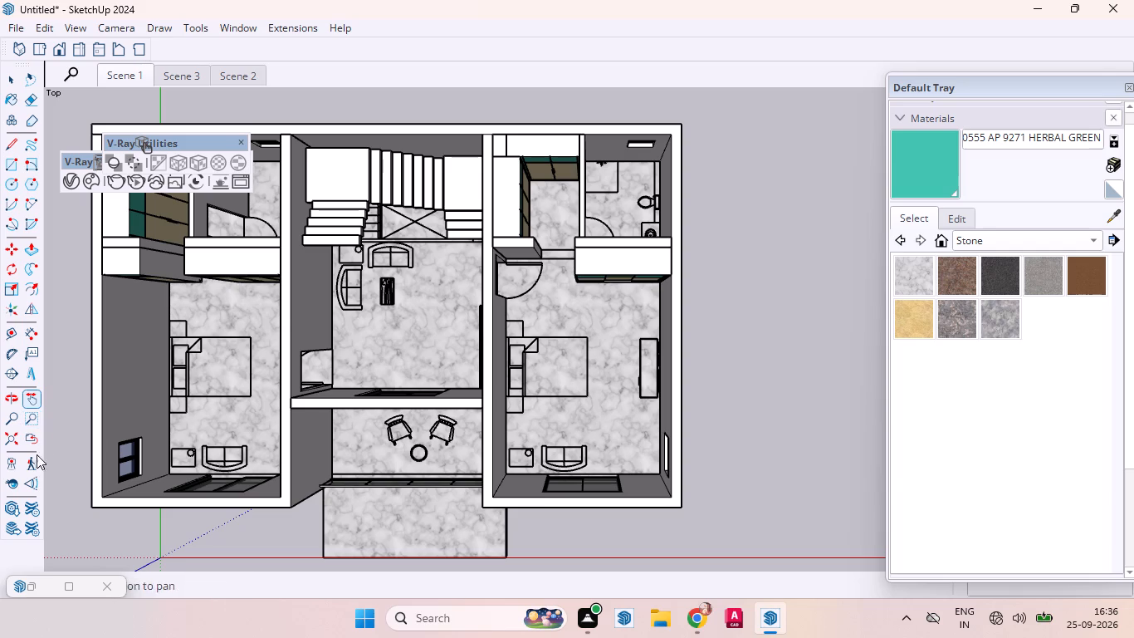
pyautogui.moveTo(7, 466); pyautogui.dragTo(29, 474)
pyautogui.click(12, 462)
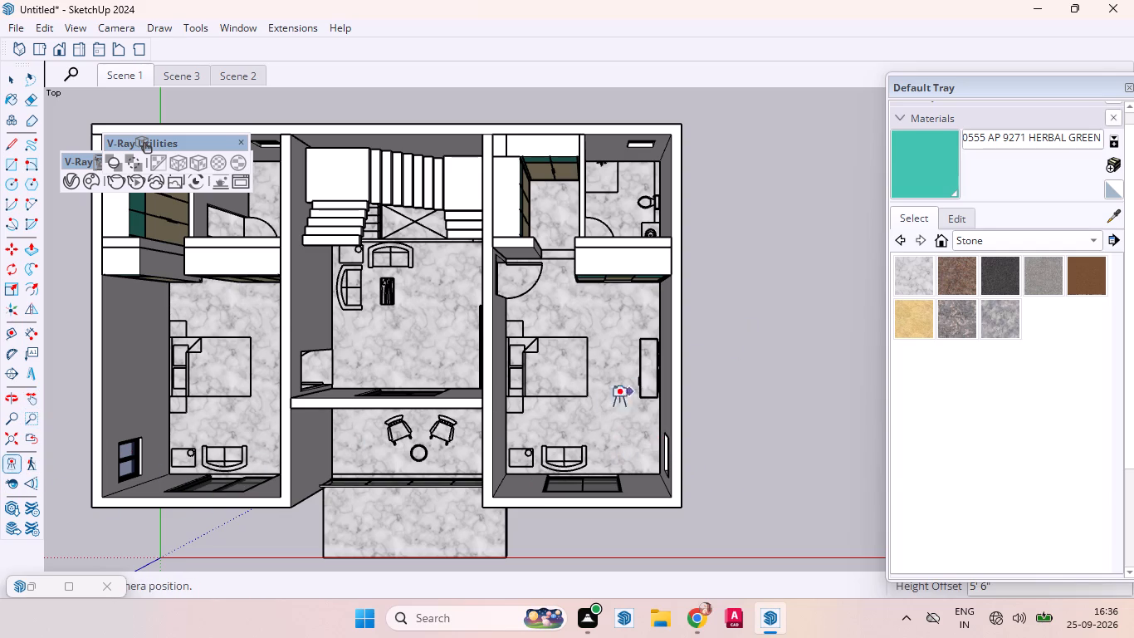
pyautogui.click(617, 442)
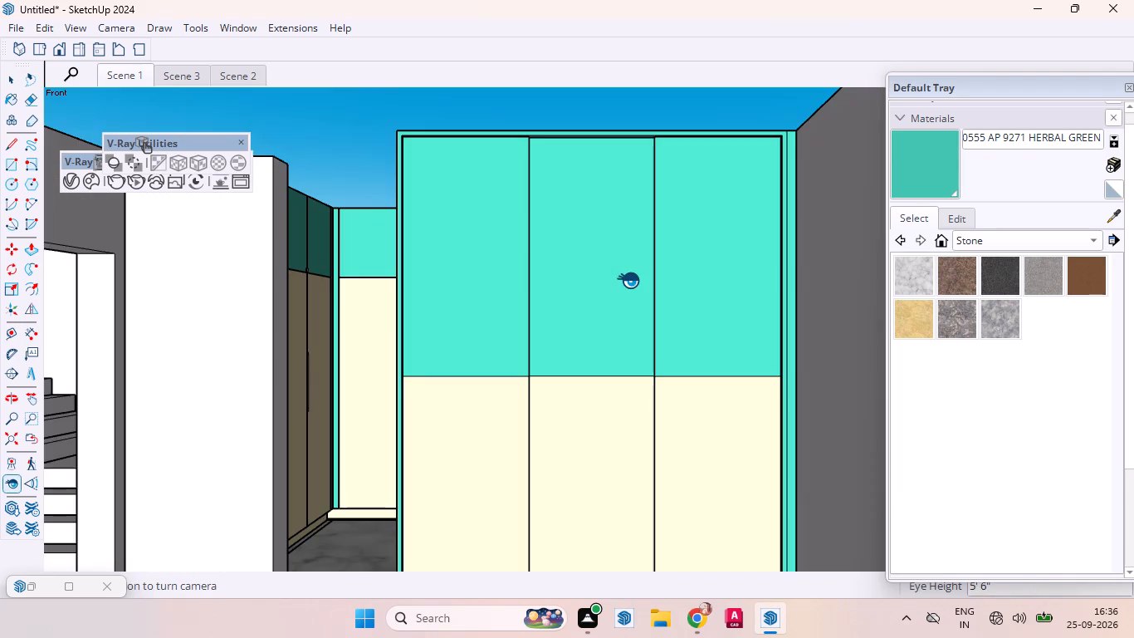
pyautogui.press('5')
pyautogui.press("'")
pyautogui.press('Return')
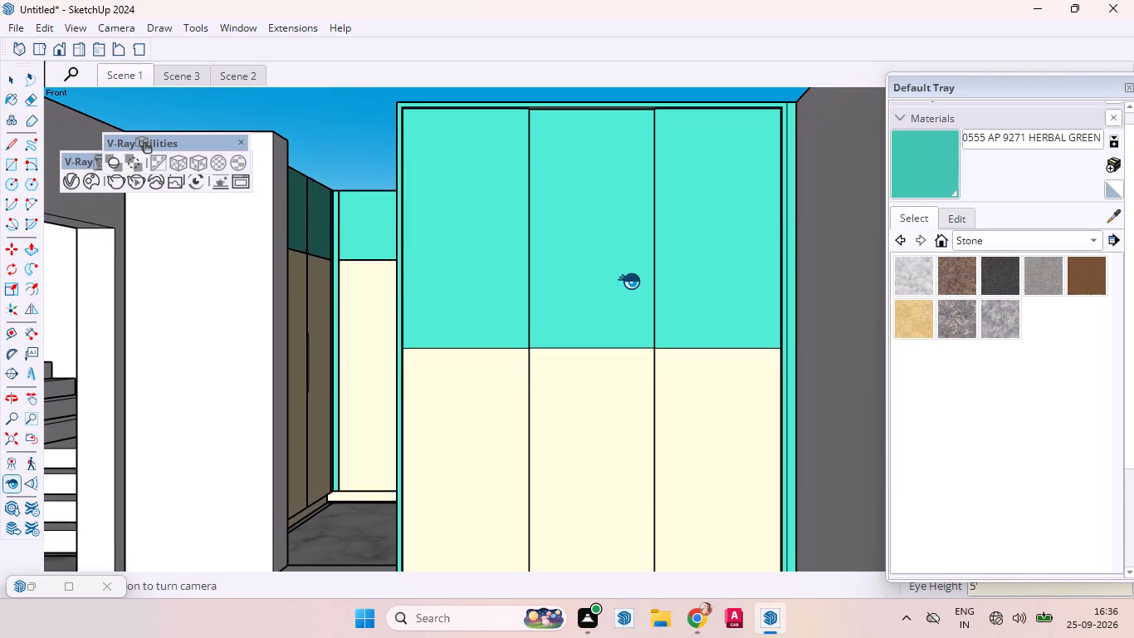
# Set the field of view to 45 degrees and save this second-bedroom wardrobe view as a new scene.
pyautogui.click(5, 417)
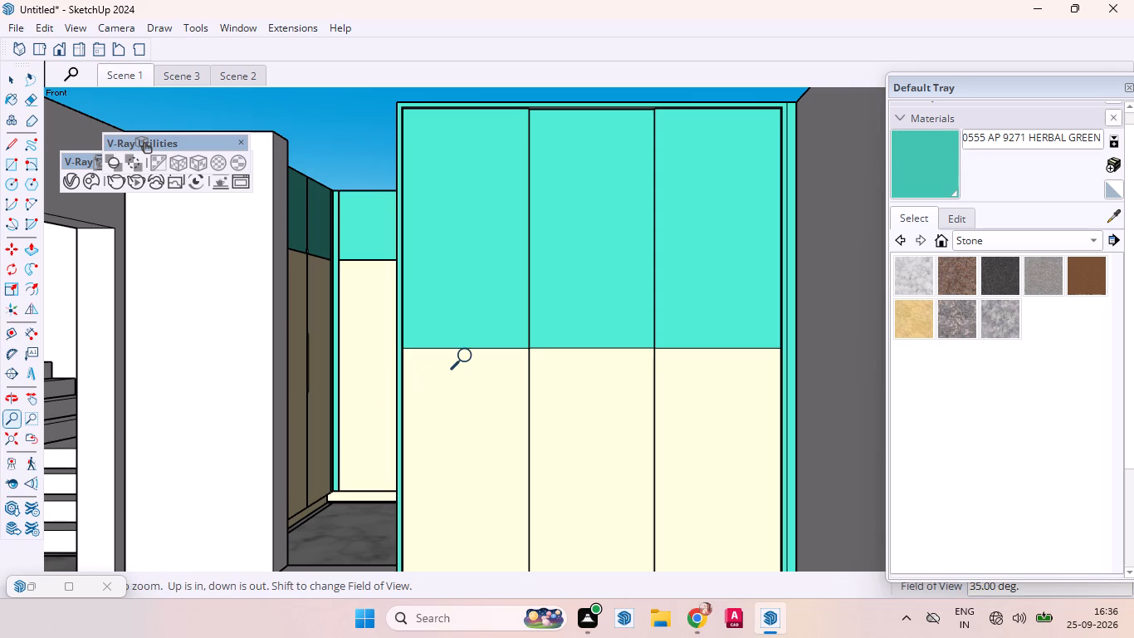
pyautogui.write('45')
pyautogui.press('Return')
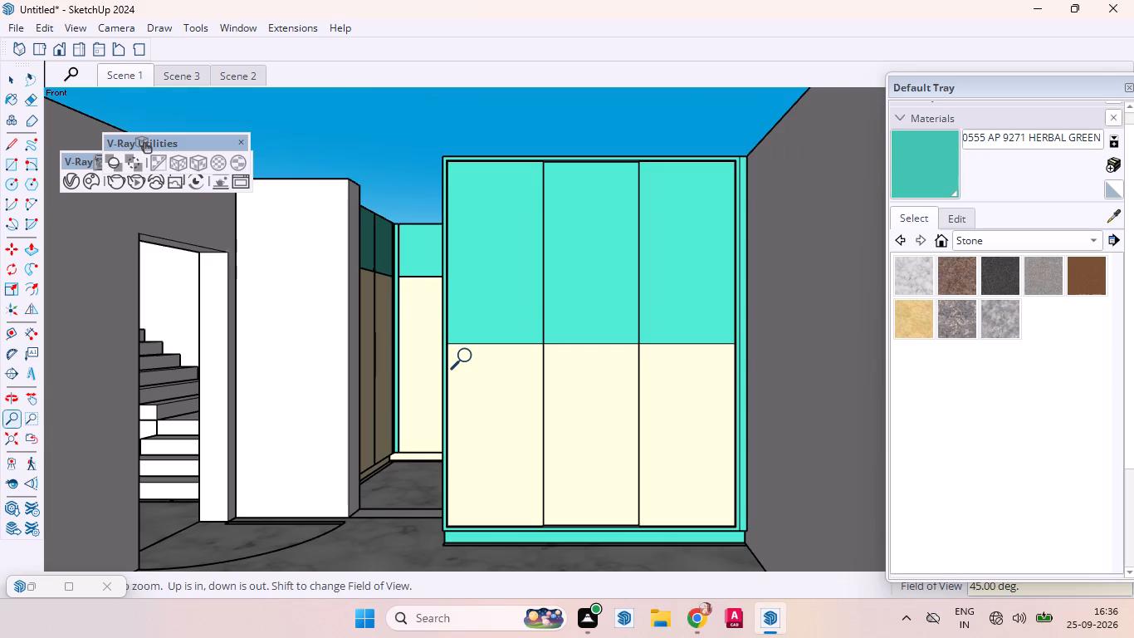
pyautogui.press('space')
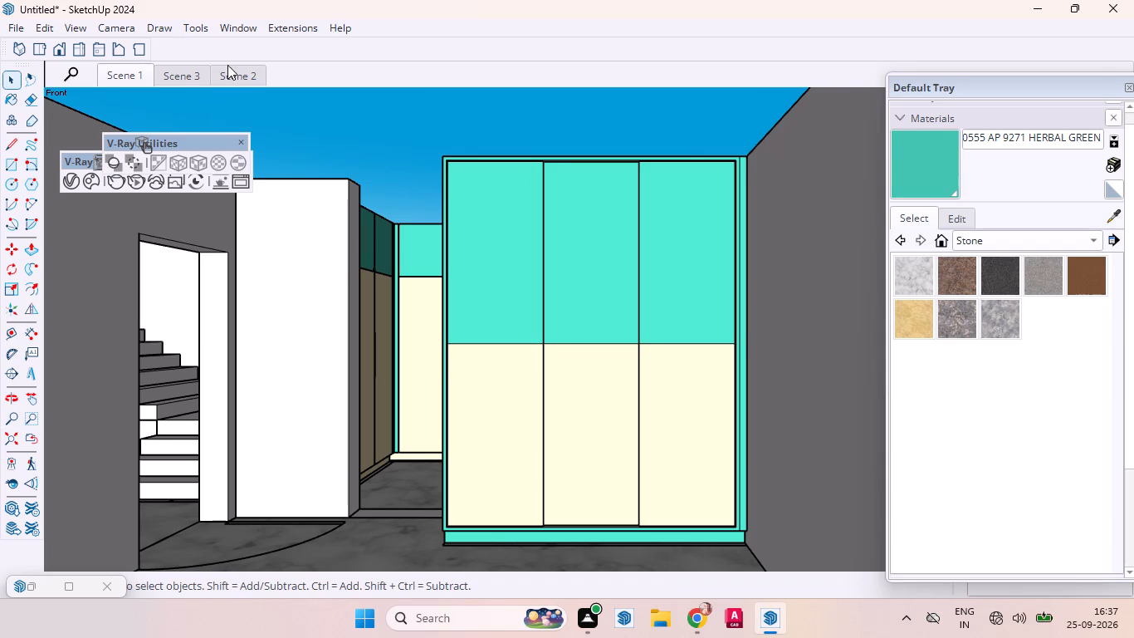
pyautogui.rightClick(252, 77)
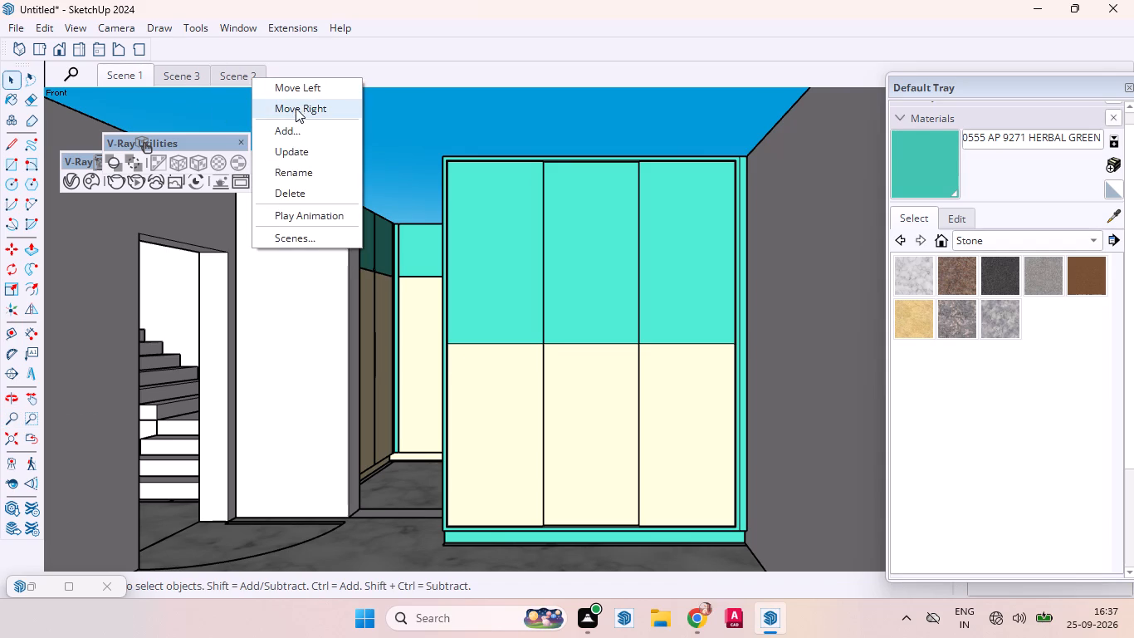
pyautogui.click(306, 135)
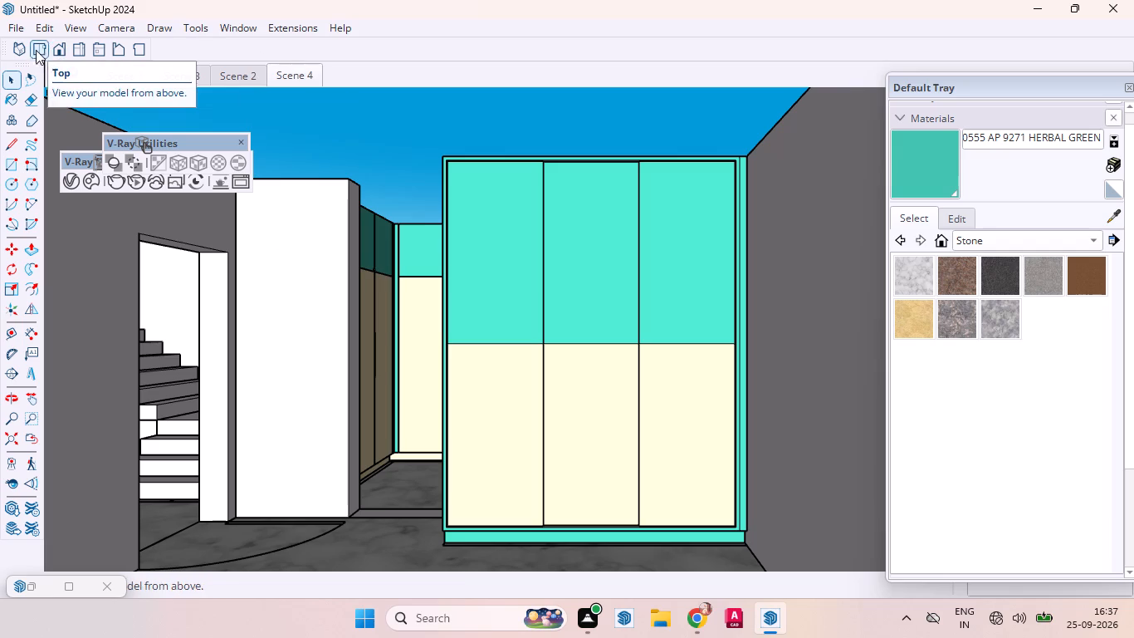
# Unhide the last hidden object, the ceiling slab, and update Scene 4 with it.
pyautogui.click(46, 26)
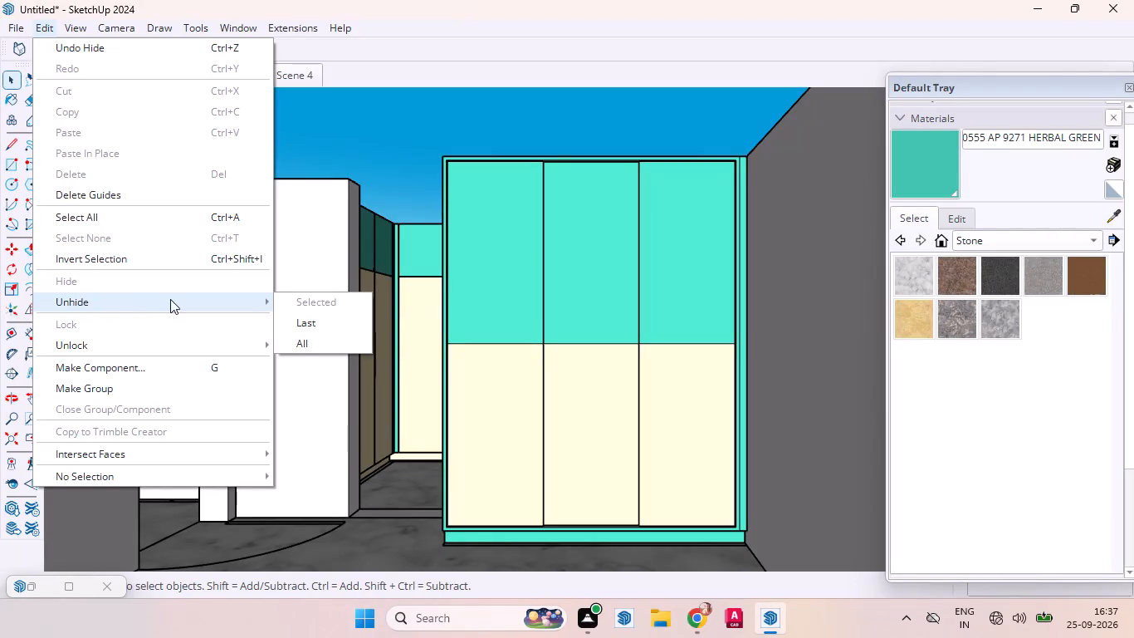
pyautogui.click(296, 321)
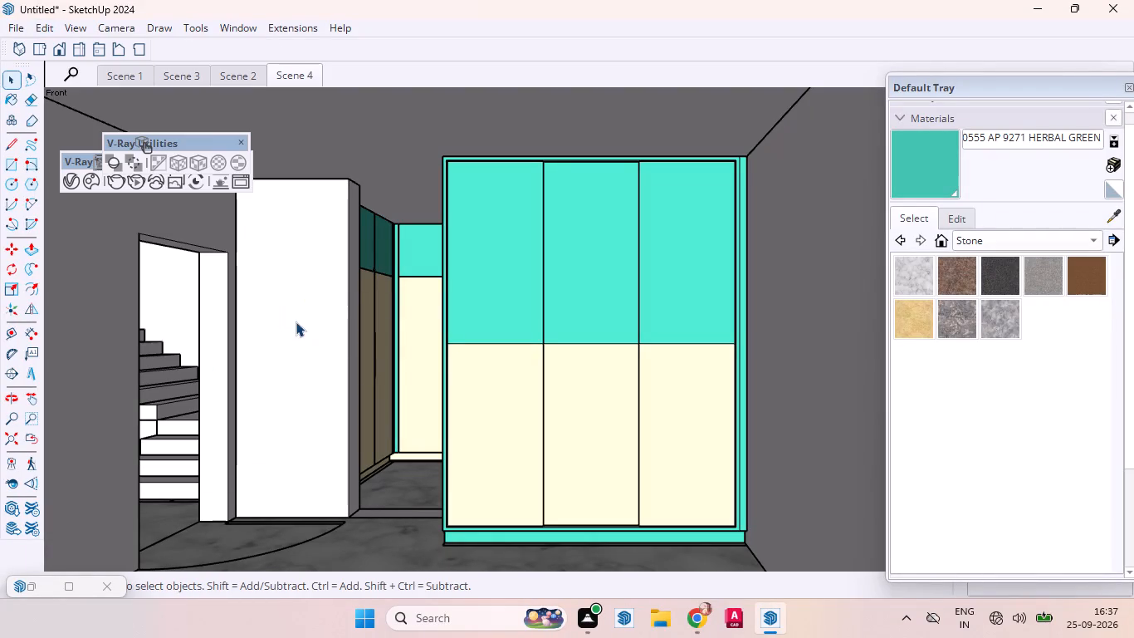
pyautogui.rightClick(282, 71)
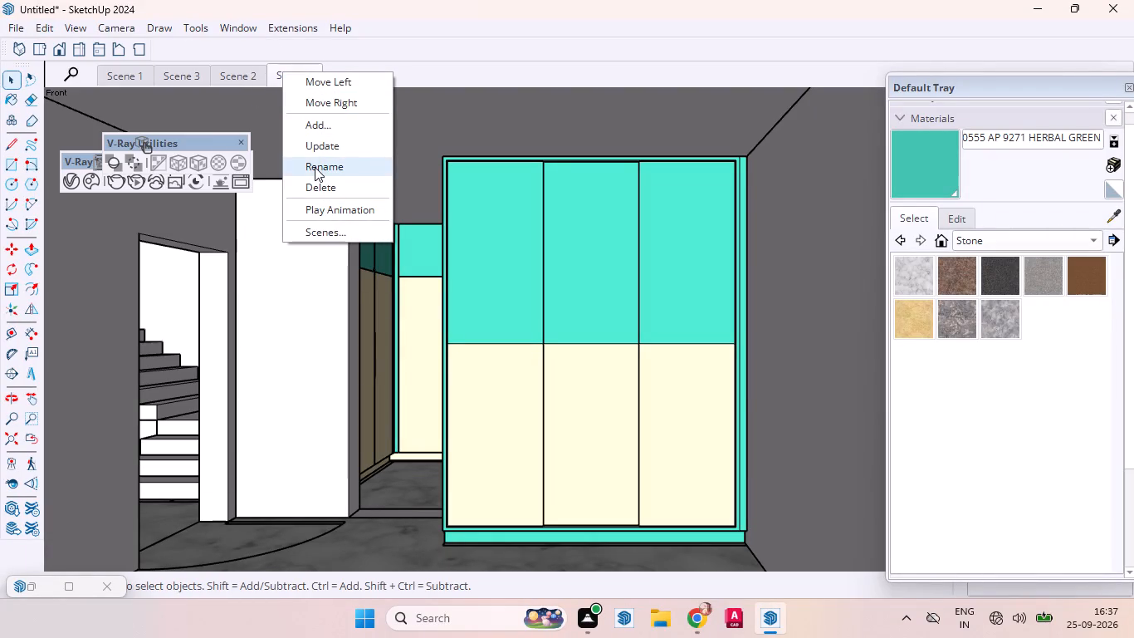
pyautogui.click(313, 137)
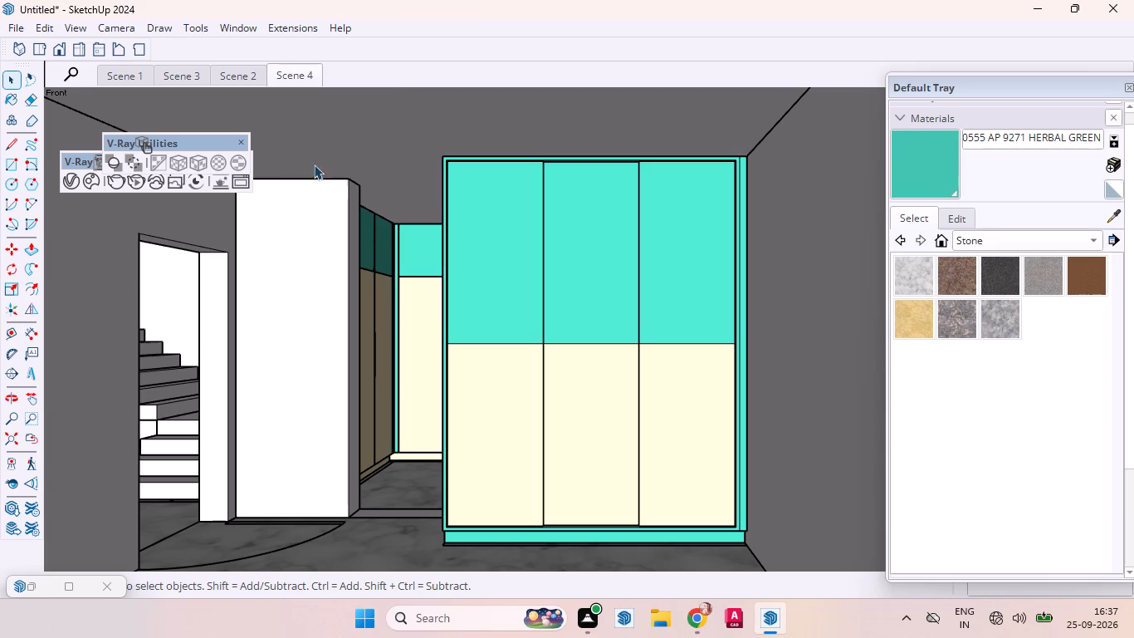
# Examine the bedroom and dressing-area wardrobes up close from Scene 4, and return to the saved view.
pyautogui.scroll(5, 358, 285)
pyautogui.scroll(-1, 477, 359)
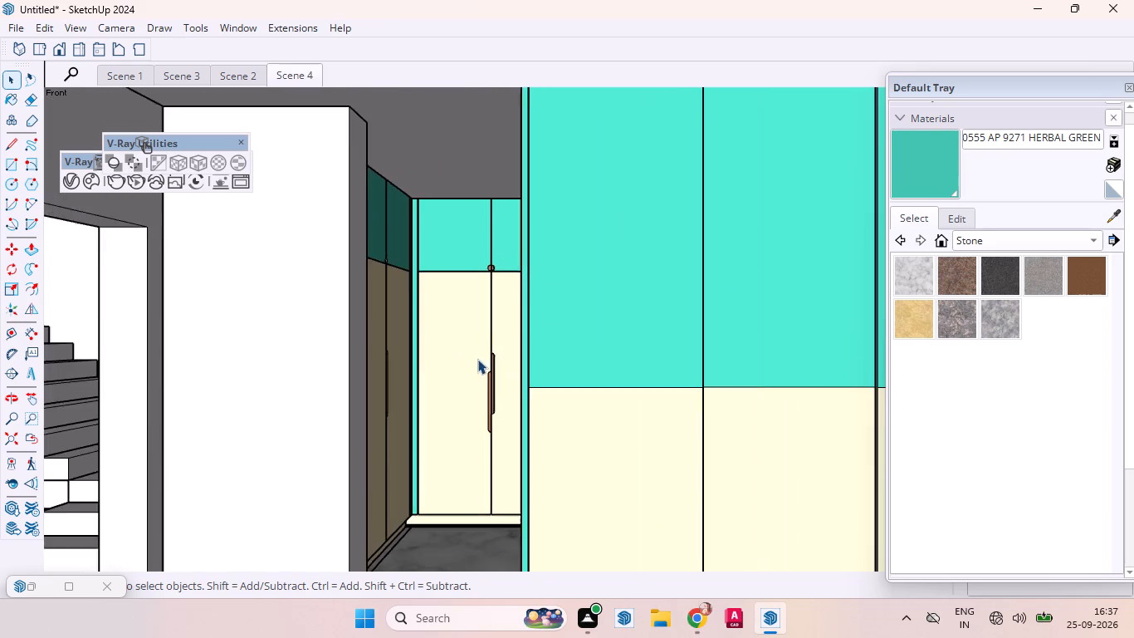
pyautogui.scroll(-5, 477, 359)
pyautogui.scroll(9, 479, 417)
pyautogui.scroll(-3, 479, 363)
pyautogui.scroll(1, 479, 363)
pyautogui.scroll(-1, 479, 361)
pyautogui.click(306, 77)
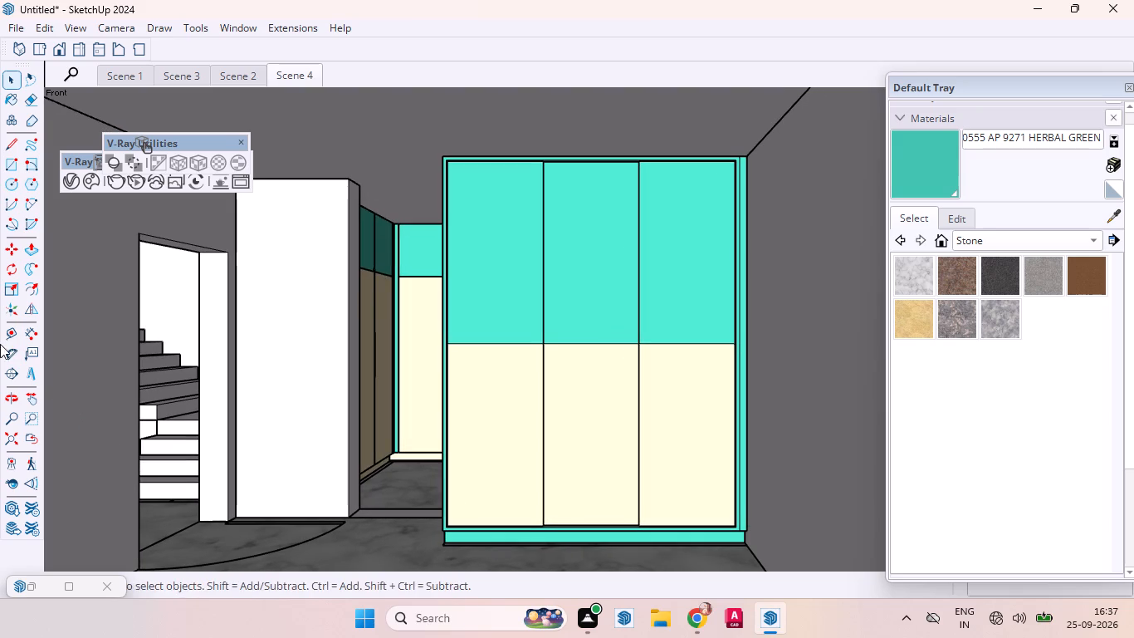
# Frame the dressing area's two-door wardrobe closely at an eye height of 5' and save the view as a new scene.
pyautogui.click(26, 390)
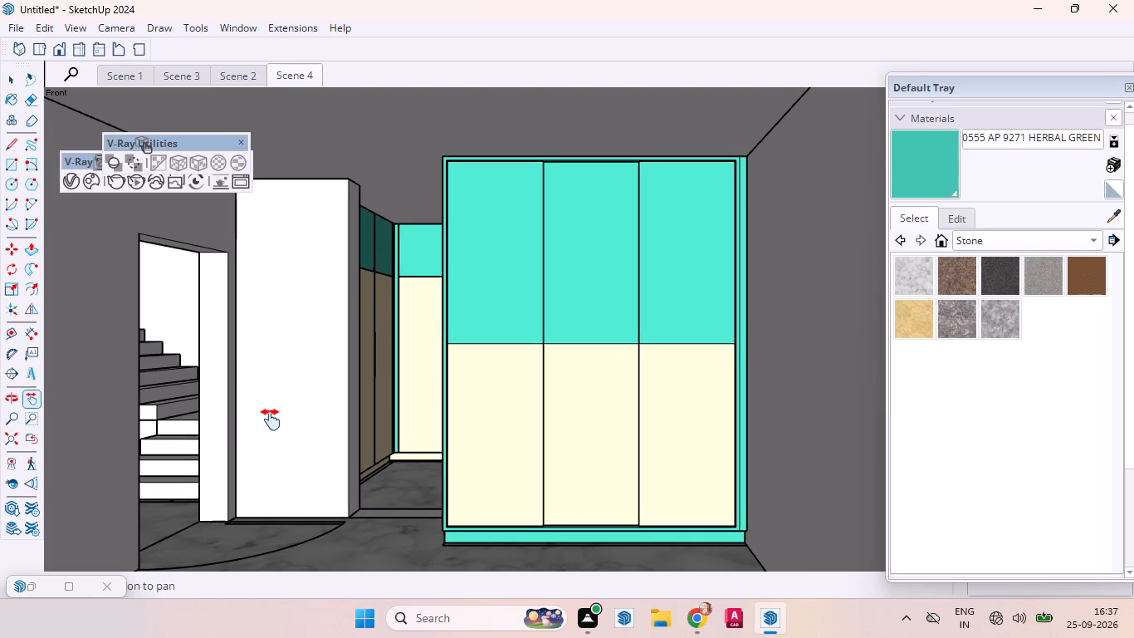
pyautogui.moveTo(271, 420); pyautogui.dragTo(369, 426)
pyautogui.scroll(4, 435, 405)
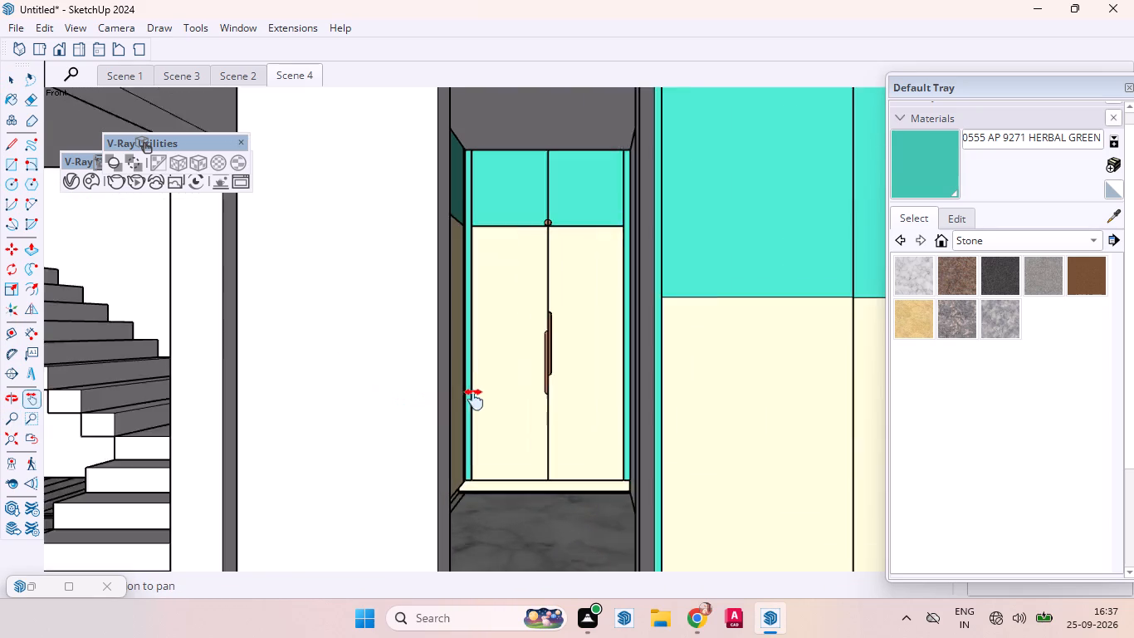
pyautogui.scroll(2, 474, 400)
pyautogui.scroll(2, 626, 230)
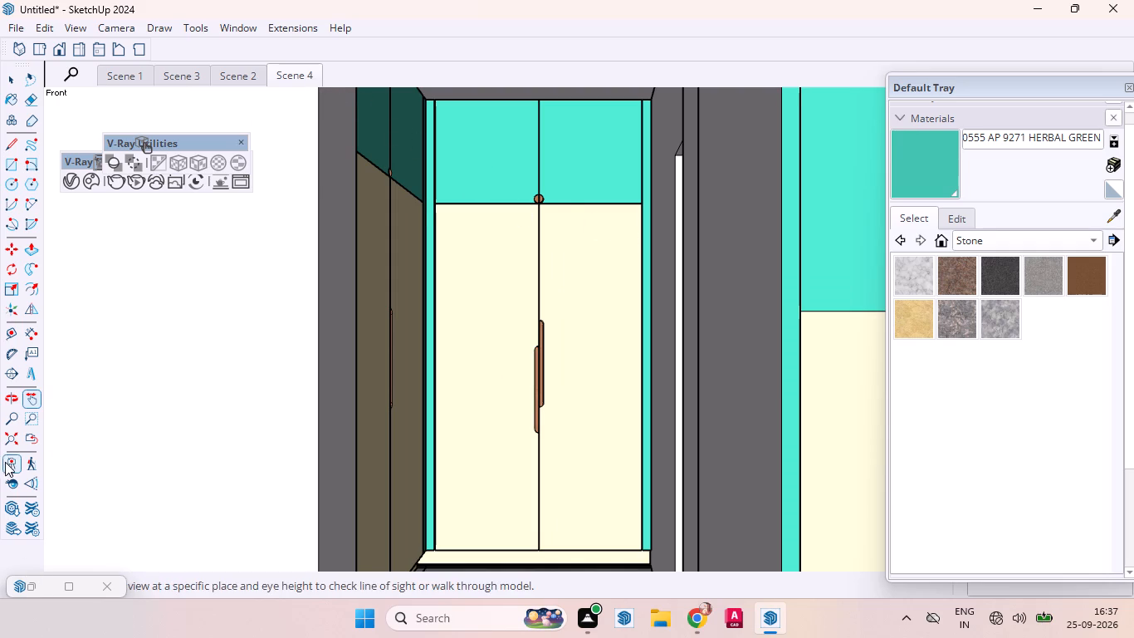
pyautogui.click(10, 488)
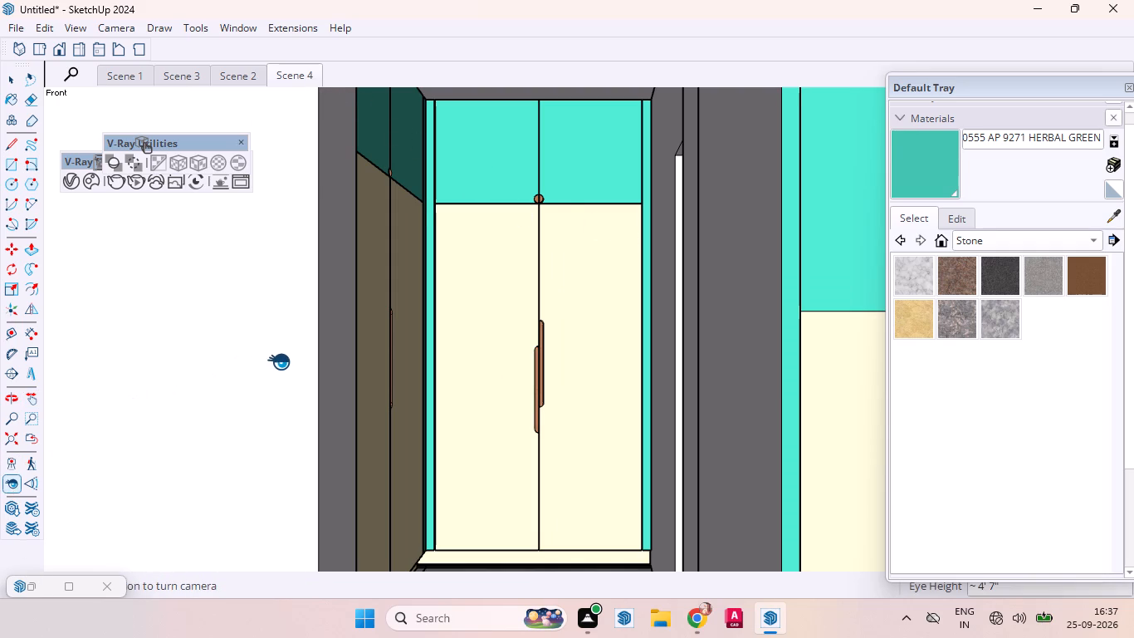
pyautogui.press('5')
pyautogui.press("'")
pyautogui.press('Return')
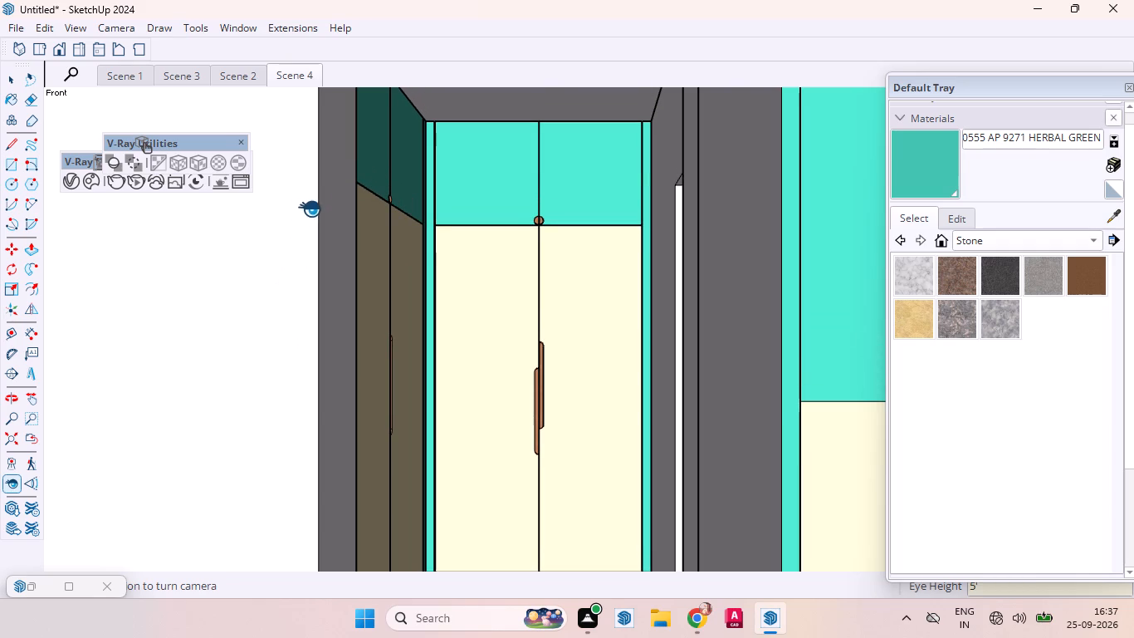
pyautogui.rightClick(302, 72)
pyautogui.click(349, 119)
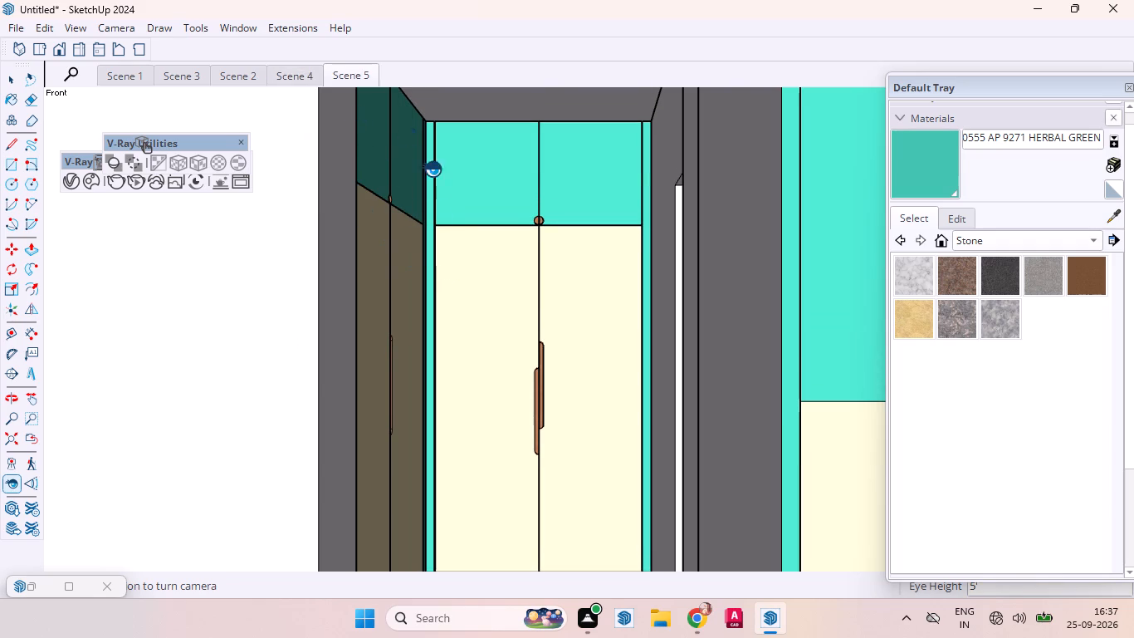
pyautogui.press('space')
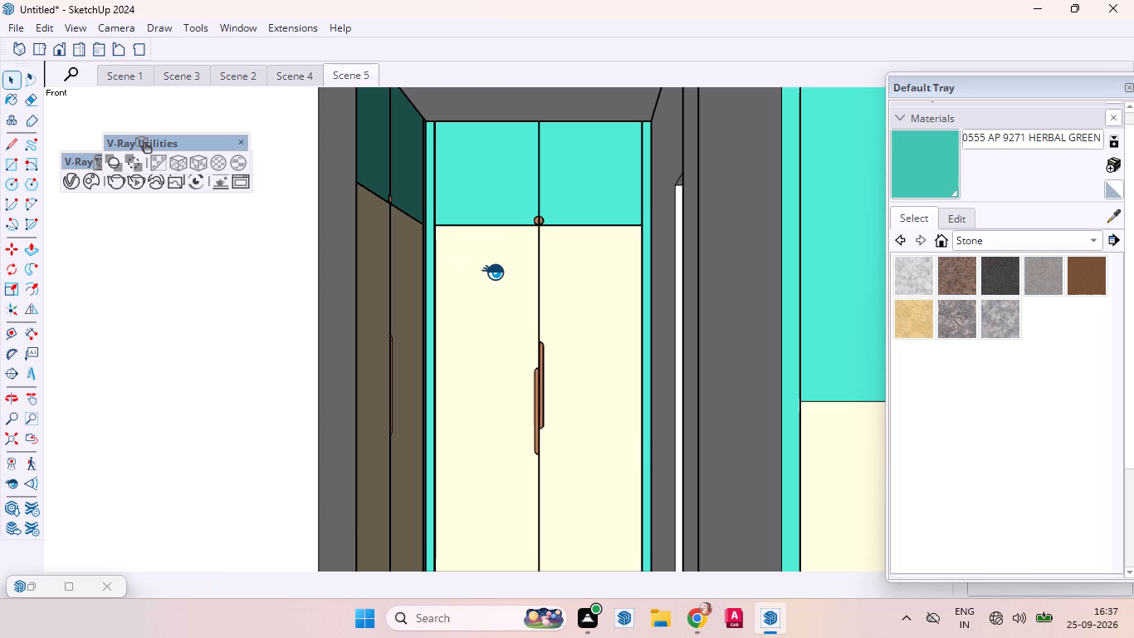
# Review Scene 4 and Scene 5, examine the roofed house from outside, and return to Scene 4.
pyautogui.click(279, 80)
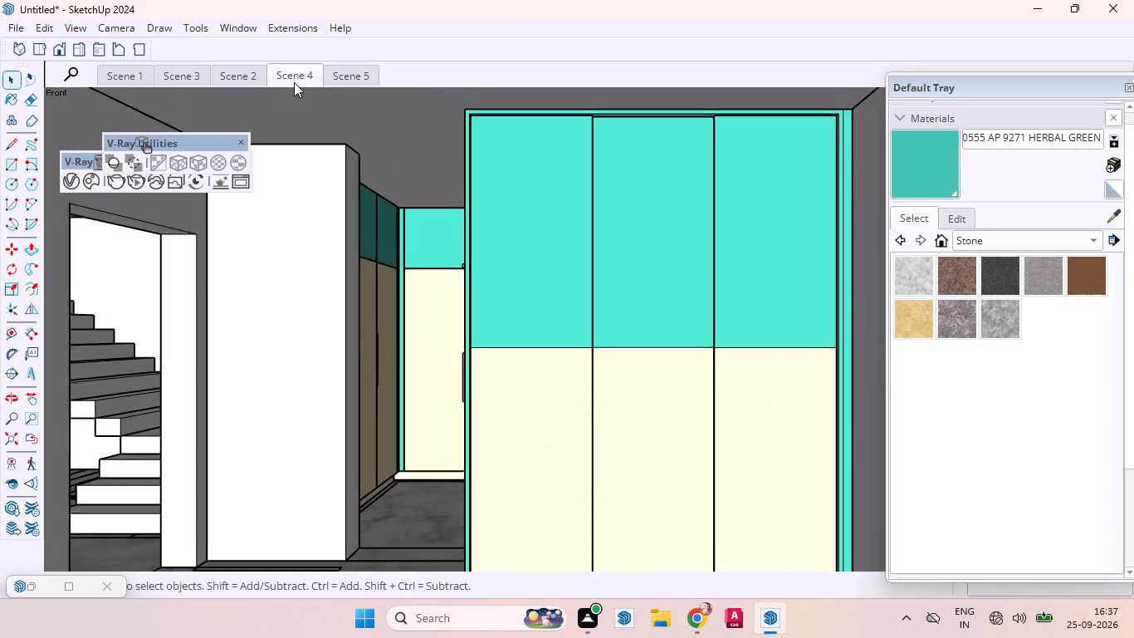
pyautogui.click(349, 74)
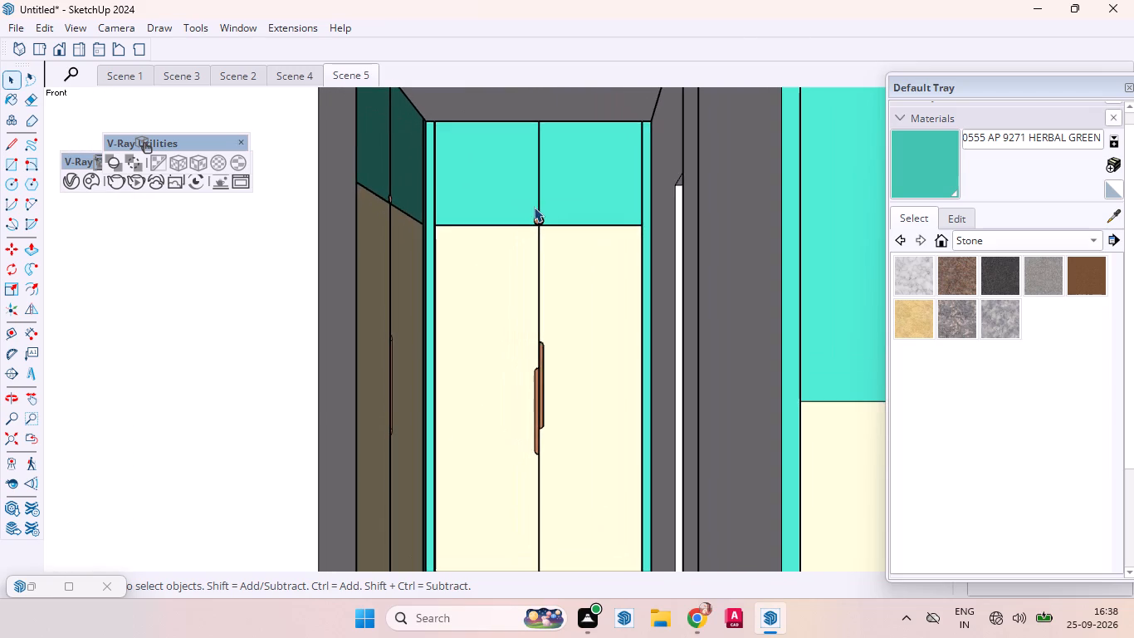
pyautogui.moveTo(534, 209); pyautogui.dragTo(544, 218)
pyautogui.moveTo(534, 209); pyautogui.dragTo(288, 467, button='middle')
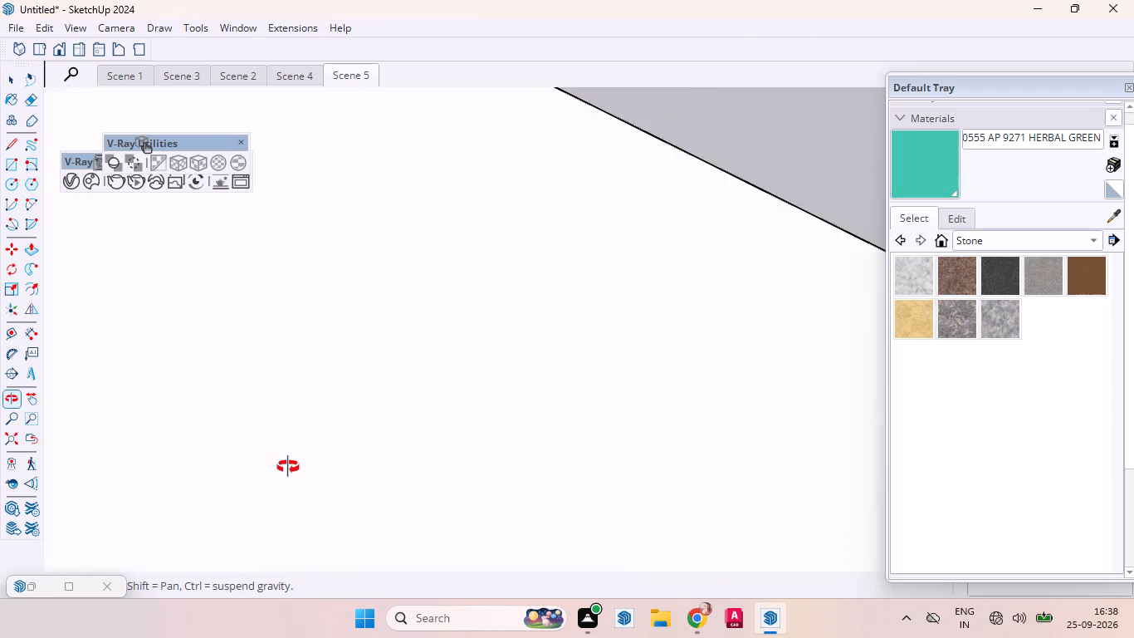
pyautogui.moveTo(288, 467); pyautogui.dragTo(301, 434, button='middle')
pyautogui.scroll(-2, 338, 352)
pyautogui.scroll(1, 344, 336)
pyautogui.scroll(-16, 349, 322)
pyautogui.scroll(1, 721, 105)
pyautogui.scroll(-2, 721, 105)
pyautogui.scroll(1, 720, 106)
pyautogui.scroll(-16, 719, 106)
pyautogui.scroll(2, 712, 114)
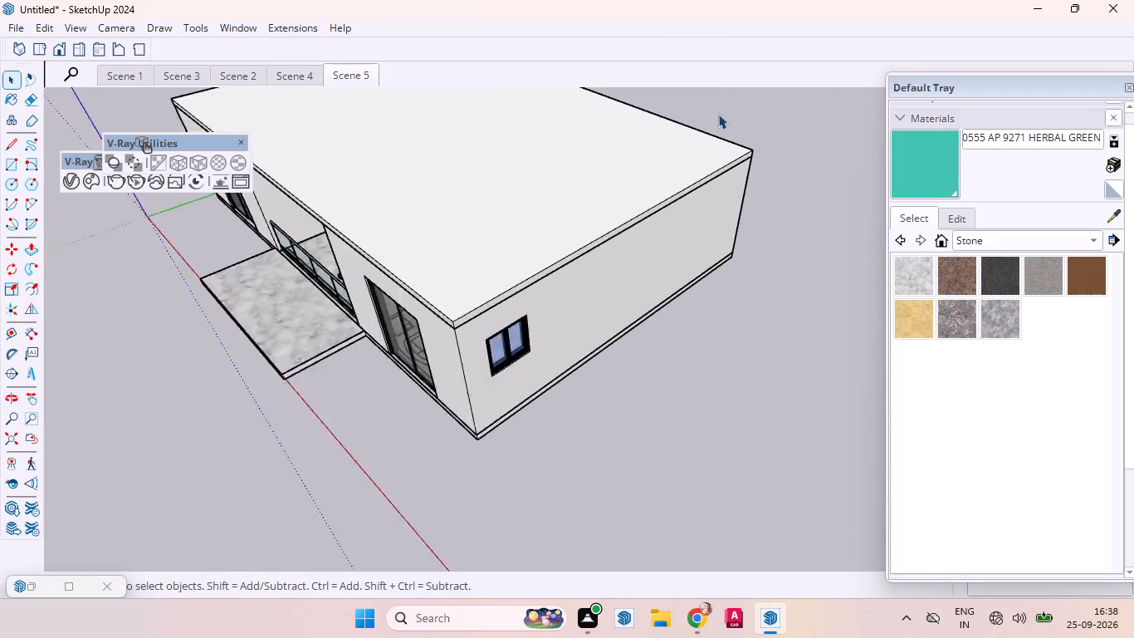
pyautogui.scroll(-6, 731, 115)
pyautogui.moveTo(696, 115); pyautogui.dragTo(883, 208, button='middle')
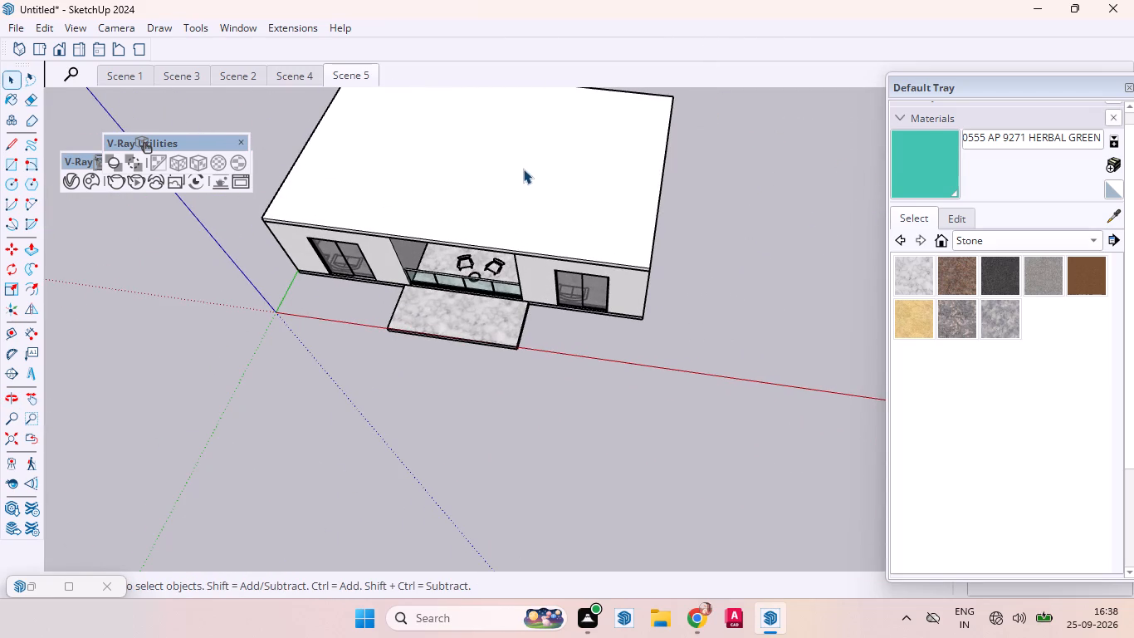
pyautogui.scroll(4, 512, 197)
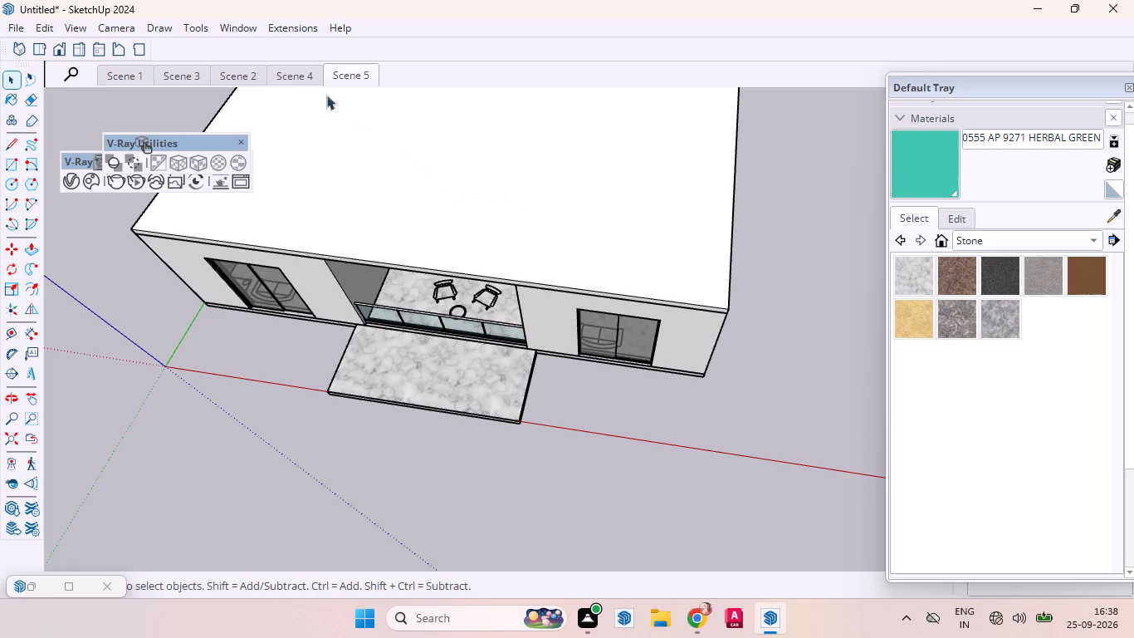
pyautogui.click(295, 77)
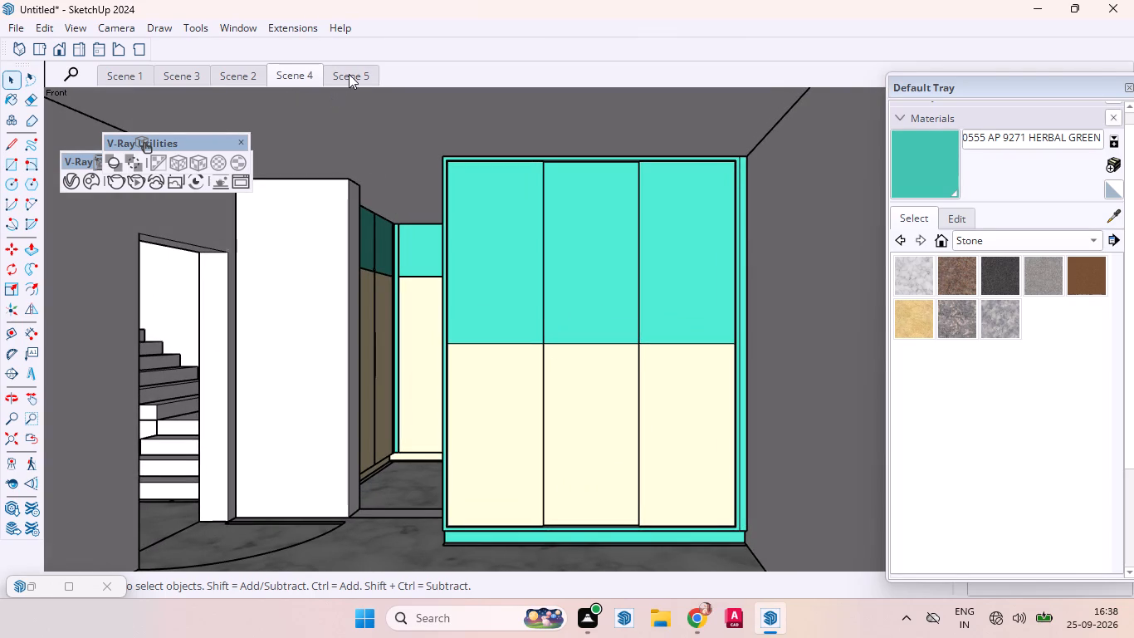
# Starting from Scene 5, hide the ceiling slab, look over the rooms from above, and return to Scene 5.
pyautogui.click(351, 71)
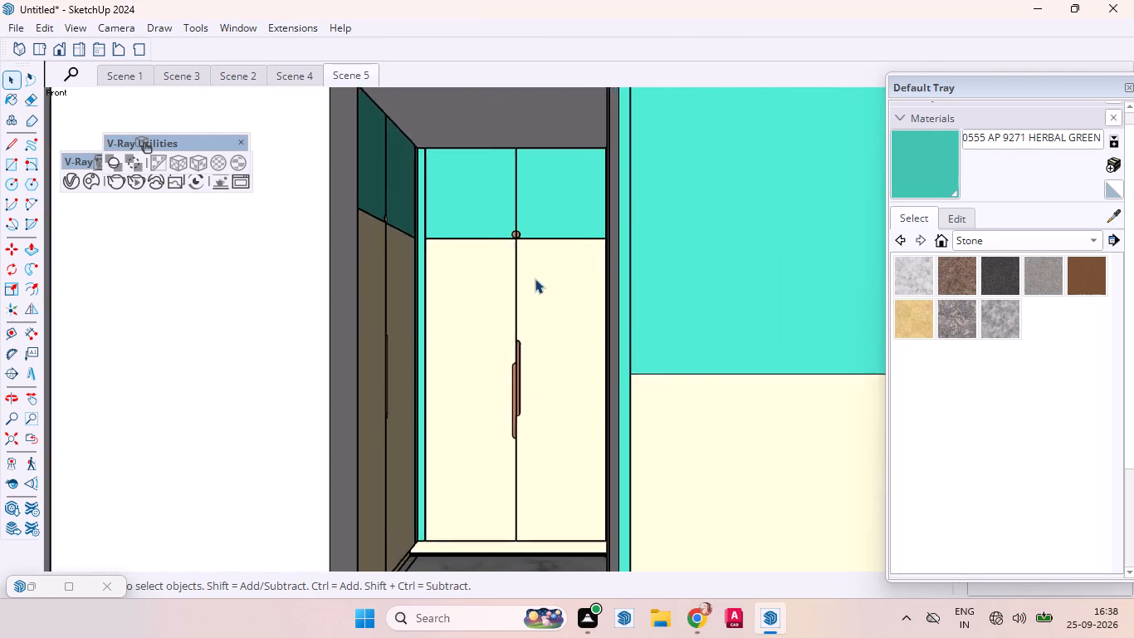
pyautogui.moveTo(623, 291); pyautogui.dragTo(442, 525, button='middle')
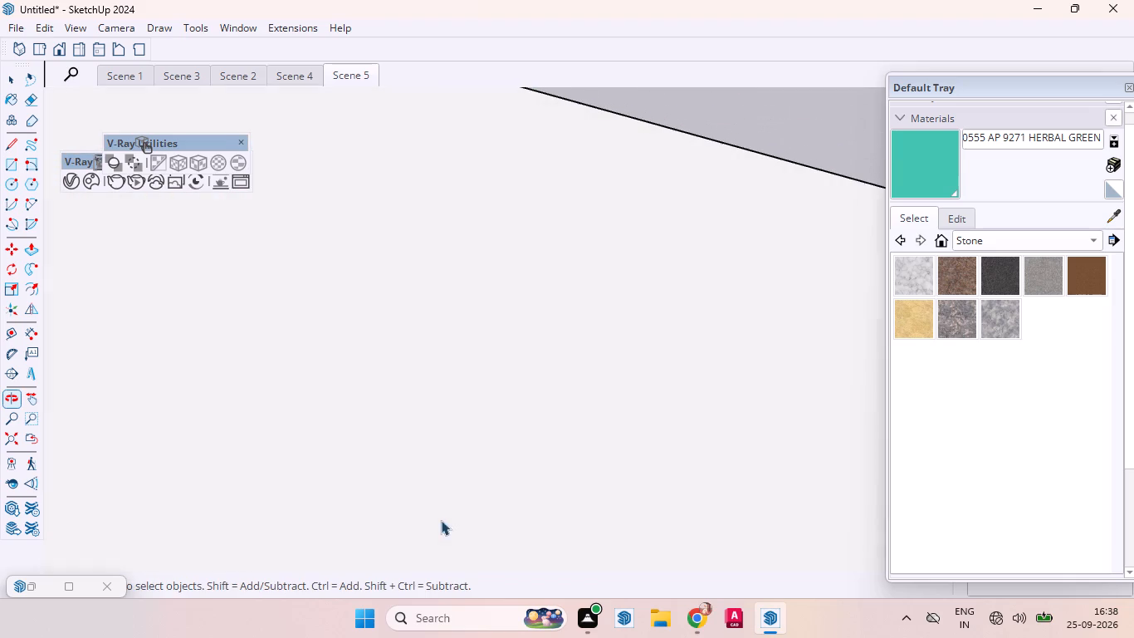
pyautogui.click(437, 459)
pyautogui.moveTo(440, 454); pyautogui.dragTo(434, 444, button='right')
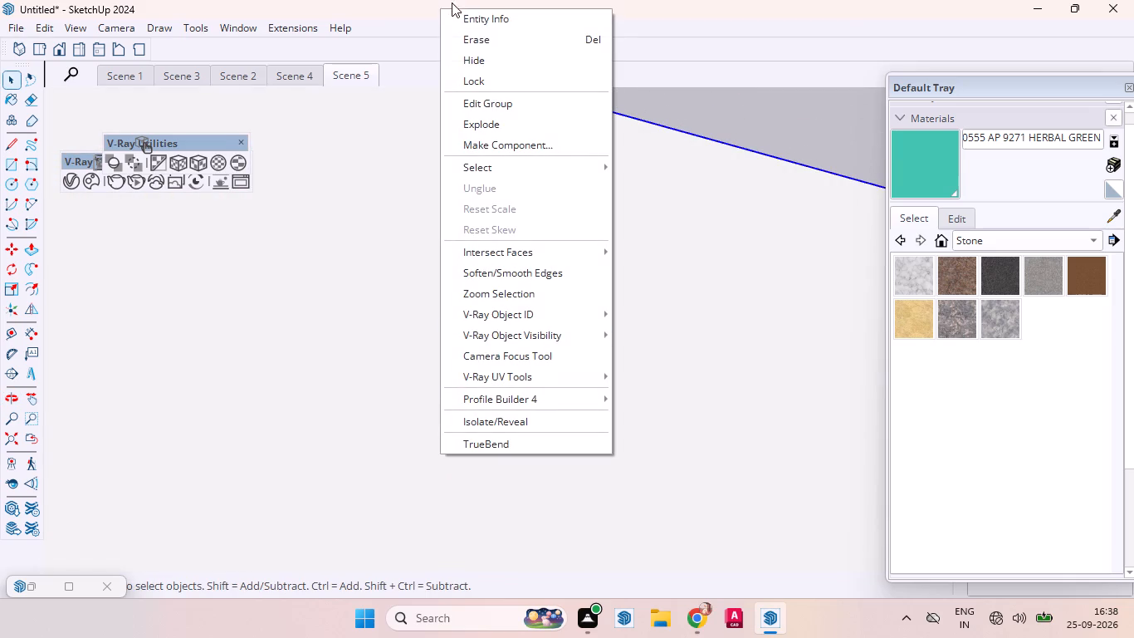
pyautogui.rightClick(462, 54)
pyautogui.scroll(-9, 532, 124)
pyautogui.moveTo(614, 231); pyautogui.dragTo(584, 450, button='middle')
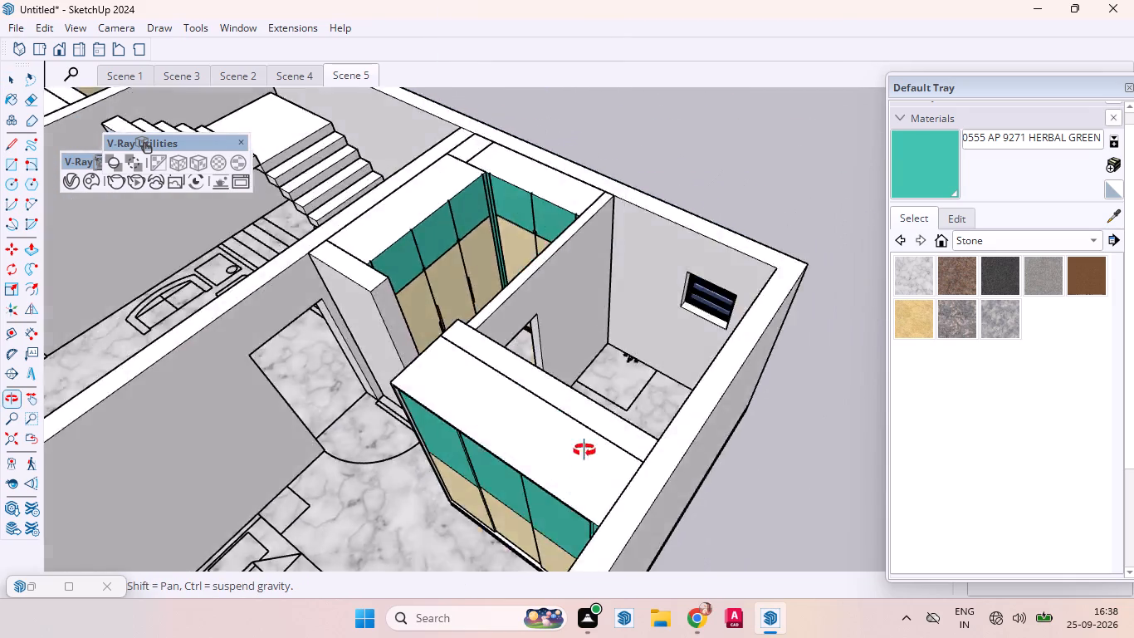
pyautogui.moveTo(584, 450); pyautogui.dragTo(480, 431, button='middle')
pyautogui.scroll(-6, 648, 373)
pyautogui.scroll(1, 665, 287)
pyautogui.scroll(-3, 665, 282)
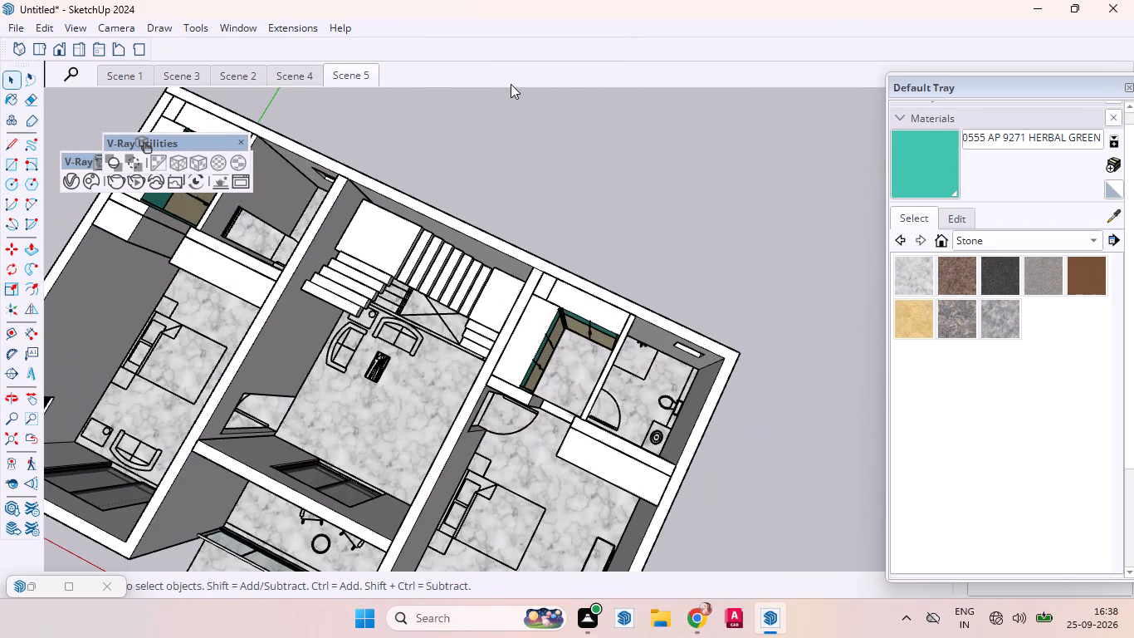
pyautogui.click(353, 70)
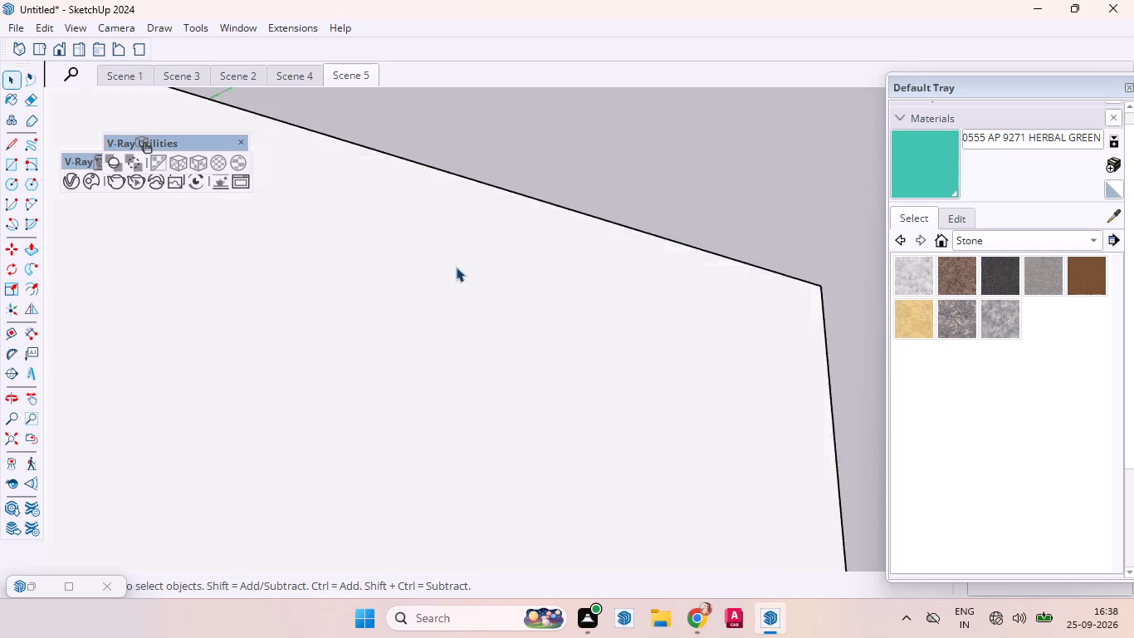
# Switch to the top view and hide the ceiling slab covering the rooms.
pyautogui.scroll(-3, 503, 289)
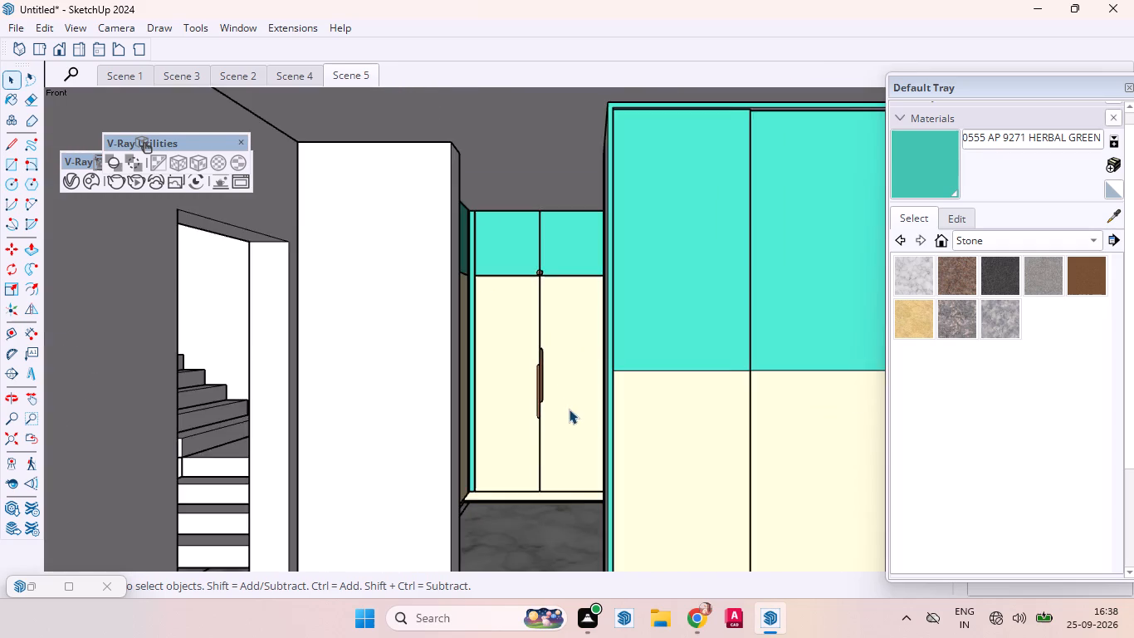
pyautogui.scroll(-3, 569, 409)
pyautogui.scroll(5, 567, 408)
pyautogui.scroll(-12, 567, 408)
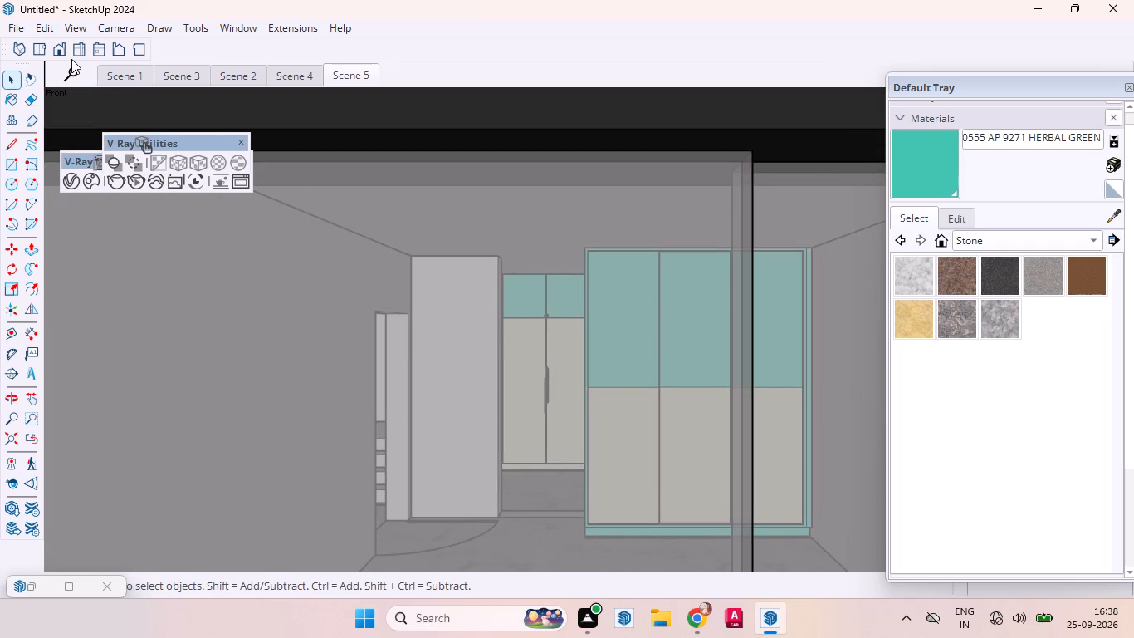
pyautogui.click(35, 47)
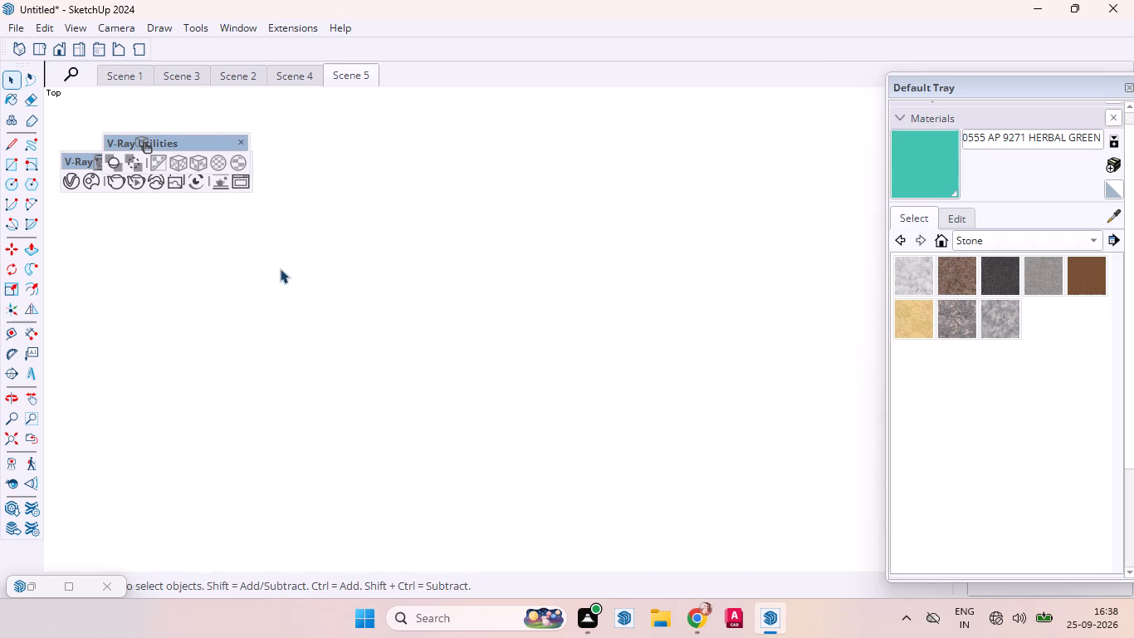
pyautogui.rightClick(320, 276)
pyautogui.click(345, 48)
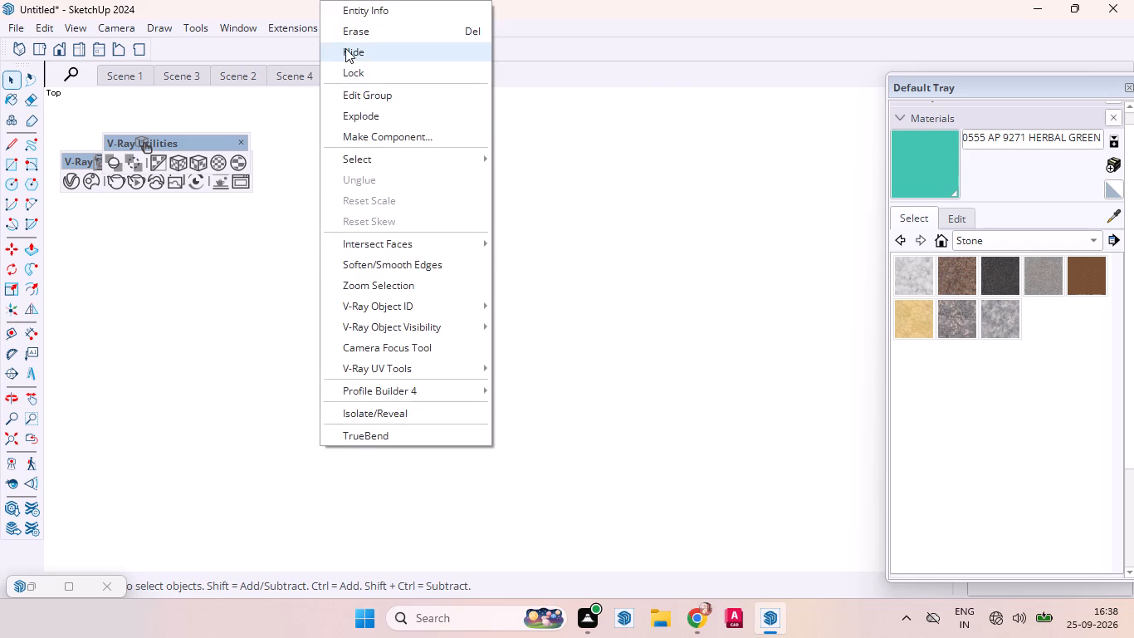
# Position the camera in the bathroom doorway facing the dressing area's three-door wardrobe, at an eye height of 5'.
pyautogui.scroll(-12, 448, 465)
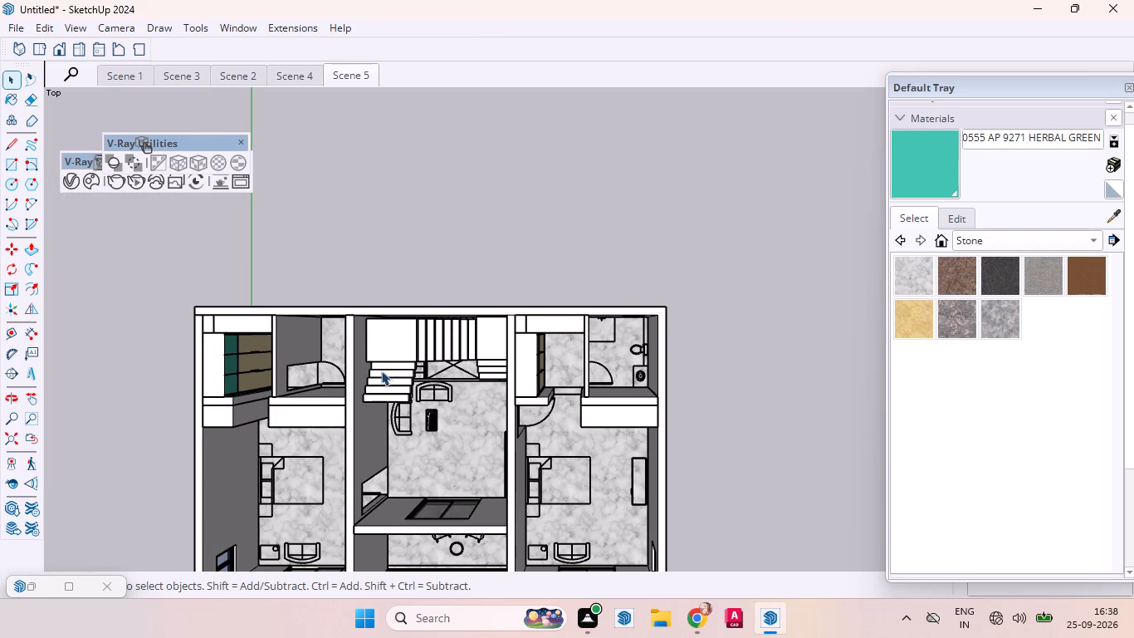
pyautogui.scroll(-6, 369, 362)
pyautogui.scroll(2, 354, 354)
pyautogui.scroll(-9, 369, 420)
pyautogui.moveTo(557, 454); pyautogui.dragTo(541, 454, button='middle')
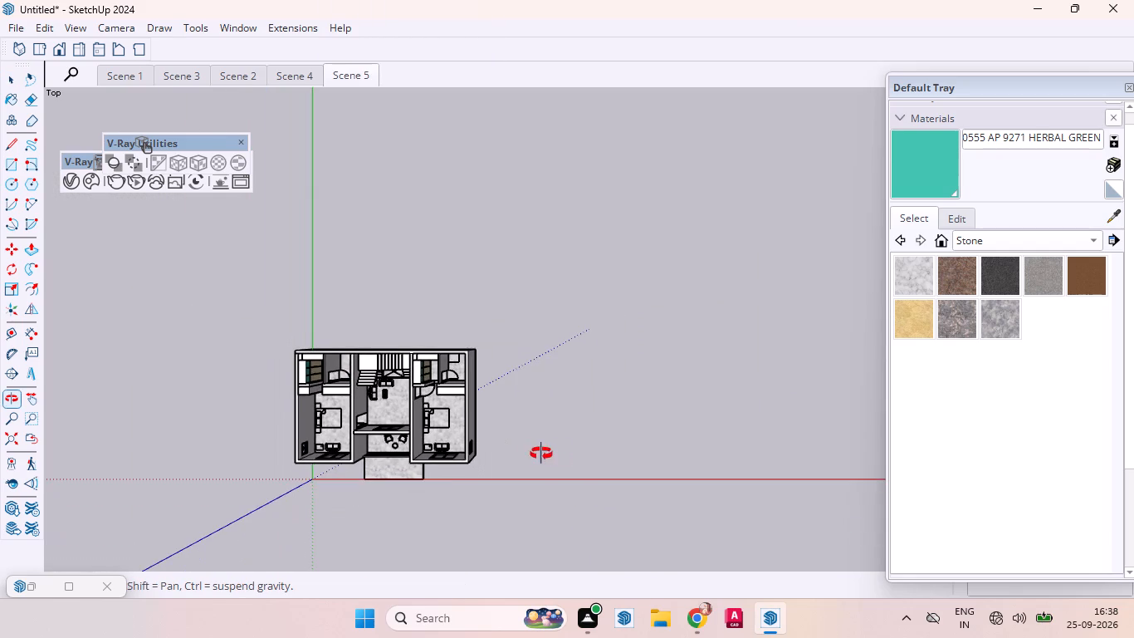
pyautogui.moveTo(541, 454); pyautogui.dragTo(859, 201, button='middle')
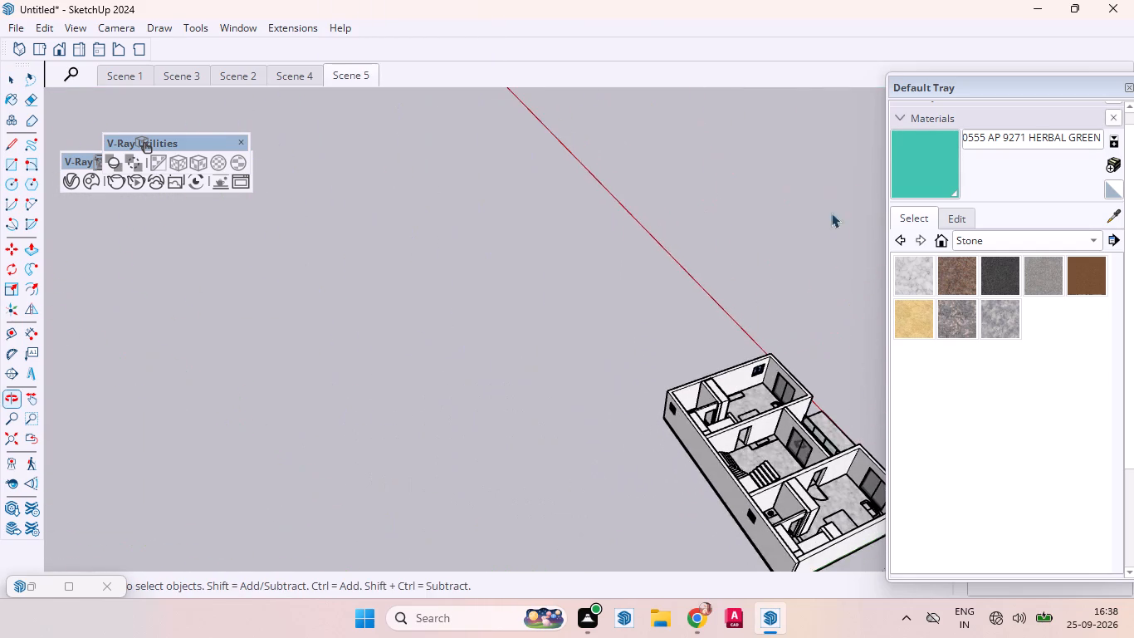
pyautogui.moveTo(504, 355); pyautogui.dragTo(1066, 241, button='middle')
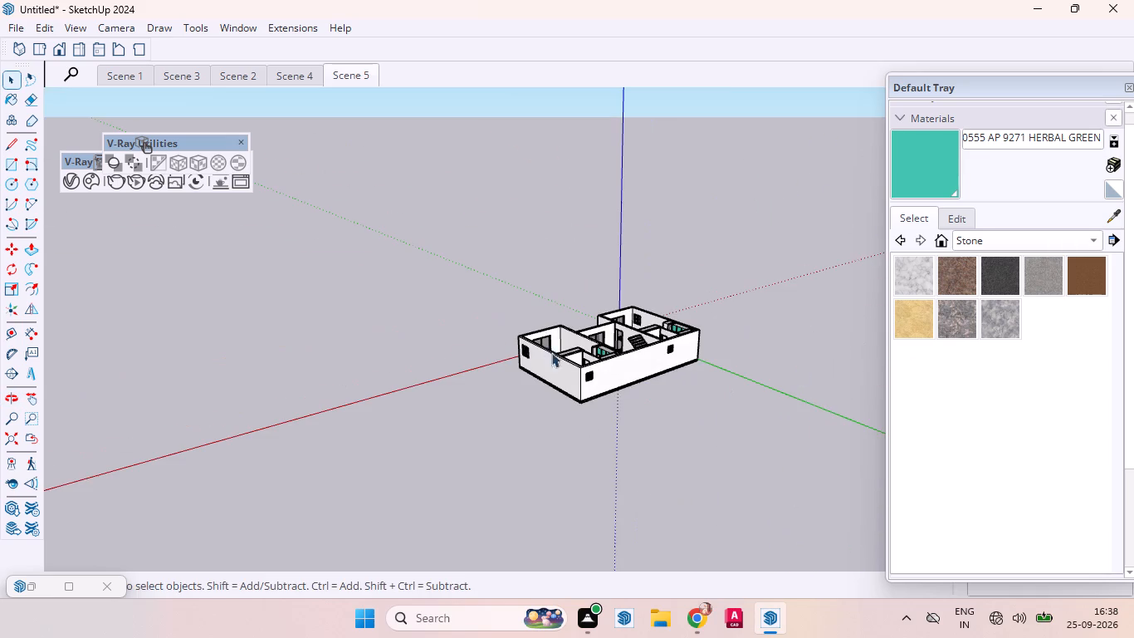
pyautogui.moveTo(555, 364); pyautogui.dragTo(764, 617, button='middle')
pyautogui.scroll(2, 643, 354)
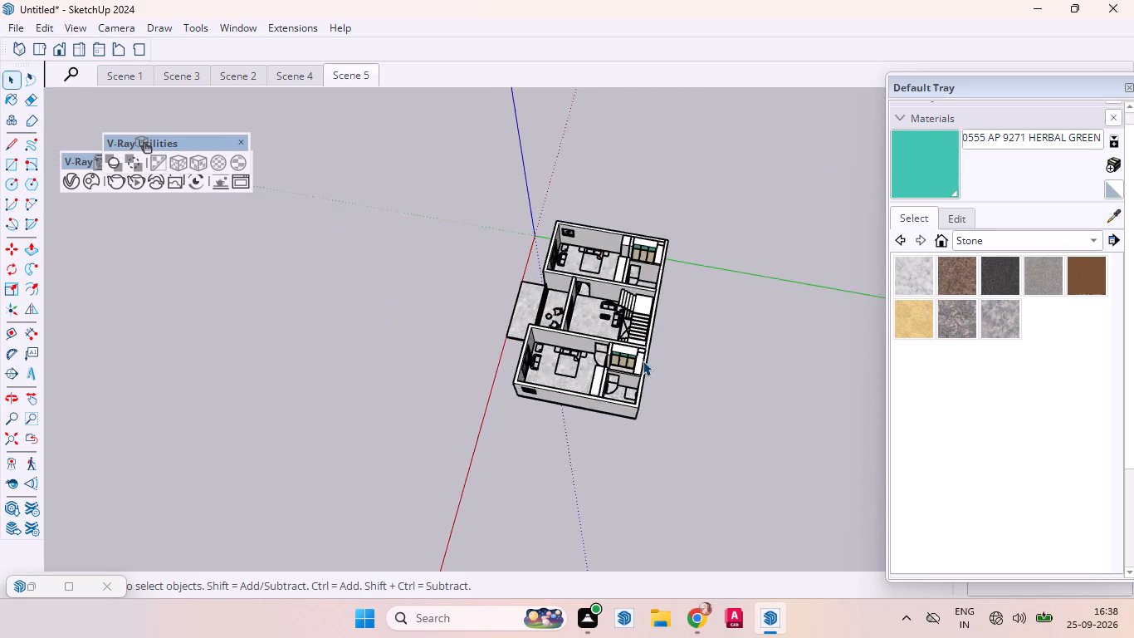
pyautogui.scroll(7, 643, 361)
pyautogui.scroll(-1, 611, 366)
pyautogui.scroll(3, 611, 366)
pyautogui.moveTo(617, 385); pyautogui.dragTo(654, 470, button='middle')
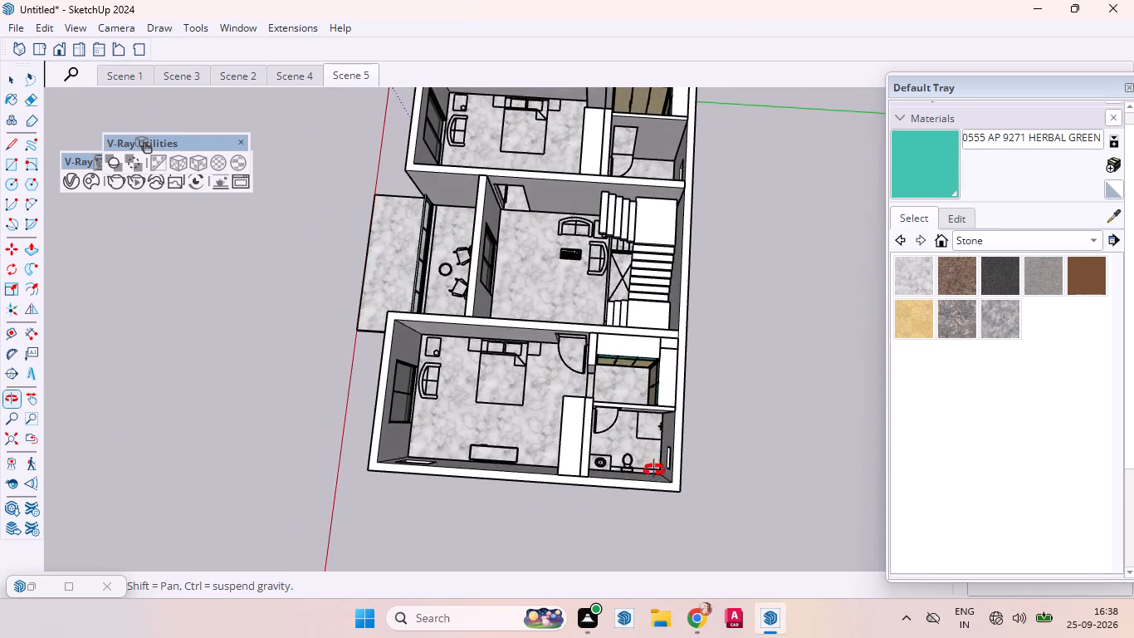
pyautogui.moveTo(654, 470); pyautogui.dragTo(653, 498, button='middle')
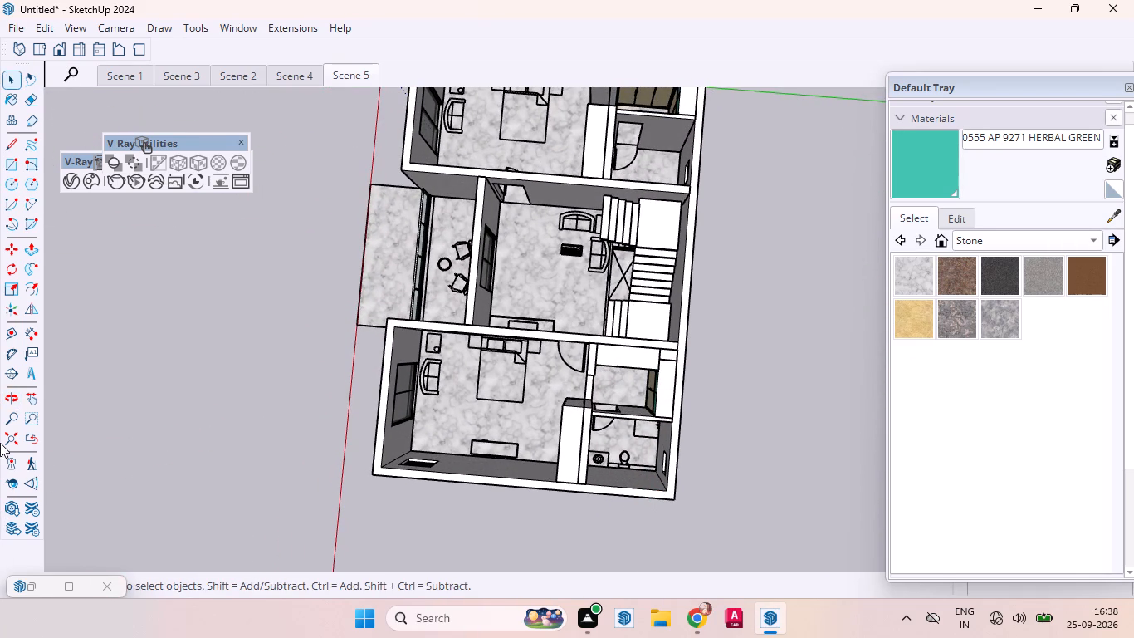
pyautogui.click(18, 459)
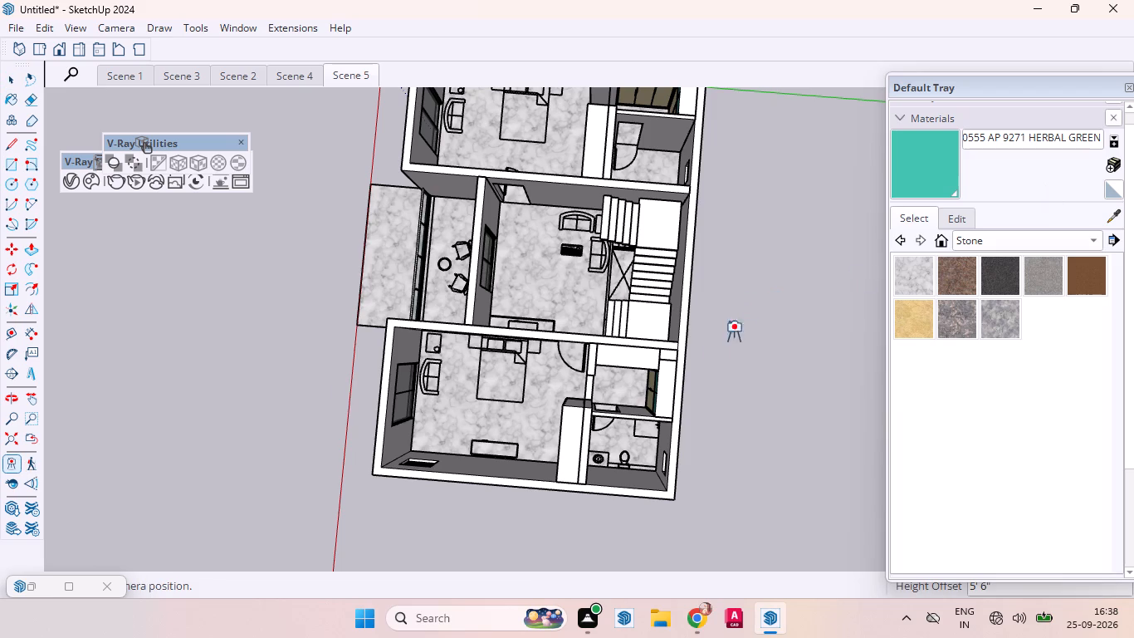
pyautogui.scroll(8, 577, 415)
pyautogui.scroll(-3, 618, 390)
pyautogui.scroll(5, 618, 390)
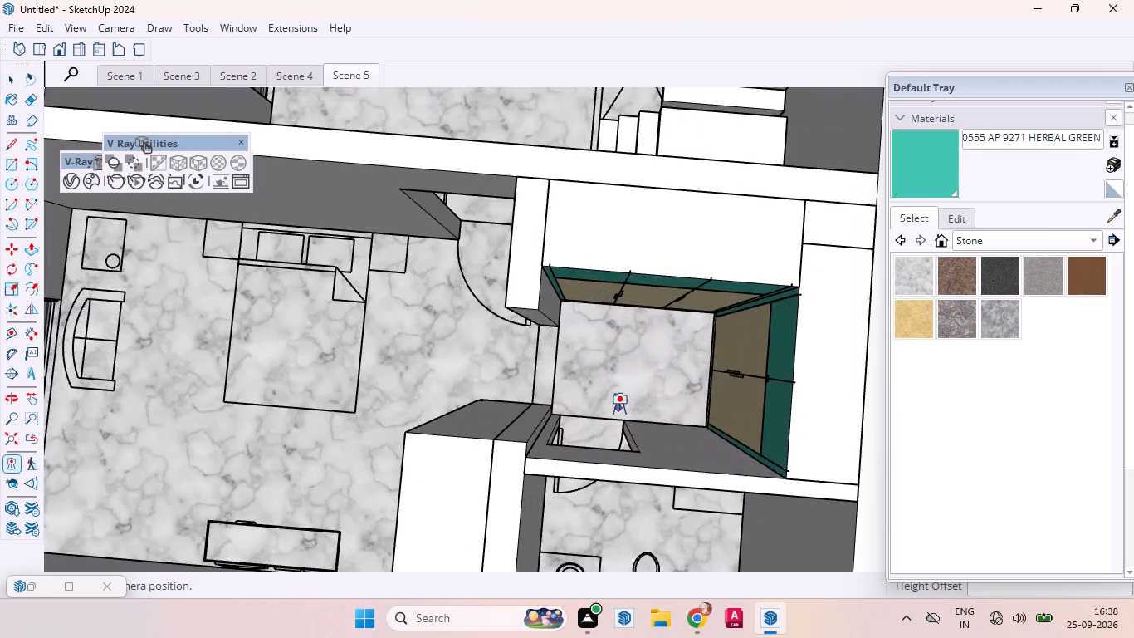
pyautogui.scroll(8, 618, 408)
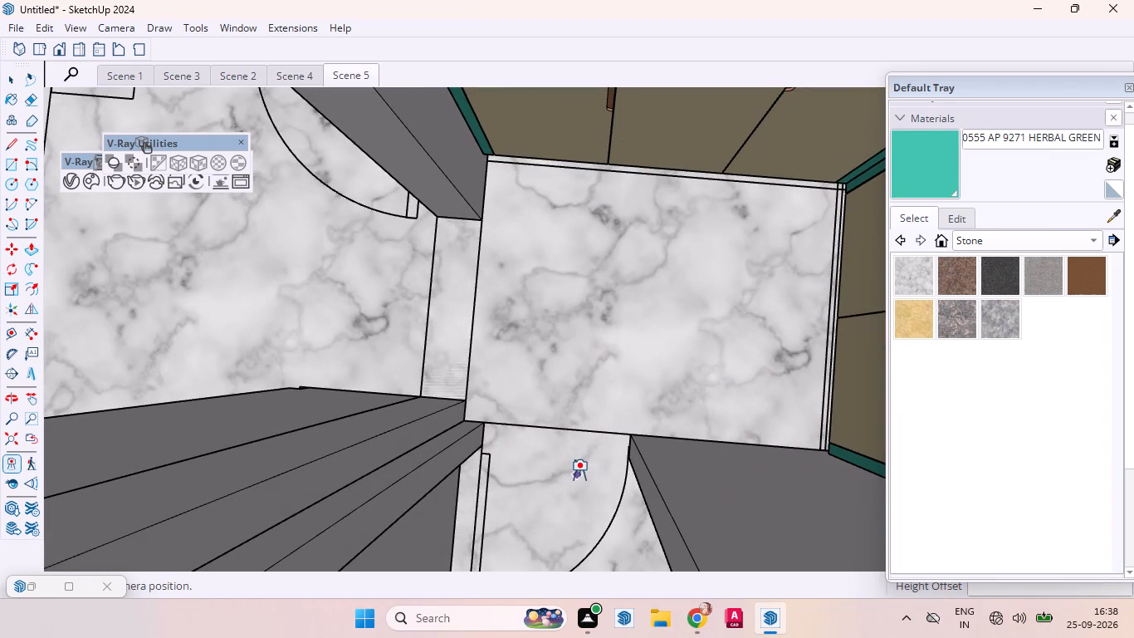
pyautogui.moveTo(599, 468); pyautogui.dragTo(597, 460)
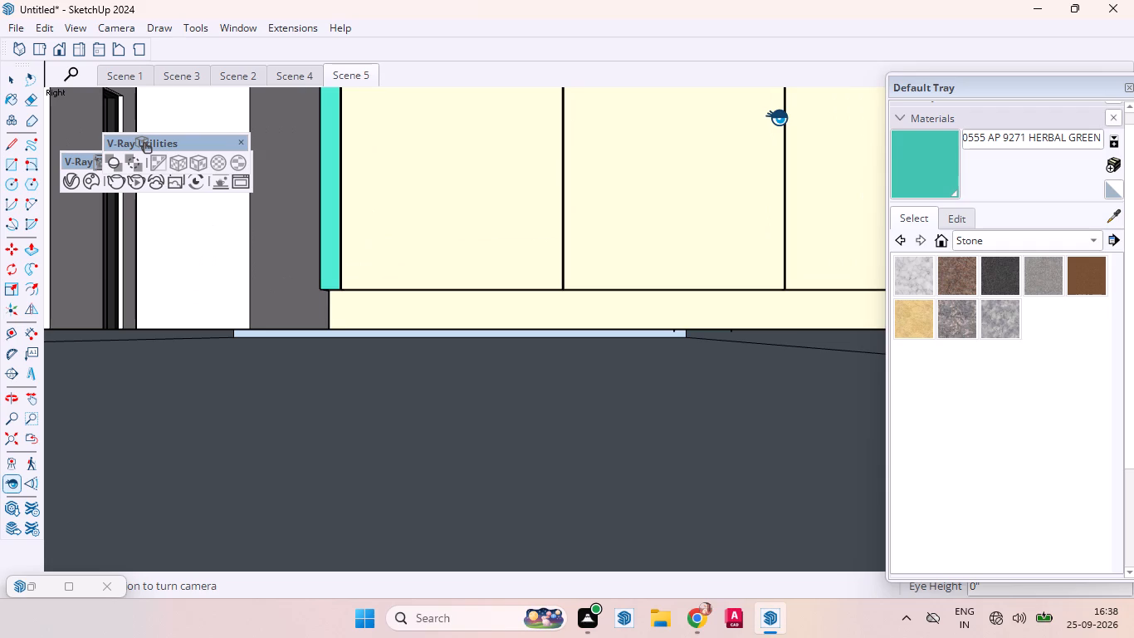
pyautogui.write("5'")
pyautogui.press('Return')
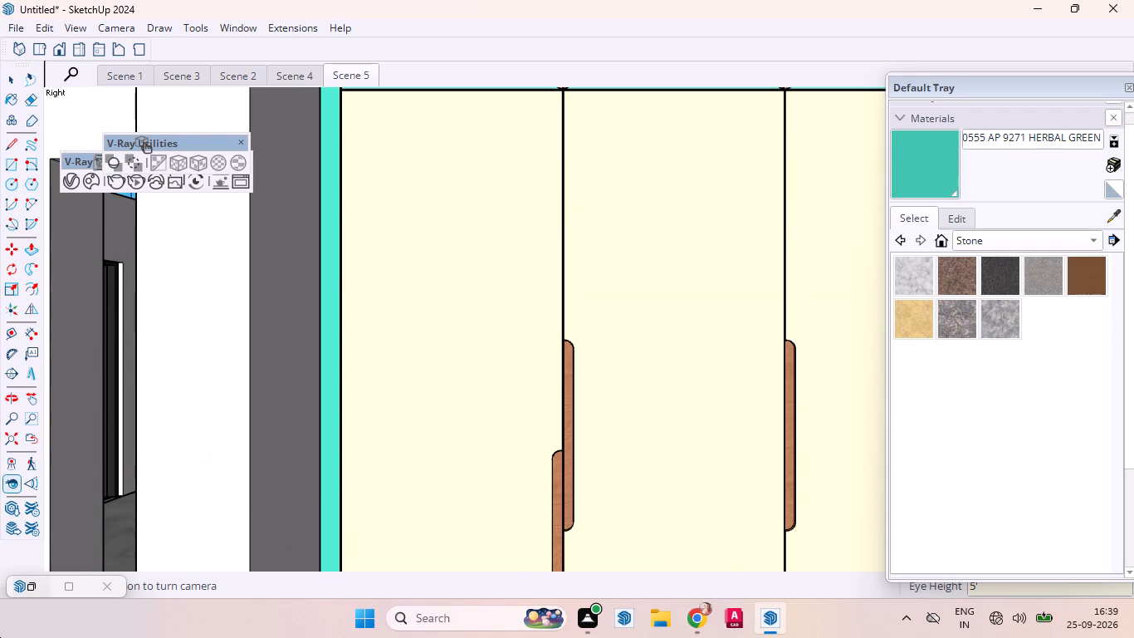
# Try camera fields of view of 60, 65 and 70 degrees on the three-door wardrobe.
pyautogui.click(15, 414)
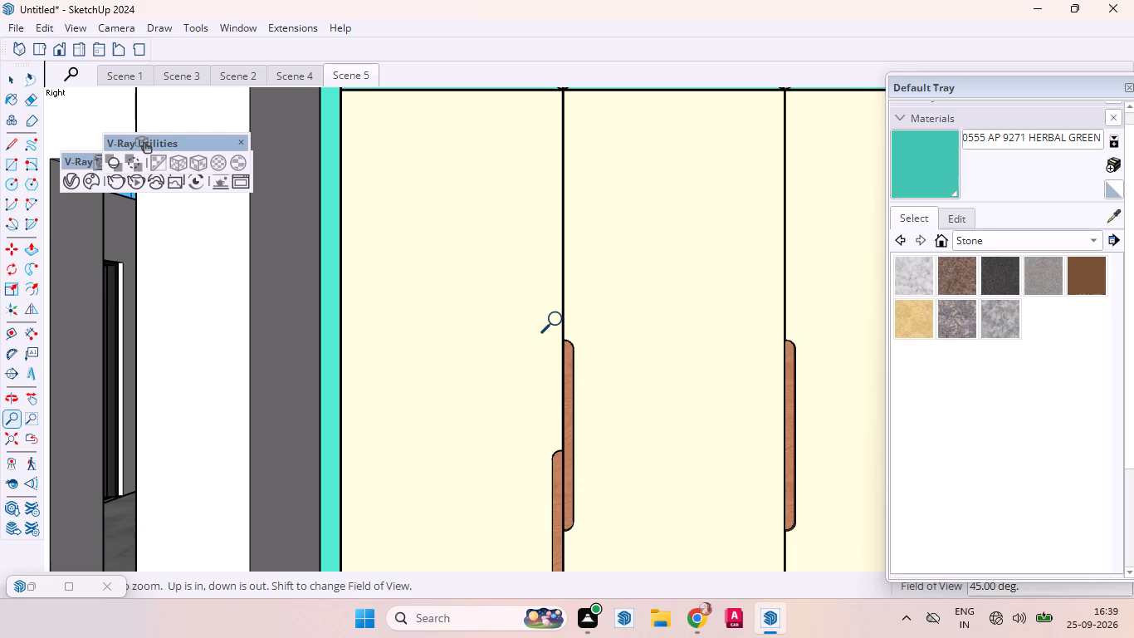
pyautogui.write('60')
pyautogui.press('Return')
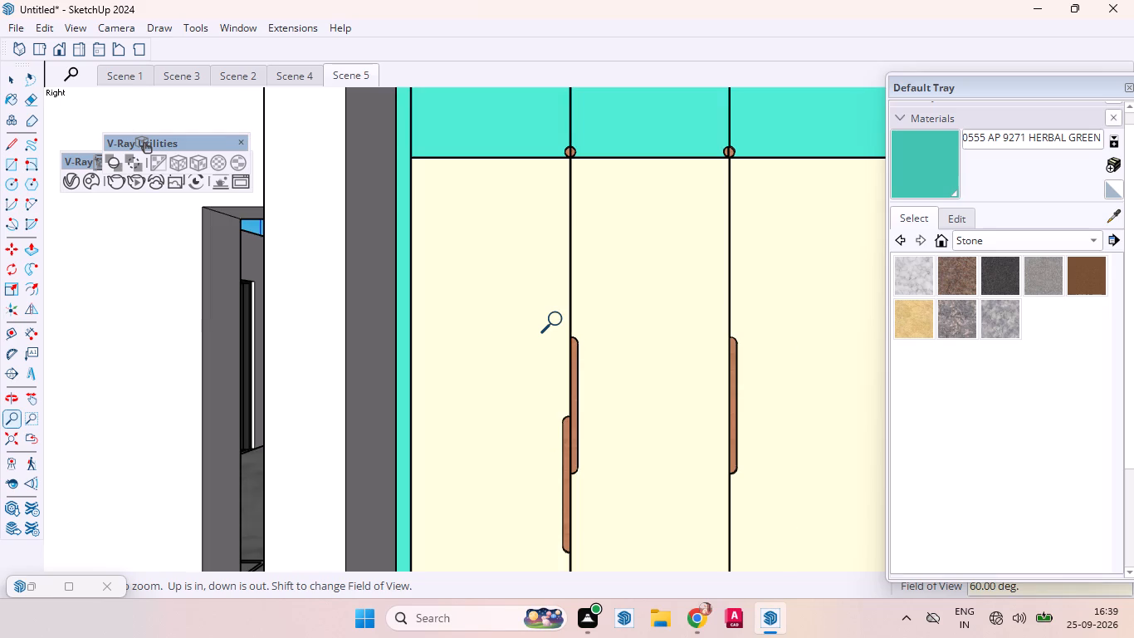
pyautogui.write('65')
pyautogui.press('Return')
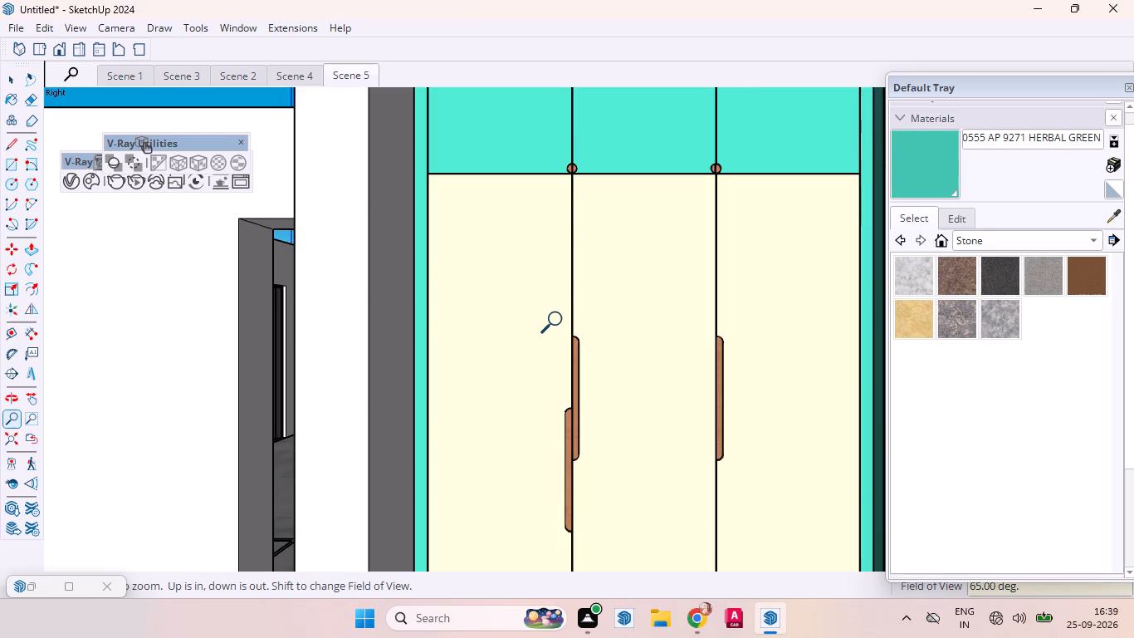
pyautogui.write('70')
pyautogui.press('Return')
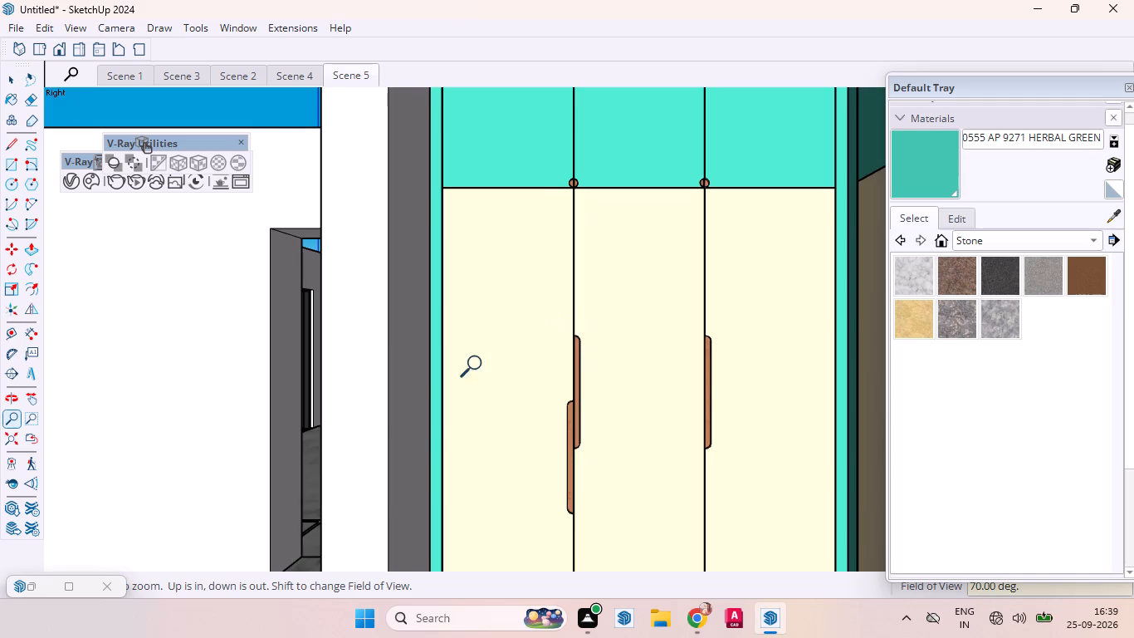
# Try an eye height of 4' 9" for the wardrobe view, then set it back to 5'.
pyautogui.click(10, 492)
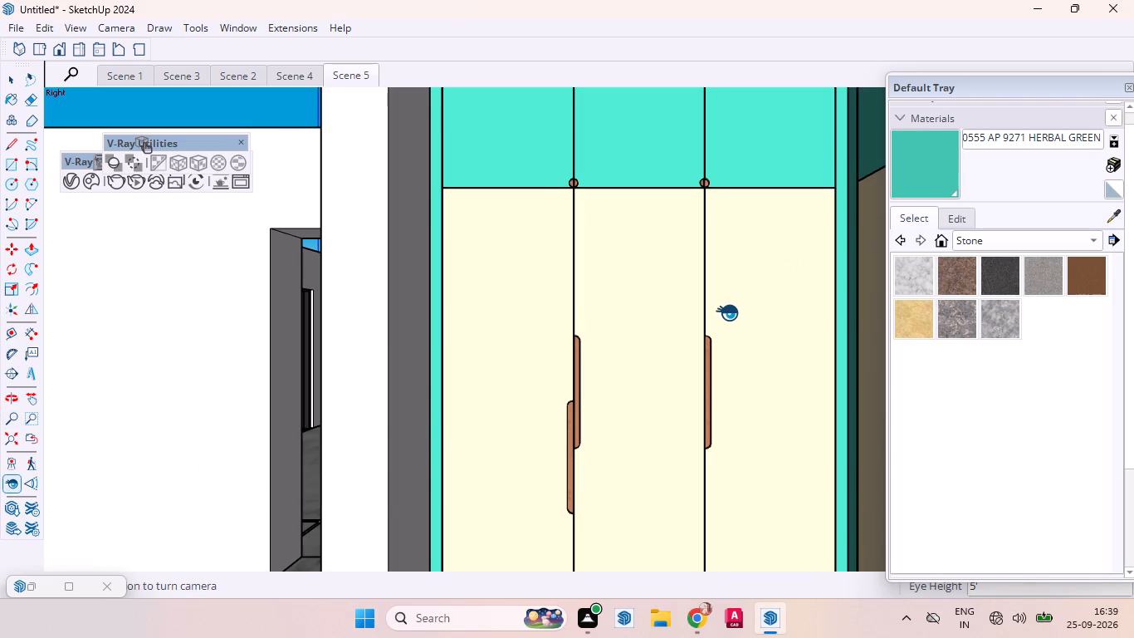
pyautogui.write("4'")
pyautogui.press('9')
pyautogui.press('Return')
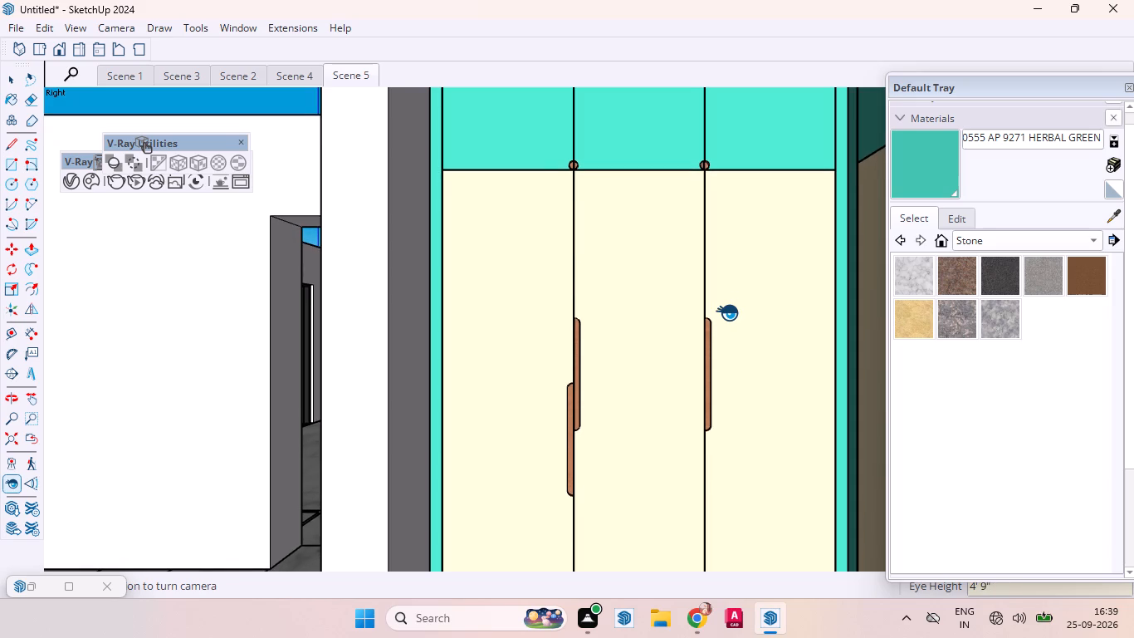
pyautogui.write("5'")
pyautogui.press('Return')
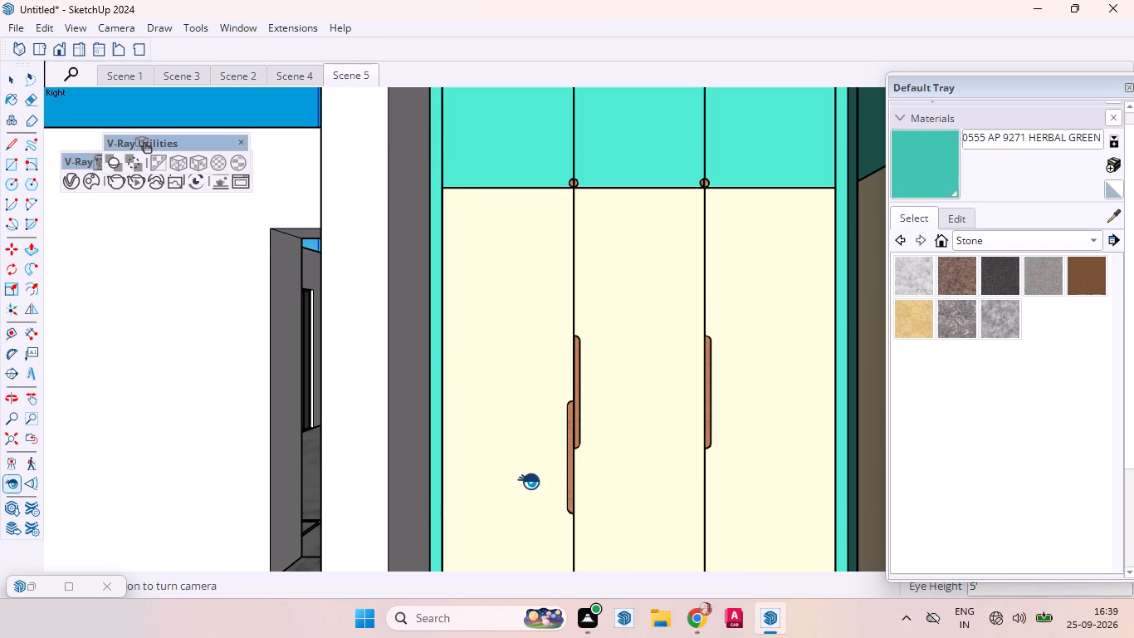
# Set the camera's field of view to 77 degrees for the three-door wardrobe view.
pyautogui.click(7, 426)
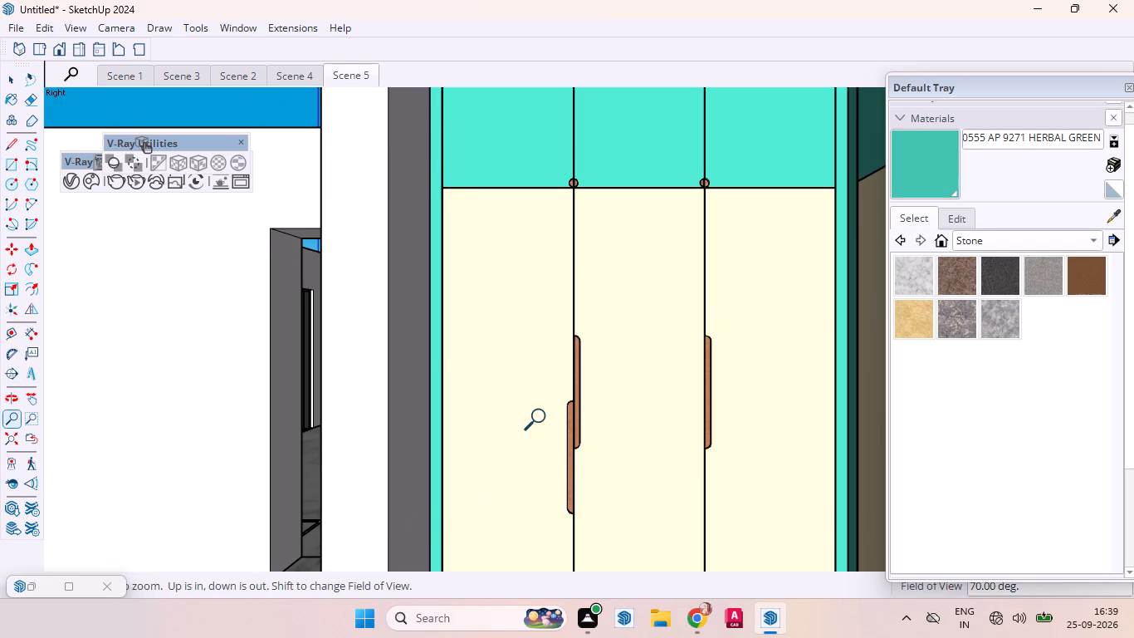
pyautogui.write('77')
pyautogui.press('Return')
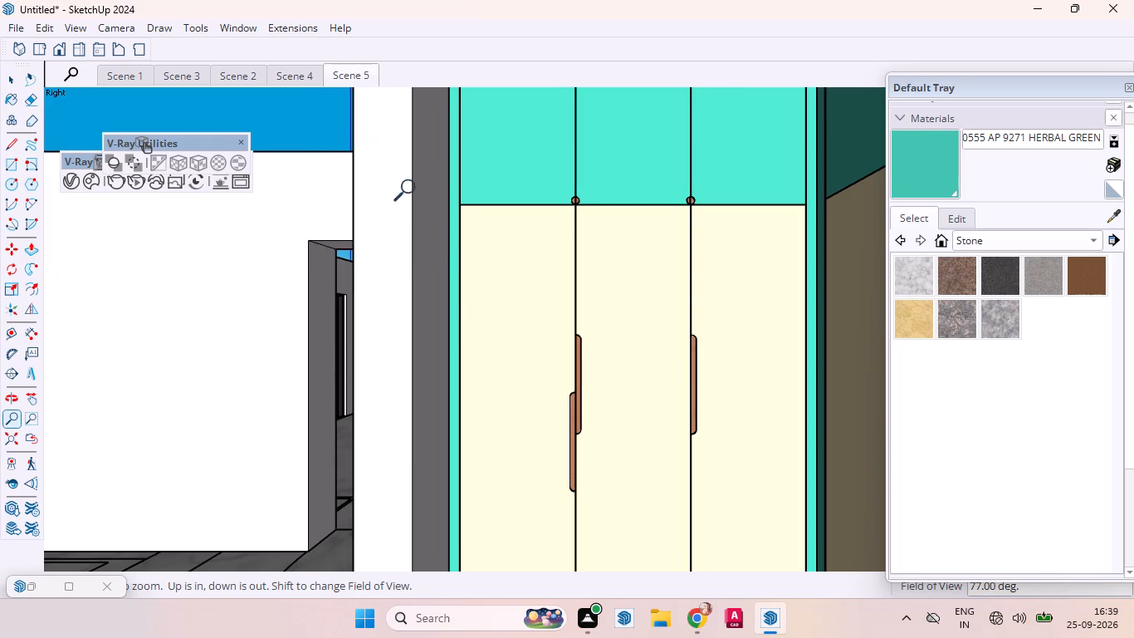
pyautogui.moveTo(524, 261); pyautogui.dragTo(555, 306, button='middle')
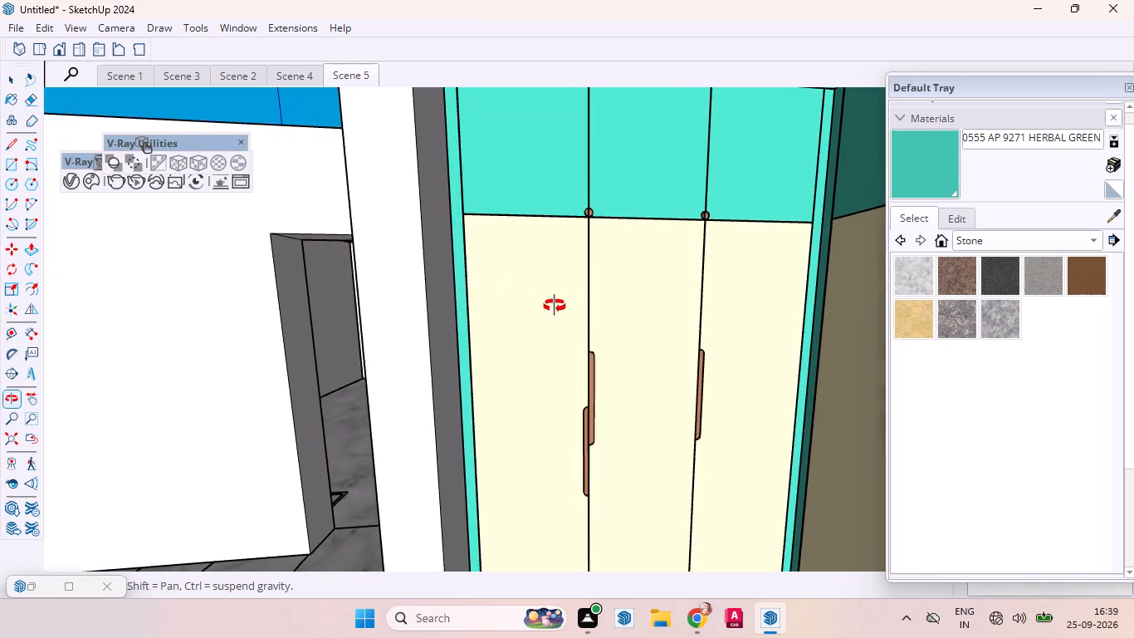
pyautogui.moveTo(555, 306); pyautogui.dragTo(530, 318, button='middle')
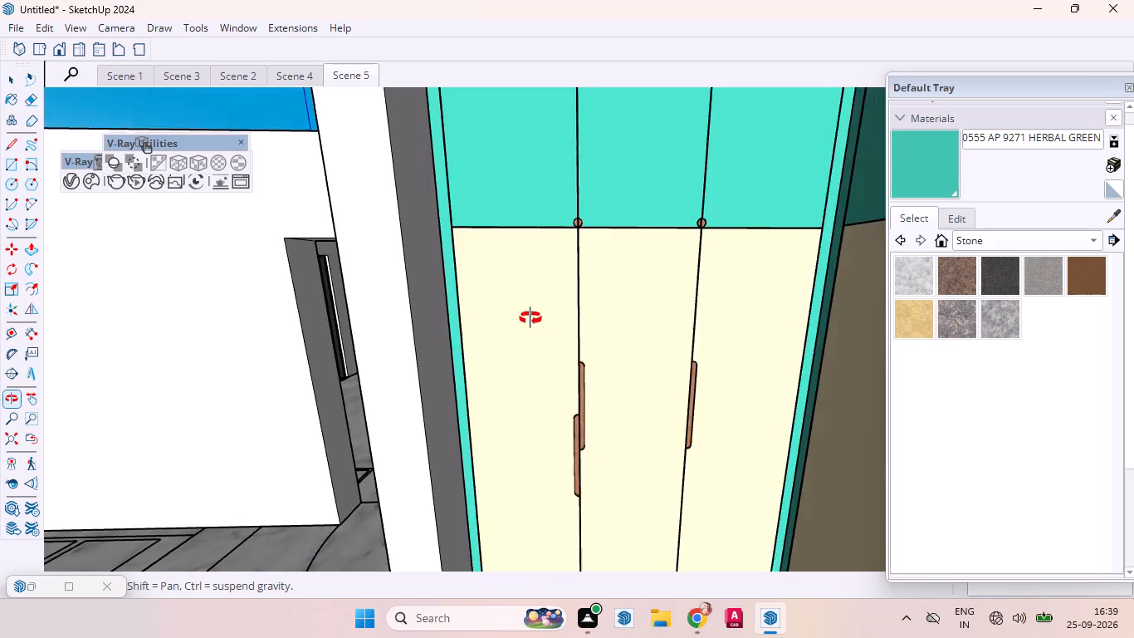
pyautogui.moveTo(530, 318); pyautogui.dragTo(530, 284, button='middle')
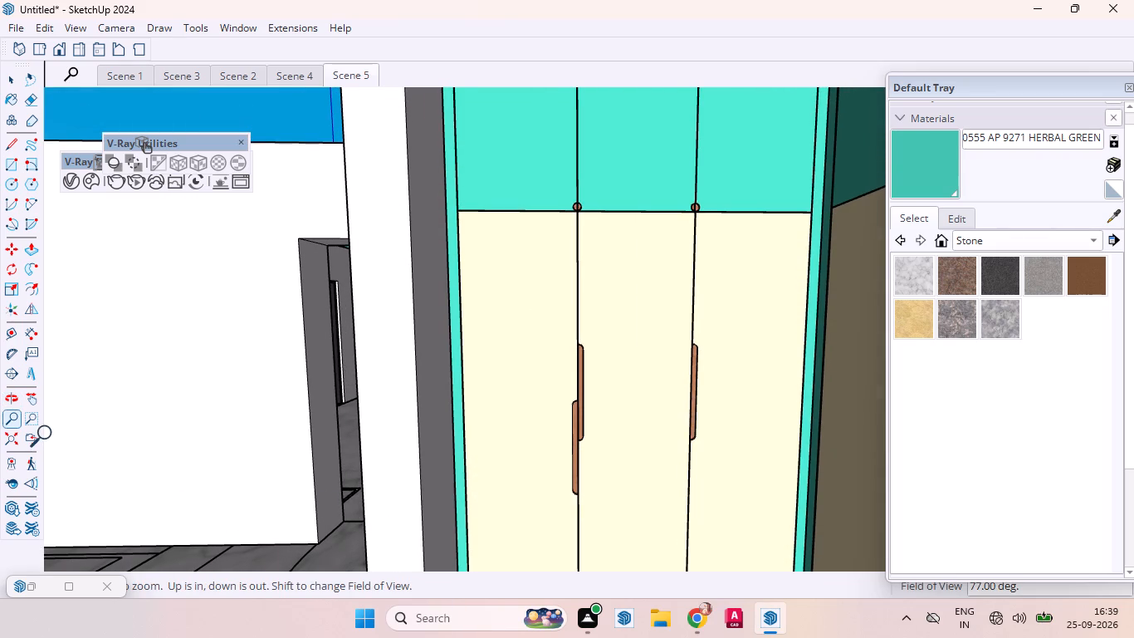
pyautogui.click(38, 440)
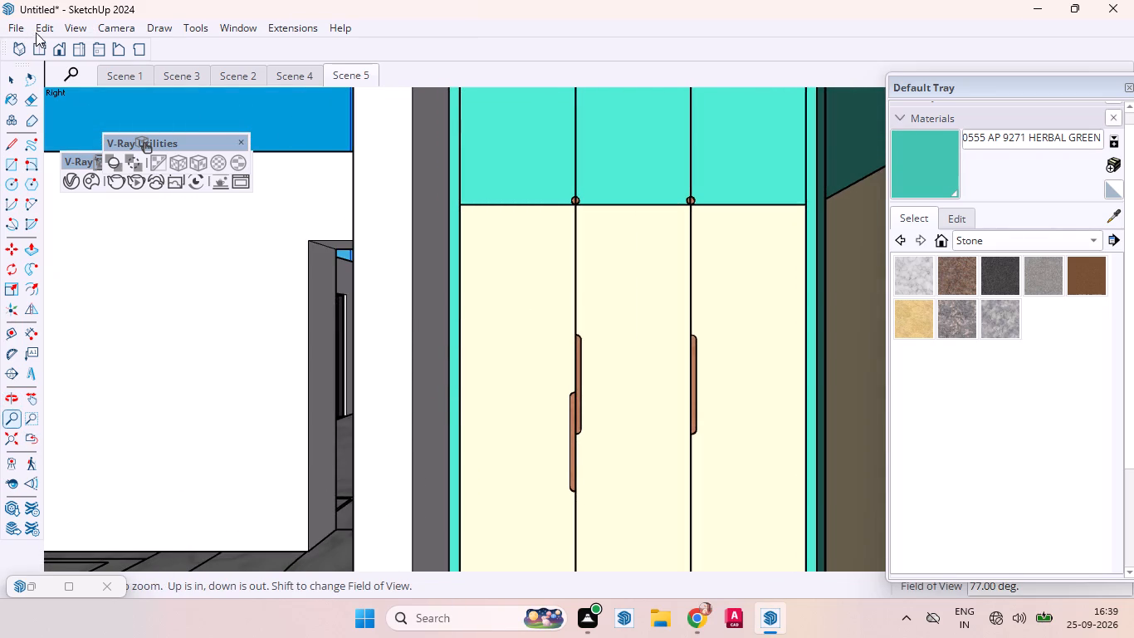
# Unhide the roof slab above the rooms.
pyautogui.moveTo(41, 25); pyautogui.dragTo(51, 37)
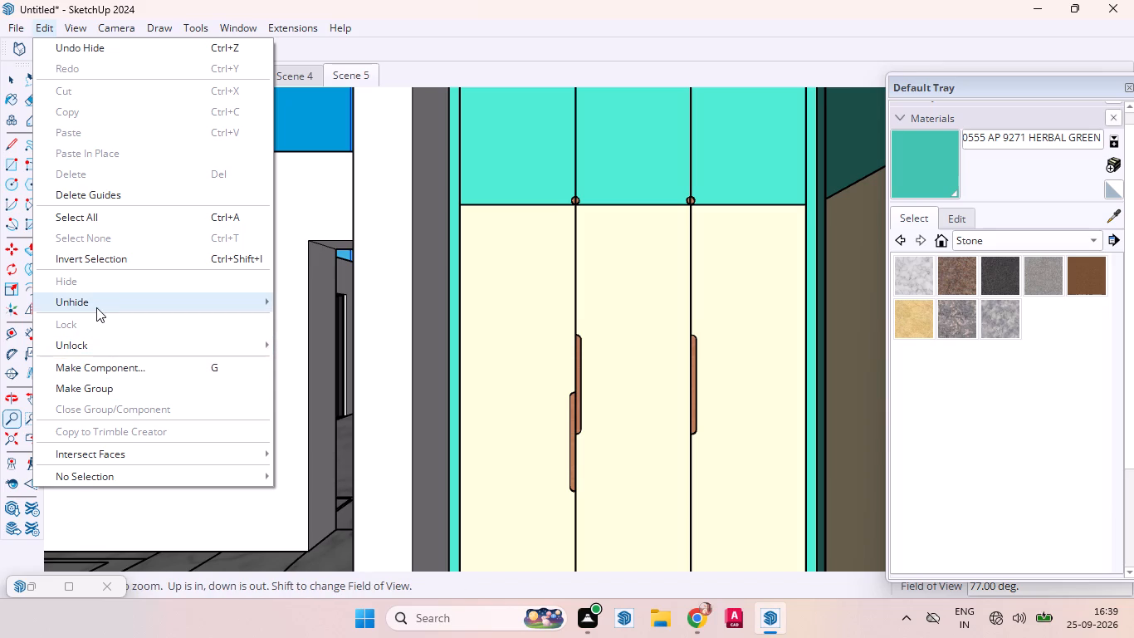
pyautogui.click(302, 319)
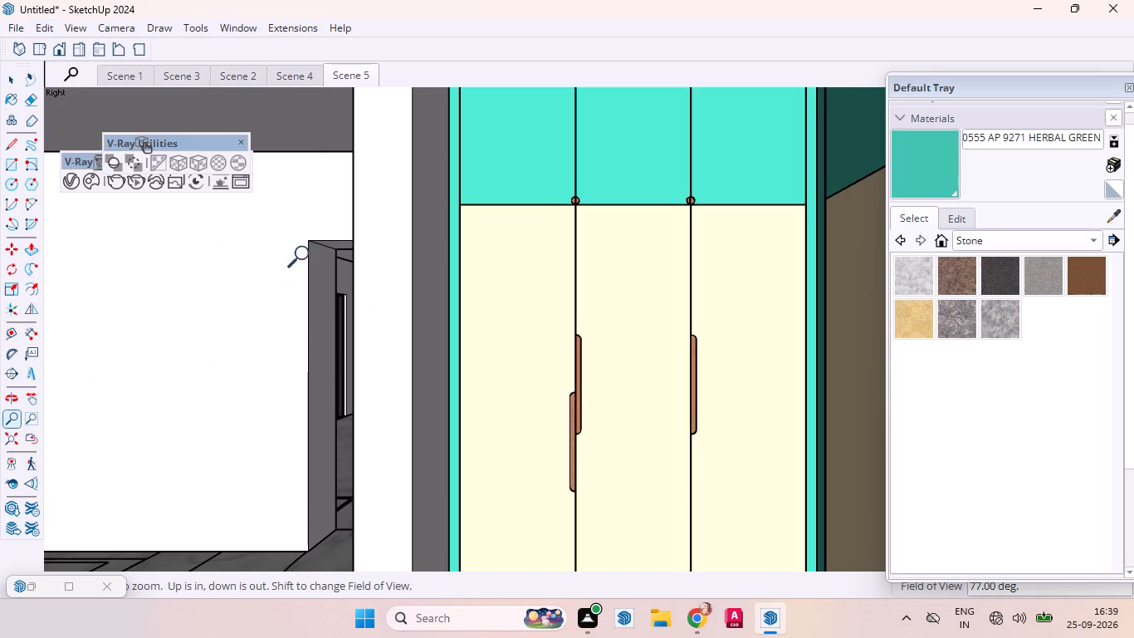
# Save the current view of the dressing area's three-door wardrobe as a new scene.
pyautogui.rightClick(357, 81)
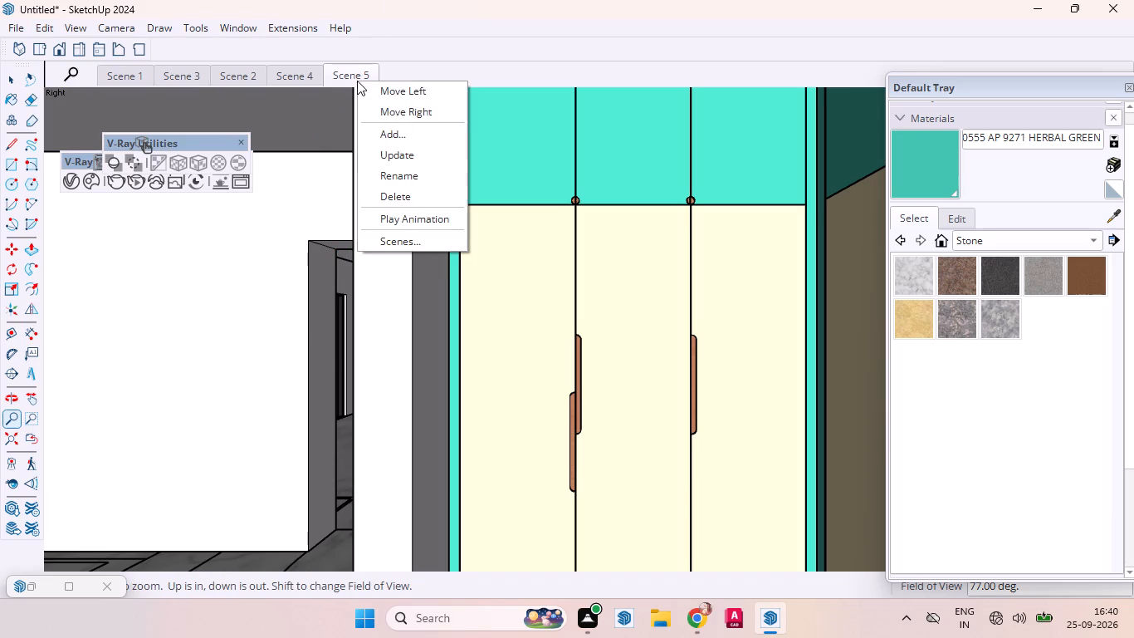
pyautogui.click(404, 133)
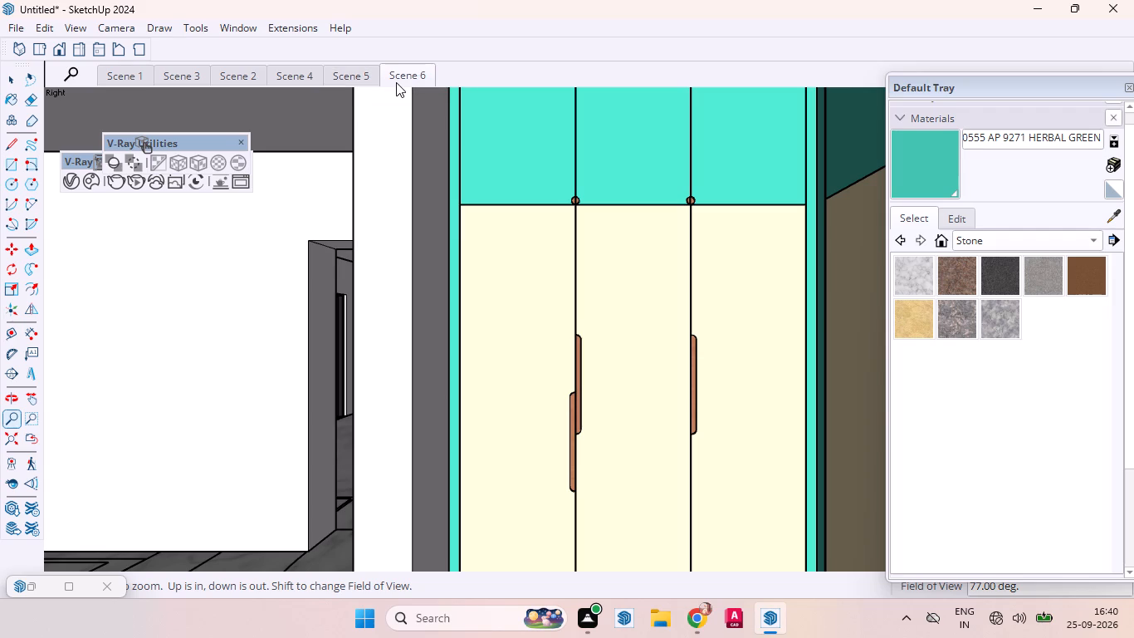
# Switch back and forth between Scenes 4, 5 and 6 to compare the bedroom and dressing-area wardrobe views.
pyautogui.click(351, 75)
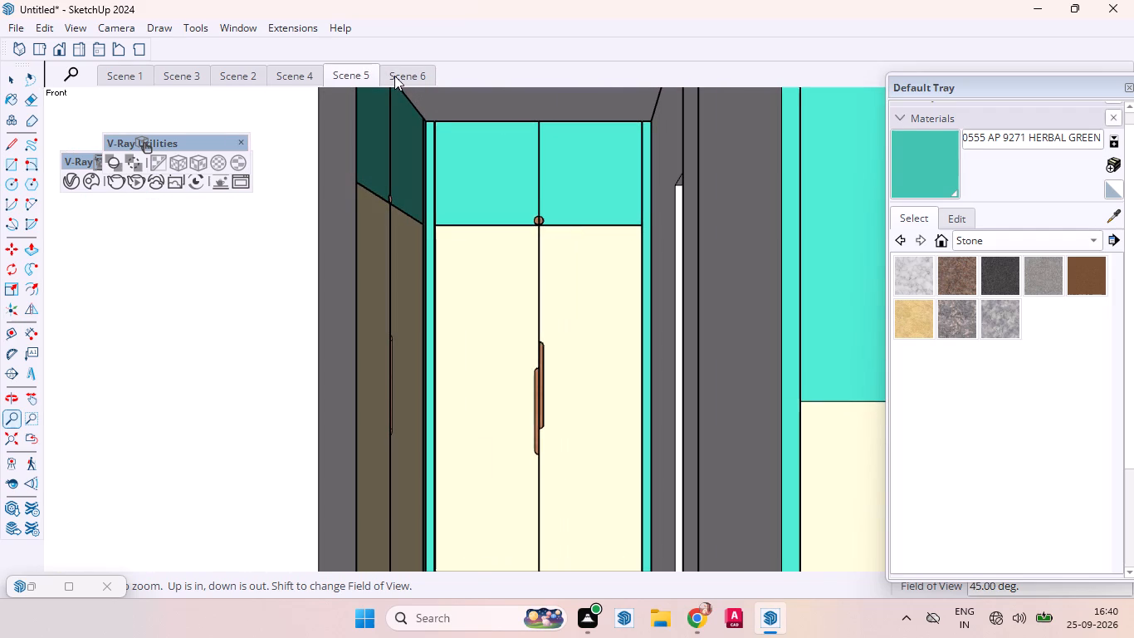
pyautogui.click(394, 76)
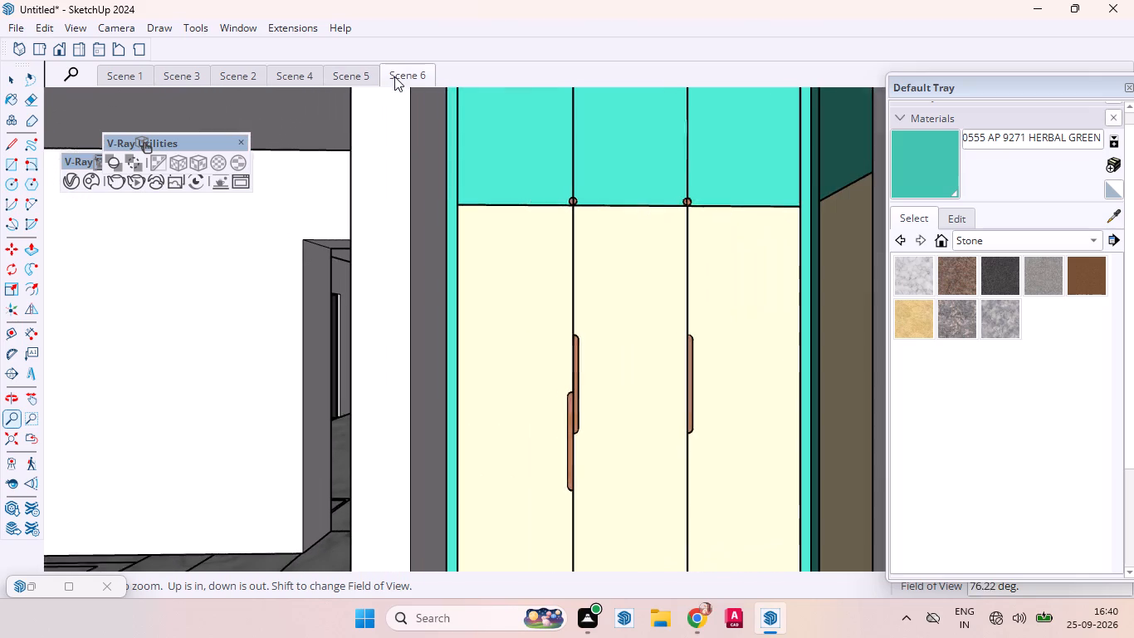
pyautogui.click(295, 80)
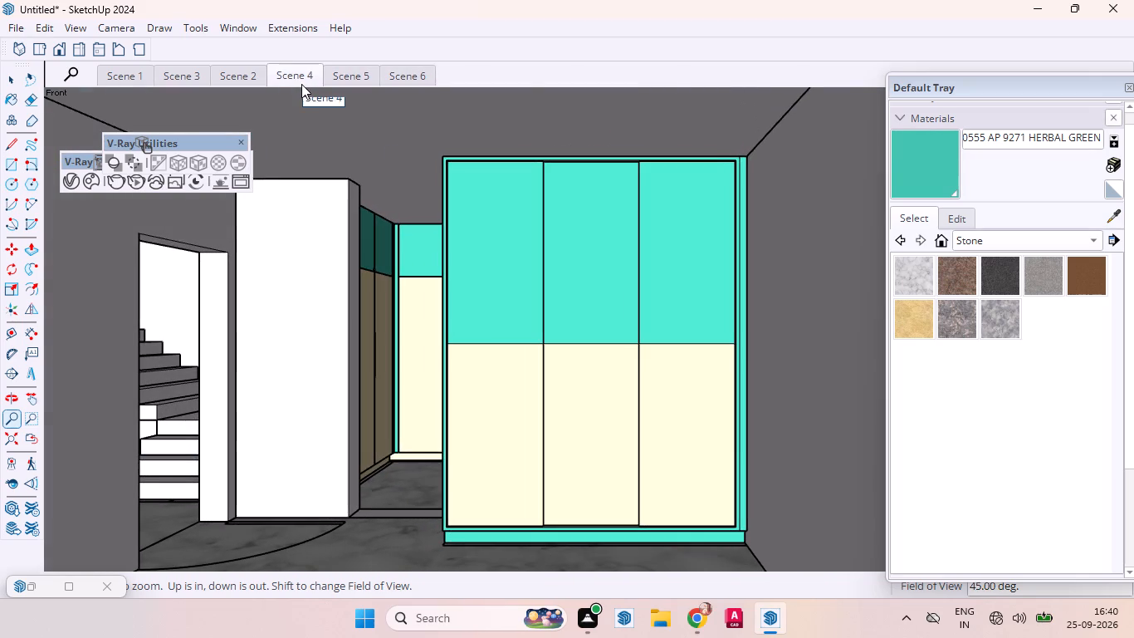
pyautogui.click(347, 80)
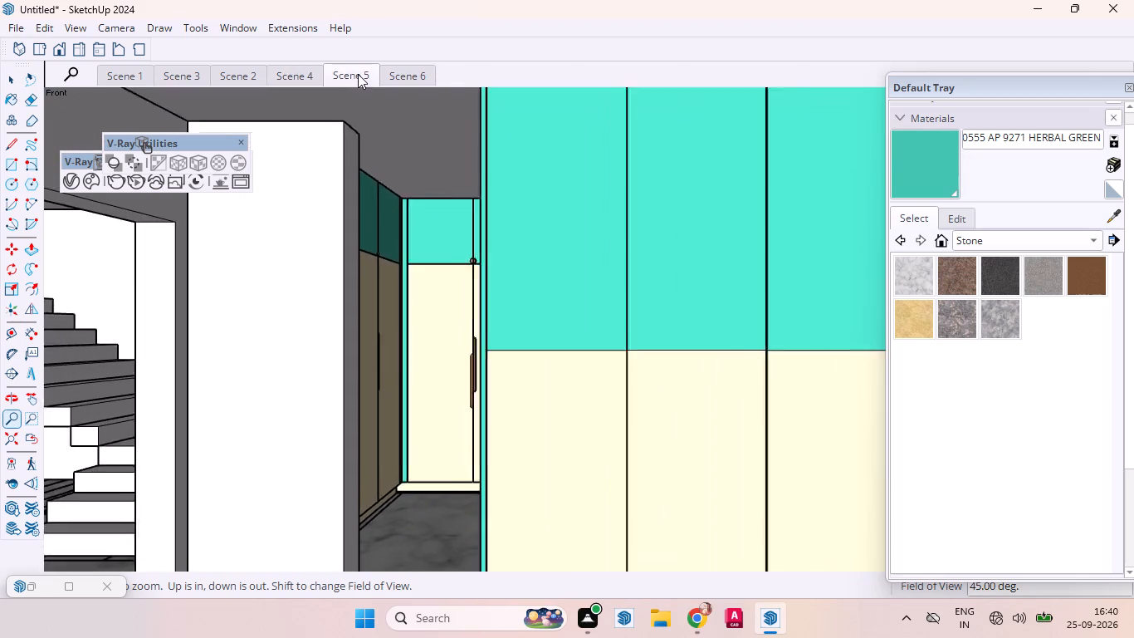
pyautogui.click(393, 74)
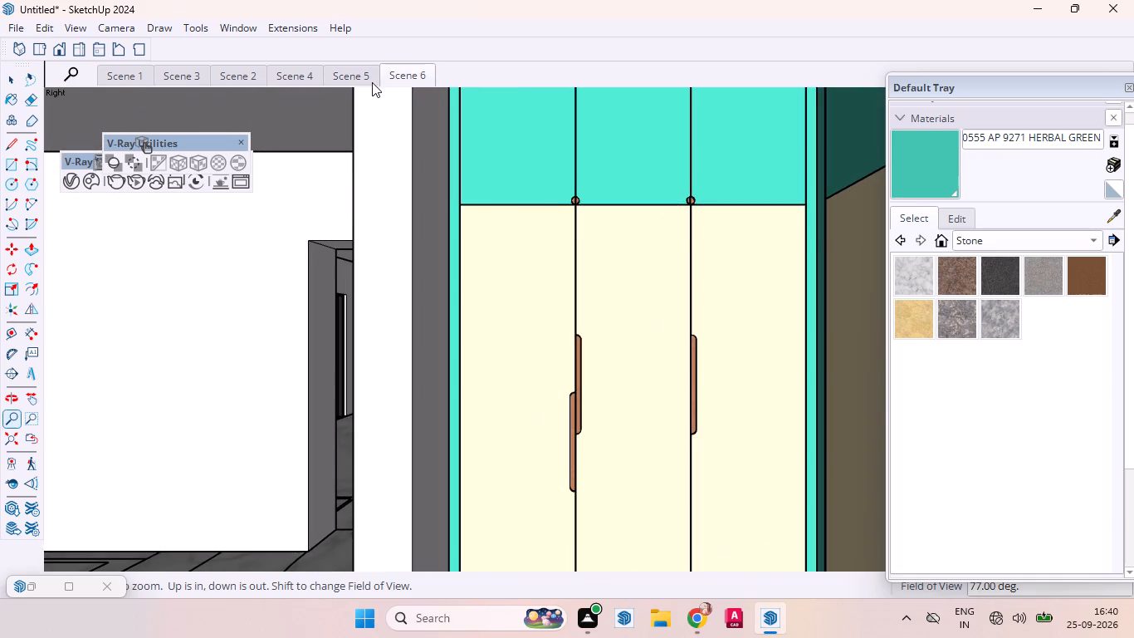
pyautogui.click(363, 79)
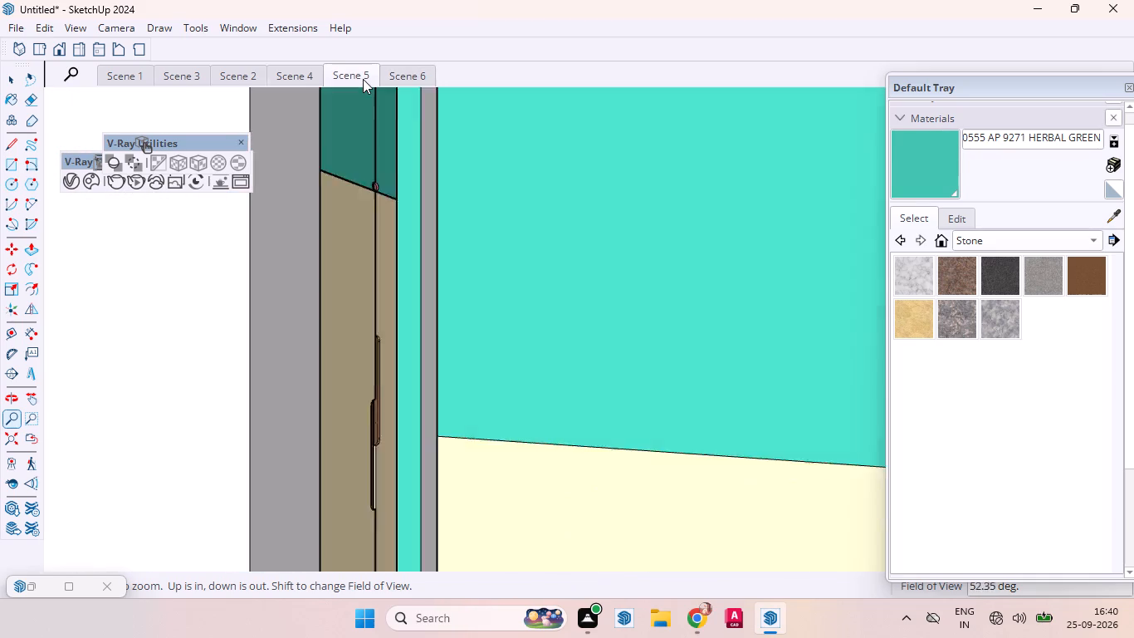
pyautogui.click(296, 78)
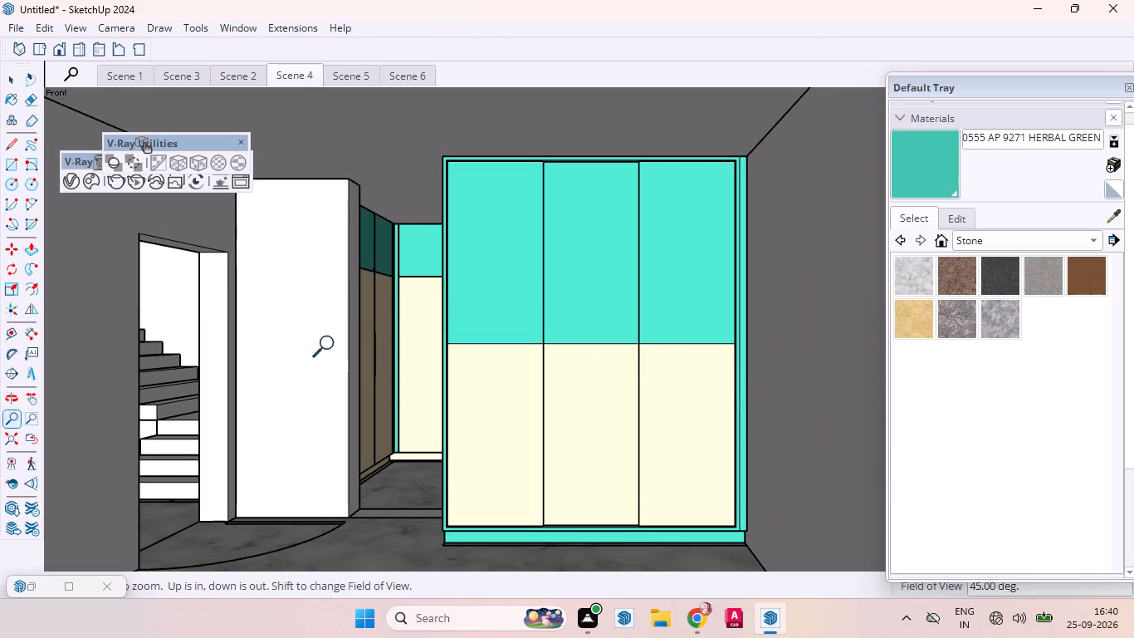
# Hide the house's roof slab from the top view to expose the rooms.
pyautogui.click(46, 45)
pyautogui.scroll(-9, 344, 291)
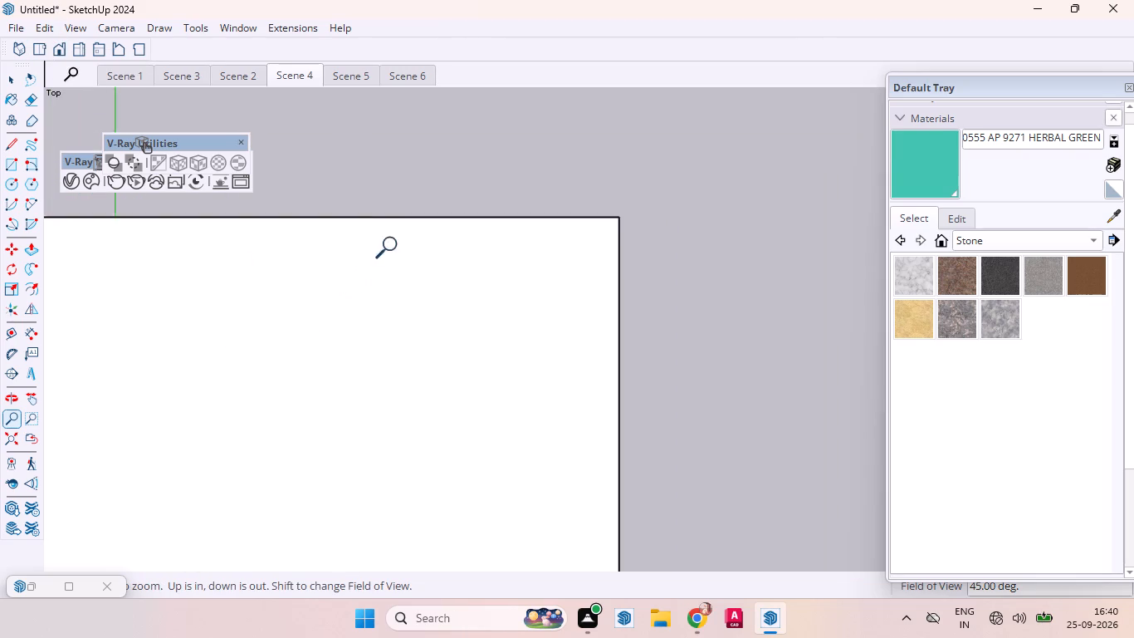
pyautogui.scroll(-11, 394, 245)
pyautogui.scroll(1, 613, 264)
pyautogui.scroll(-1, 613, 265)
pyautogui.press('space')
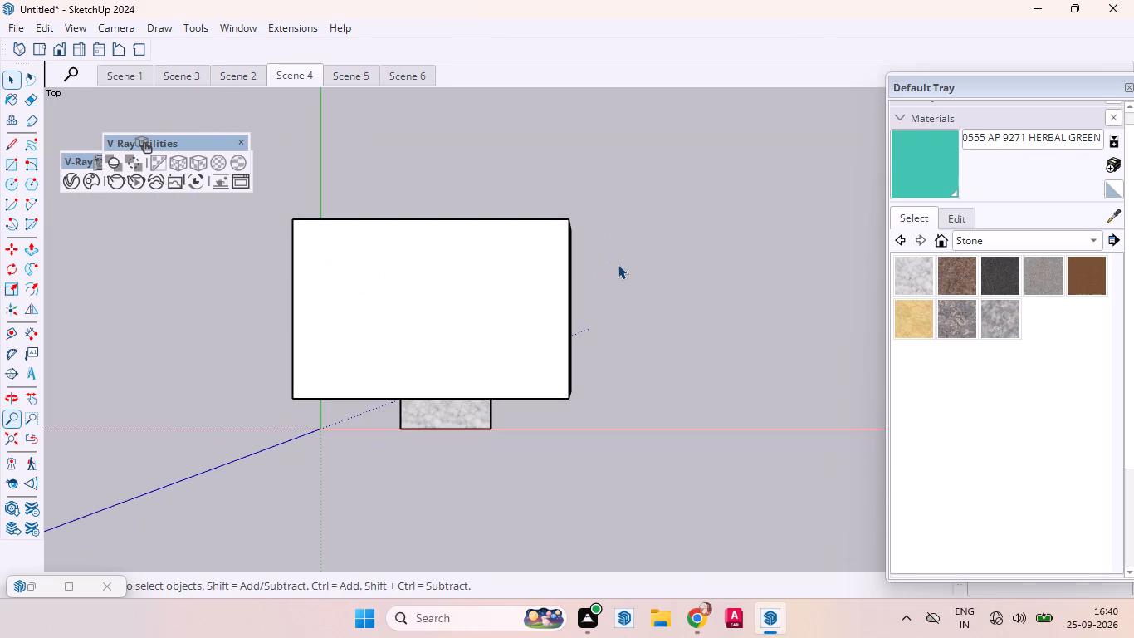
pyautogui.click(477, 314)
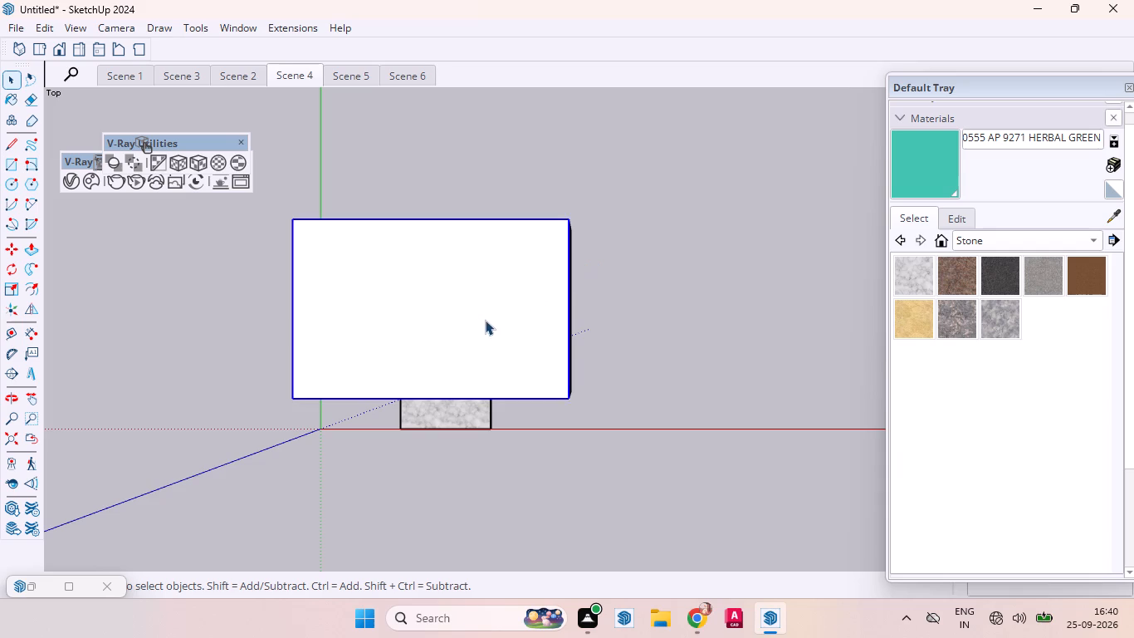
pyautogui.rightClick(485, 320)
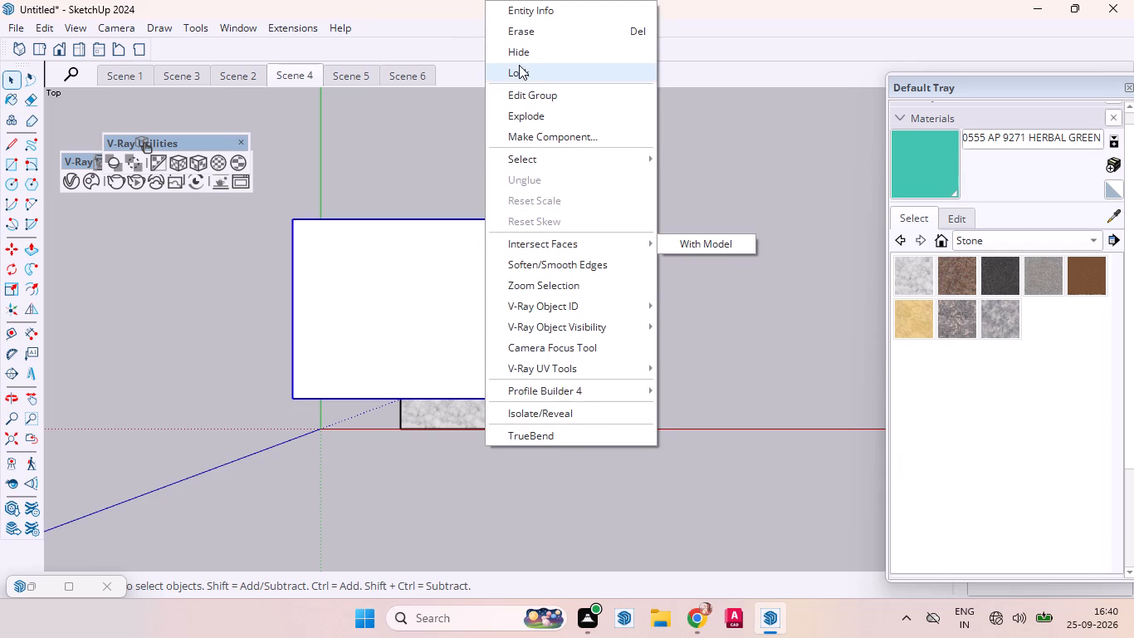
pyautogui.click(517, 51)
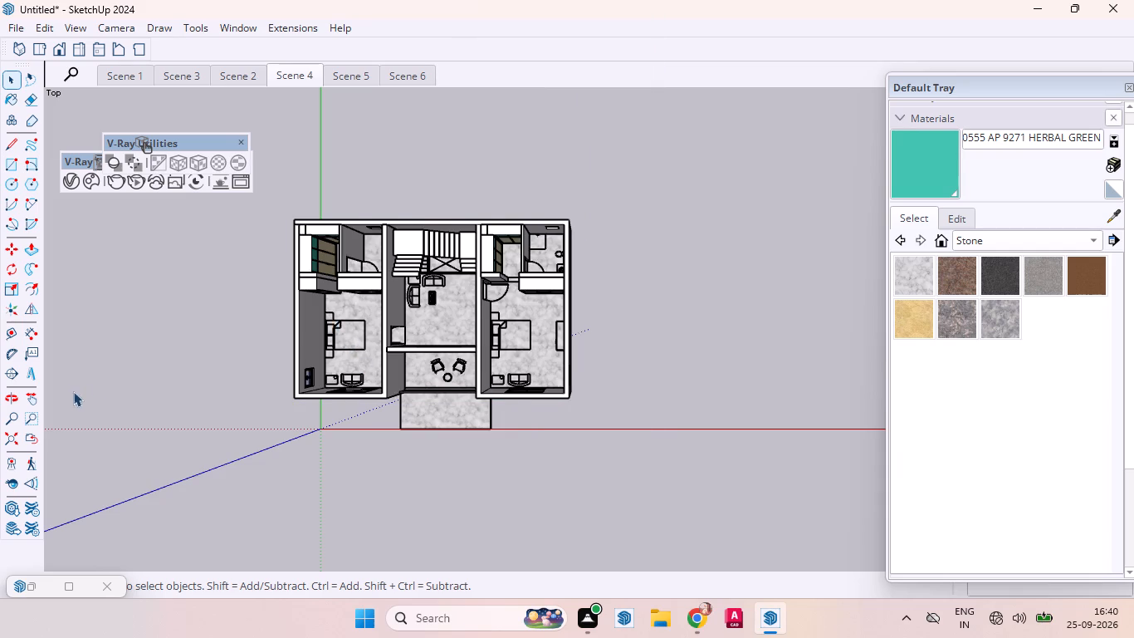
# Examine the open-topped house from above and around its sides, including the bedrooms, wardrobes, staircase and balcony.
pyautogui.scroll(1, 139, 376)
pyautogui.scroll(-3, 139, 376)
pyautogui.scroll(4, 144, 375)
pyautogui.scroll(-1, 183, 371)
pyautogui.scroll(3, 183, 372)
pyautogui.scroll(-2, 242, 392)
pyautogui.scroll(7, 243, 392)
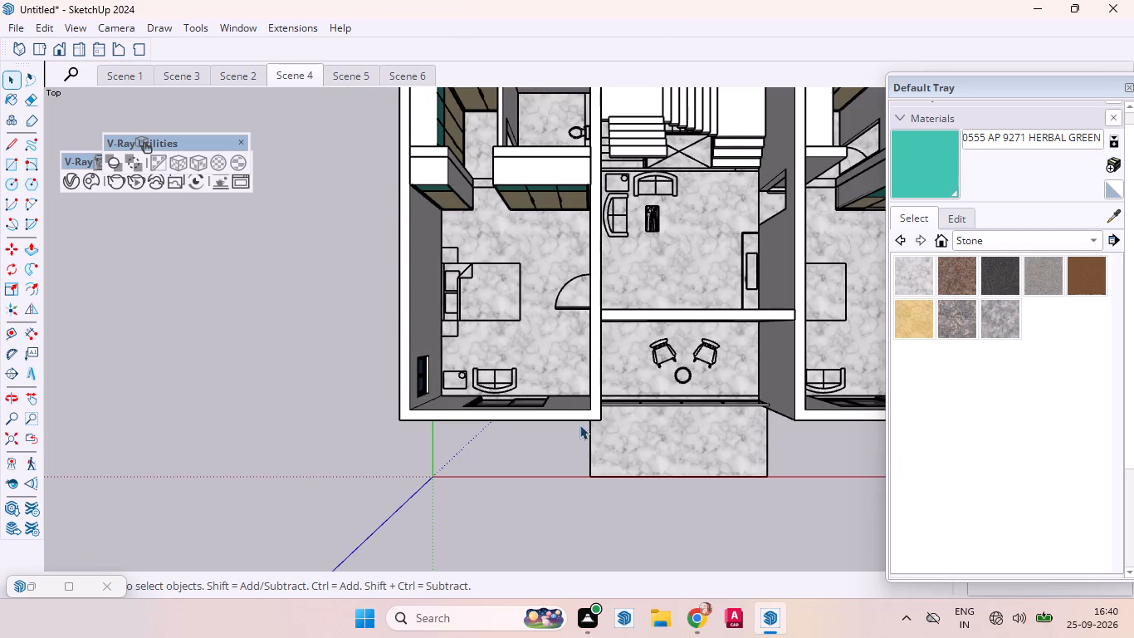
pyautogui.moveTo(565, 385); pyautogui.dragTo(523, 66, button='middle')
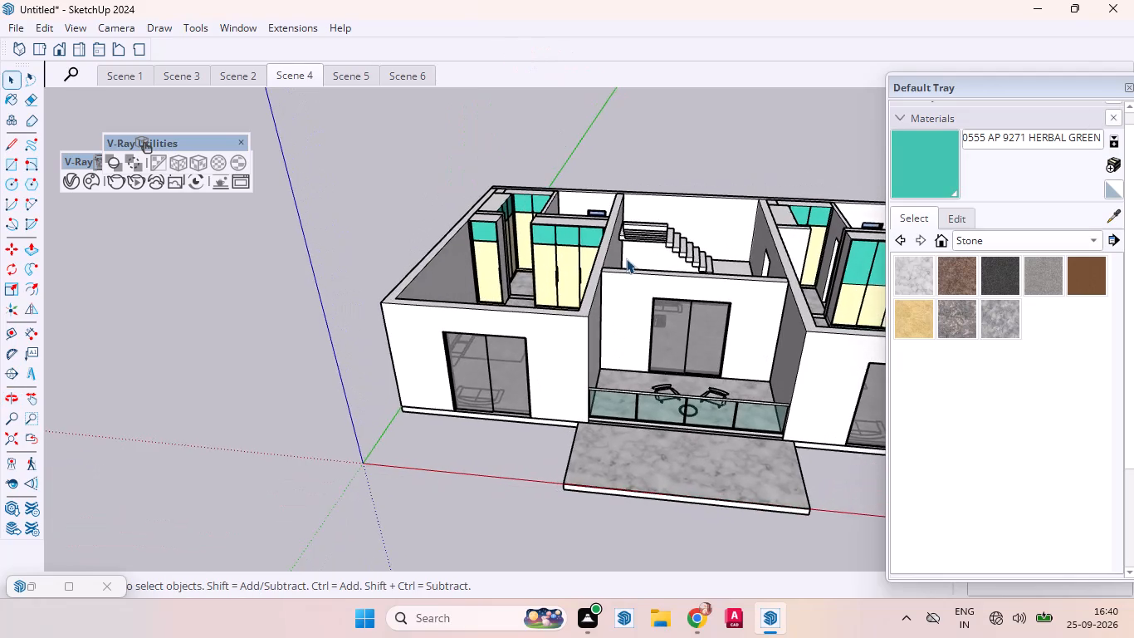
pyautogui.scroll(-6, 626, 258)
pyautogui.scroll(7, 722, 232)
pyautogui.moveTo(794, 244); pyautogui.dragTo(757, 234, button='middle')
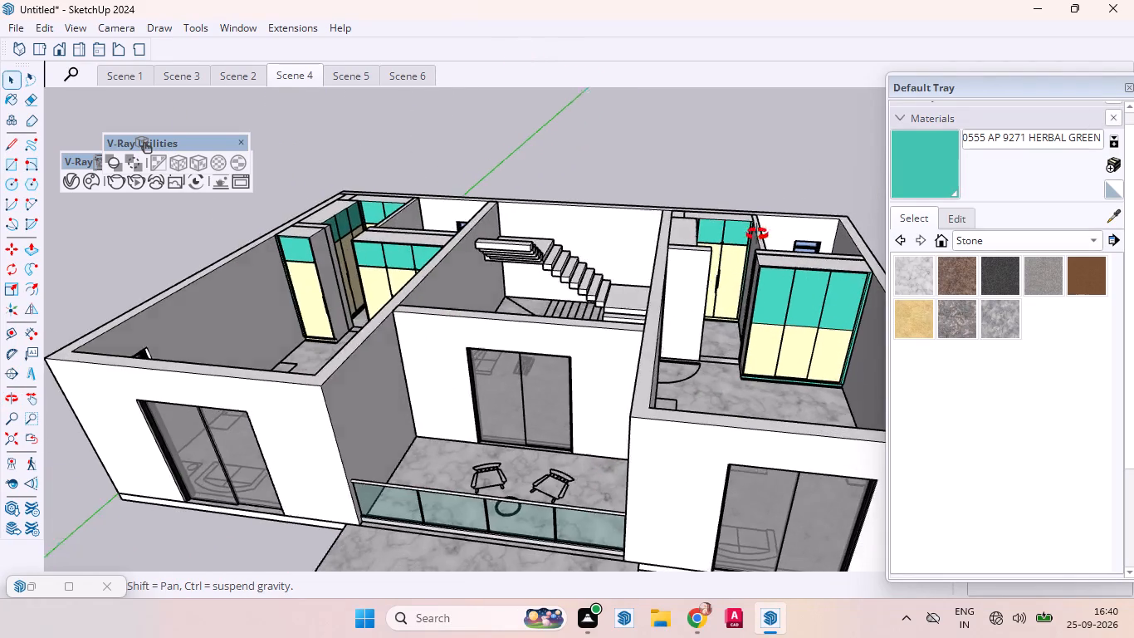
pyautogui.moveTo(757, 234); pyautogui.dragTo(753, 266, button='middle')
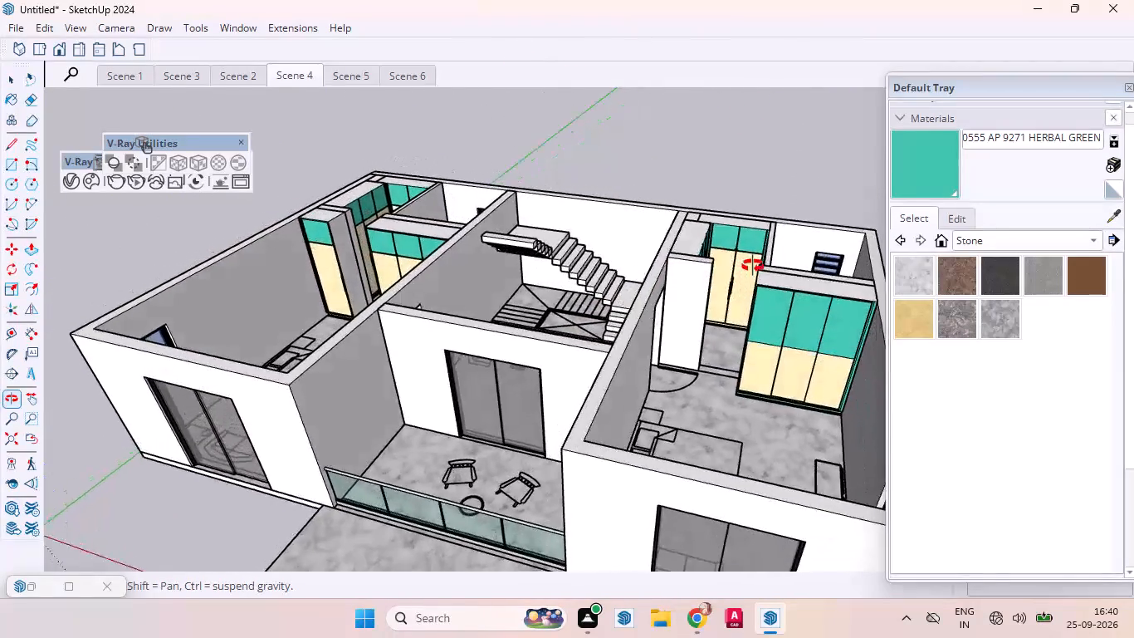
pyautogui.moveTo(753, 266); pyautogui.dragTo(706, 218, button='middle')
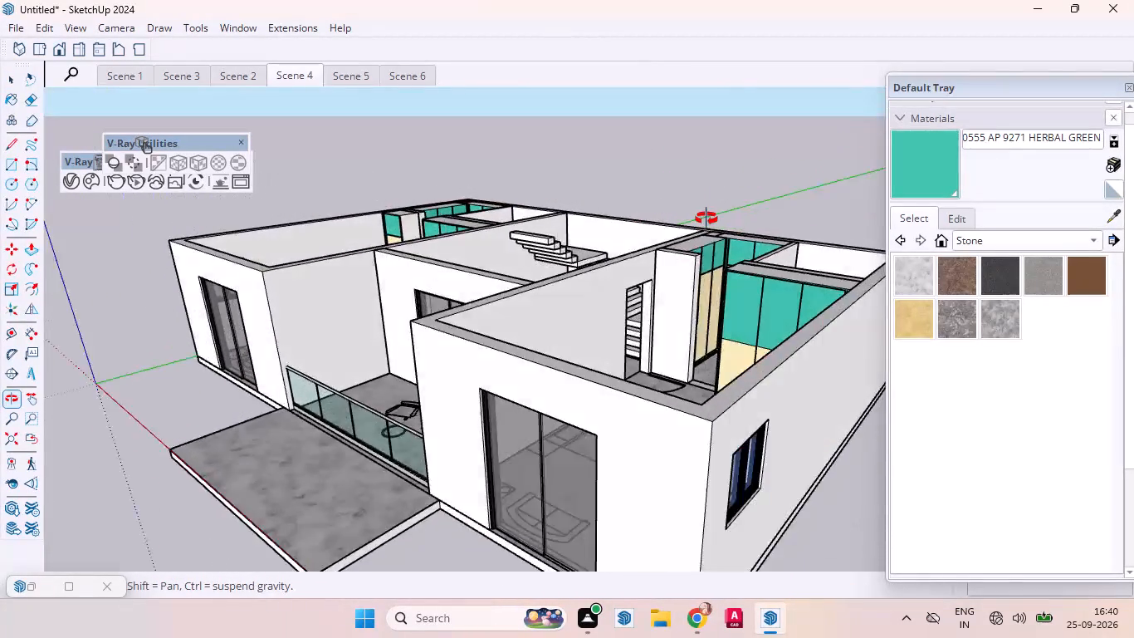
pyautogui.moveTo(706, 218); pyautogui.dragTo(905, 260, button='middle')
pyautogui.moveTo(392, 437); pyautogui.dragTo(660, 370, button='middle')
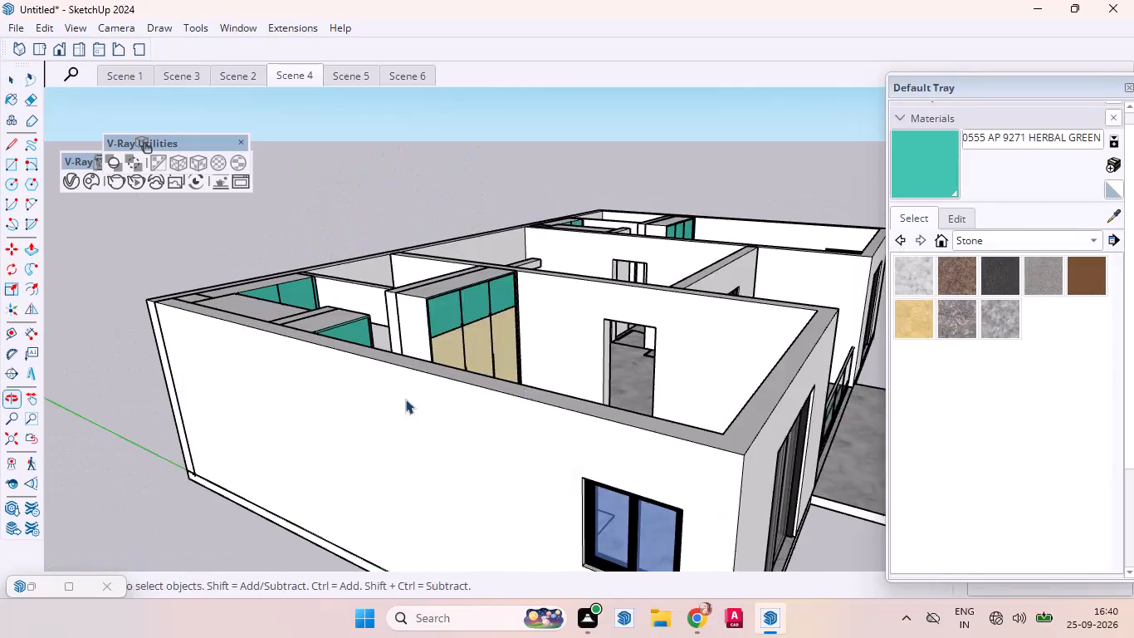
pyautogui.moveTo(418, 390); pyautogui.dragTo(735, 339, button='middle')
pyautogui.moveTo(291, 431); pyautogui.dragTo(742, 341, button='middle')
pyautogui.moveTo(386, 417); pyautogui.dragTo(837, 348, button='middle')
pyautogui.moveTo(106, 464); pyautogui.dragTo(669, 387, button='middle')
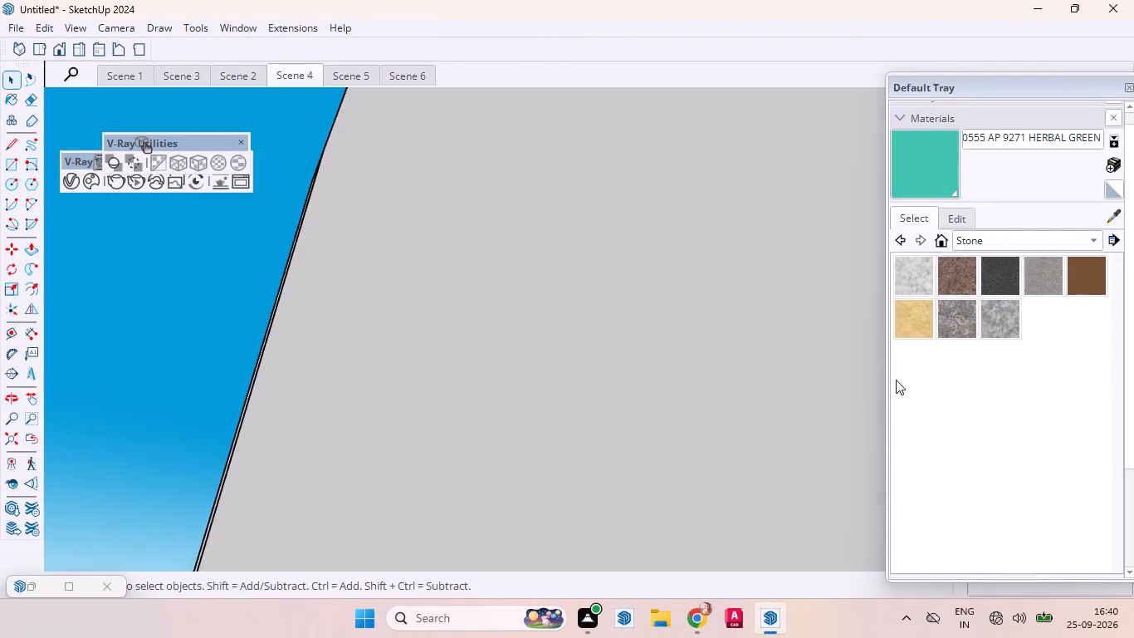
pyautogui.moveTo(229, 414); pyautogui.dragTo(589, 370, button='middle')
pyautogui.scroll(-1, 208, 380)
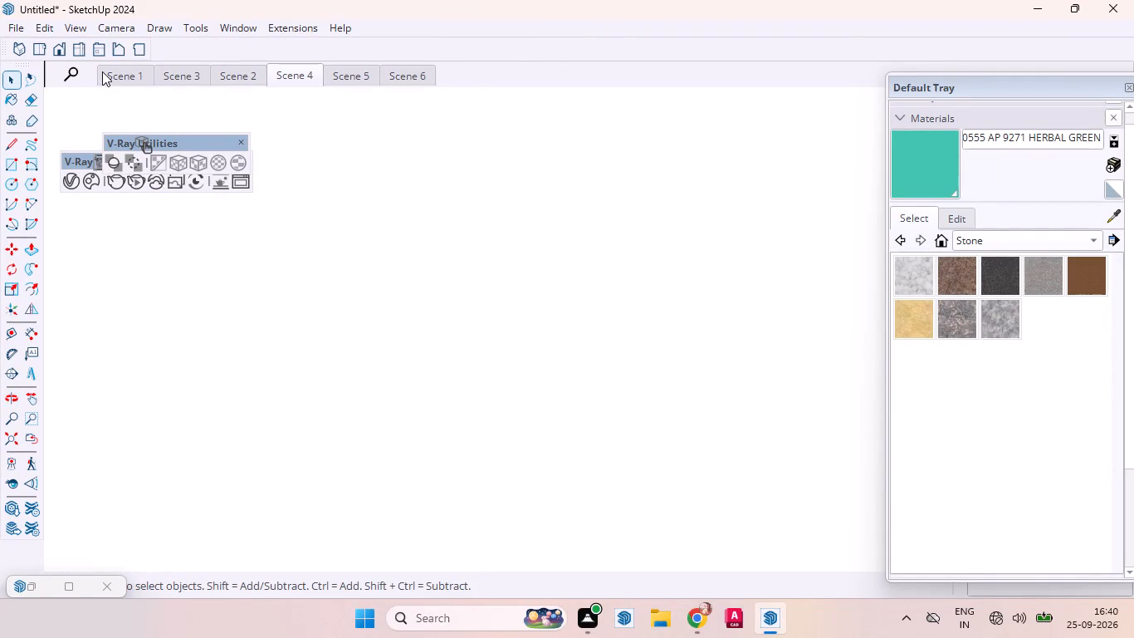
# Review all six saved scenes one after another, from Scene 1 through to Scene 6.
pyautogui.click(105, 71)
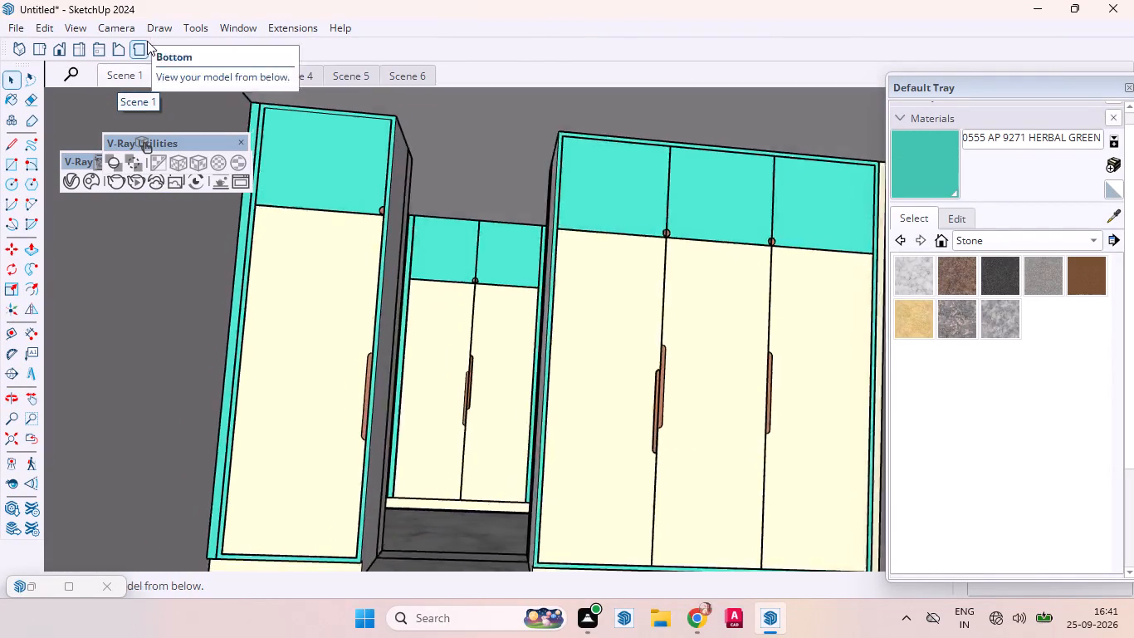
pyautogui.click(178, 65)
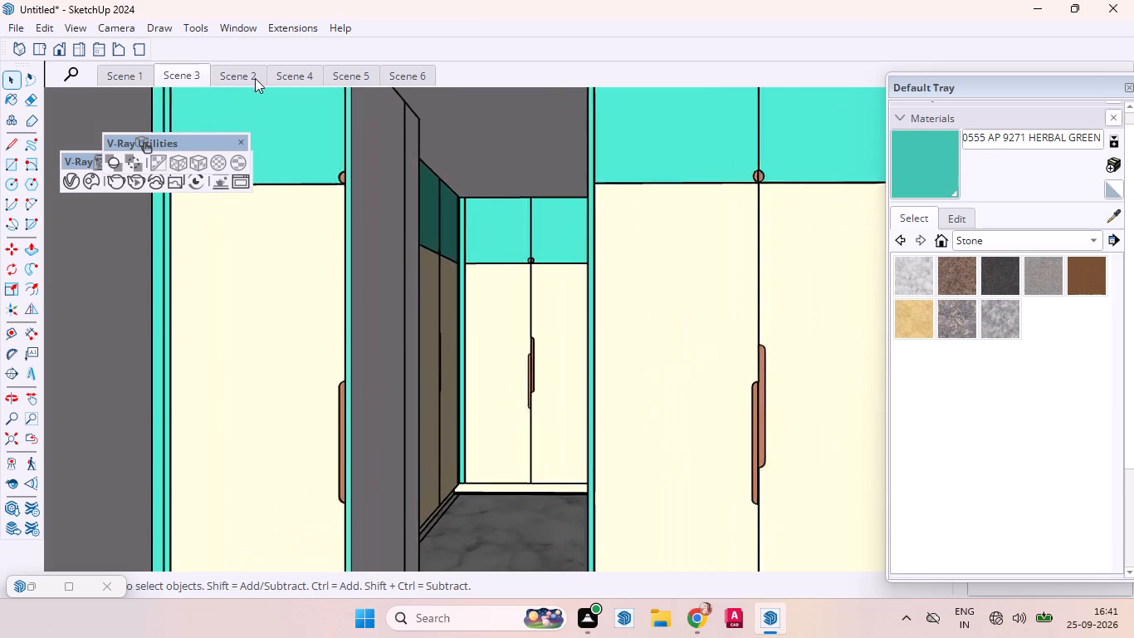
pyautogui.click(248, 76)
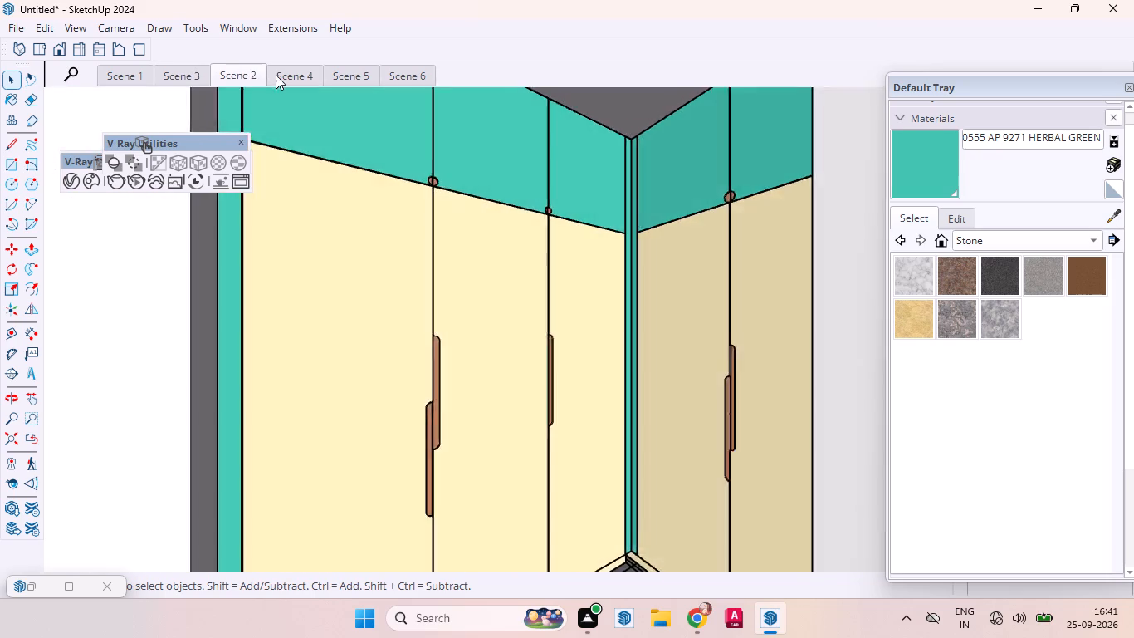
pyautogui.click(286, 76)
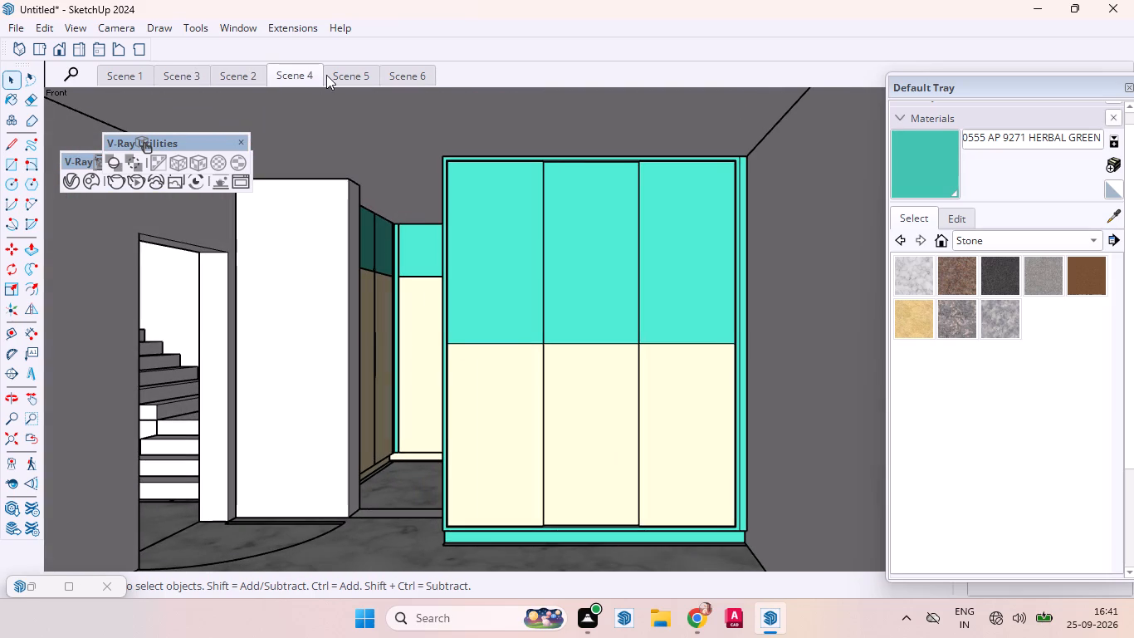
pyautogui.click(331, 75)
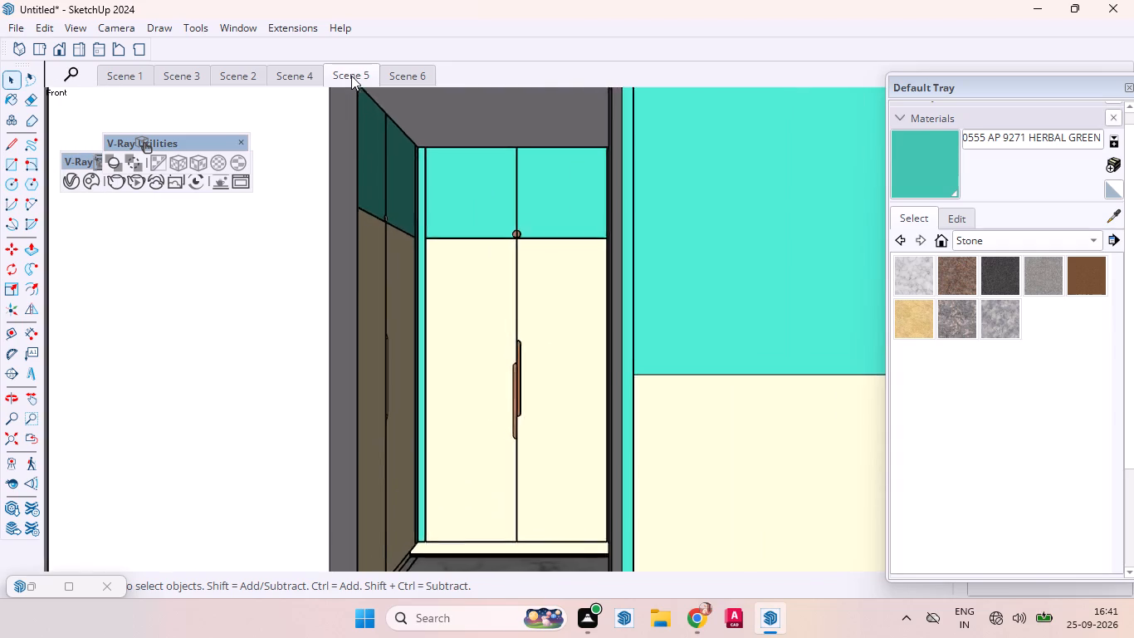
pyautogui.click(396, 68)
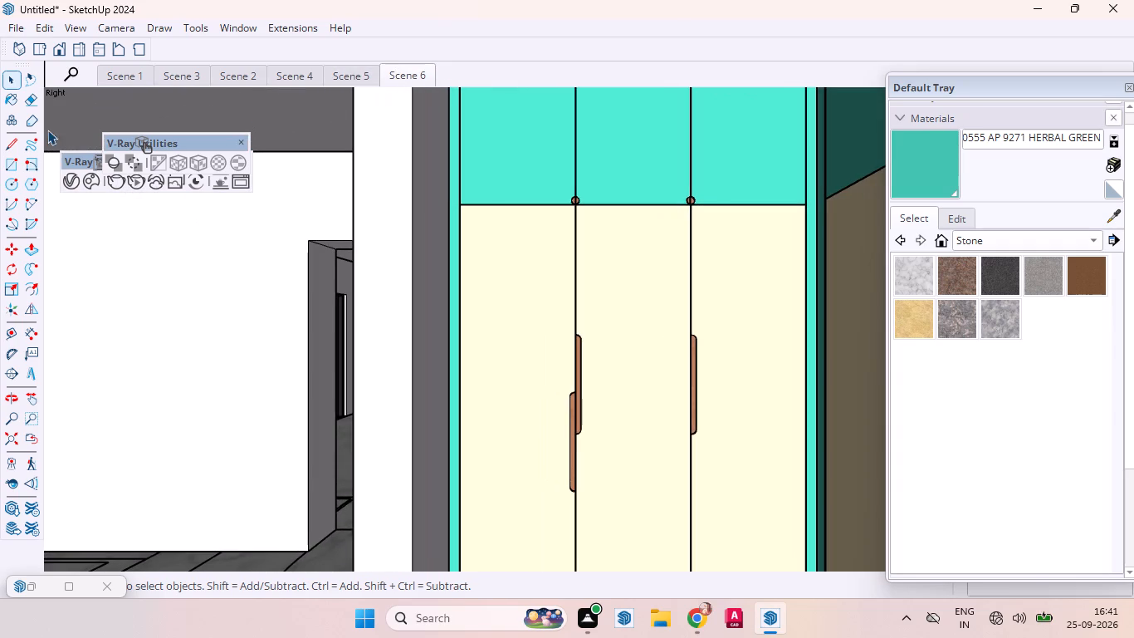
# Examine the wood-finished door handles on the three-door wardrobe in Scene 6 up close.
pyautogui.scroll(1, 598, 372)
pyautogui.scroll(-1, 598, 372)
pyautogui.scroll(4, 597, 372)
pyautogui.scroll(-1, 596, 372)
pyautogui.scroll(7, 576, 396)
pyautogui.scroll(-1, 575, 397)
pyautogui.scroll(9, 575, 397)
pyautogui.scroll(-4, 572, 397)
pyautogui.scroll(2, 572, 397)
pyautogui.scroll(-1, 572, 397)
pyautogui.scroll(2, 572, 397)
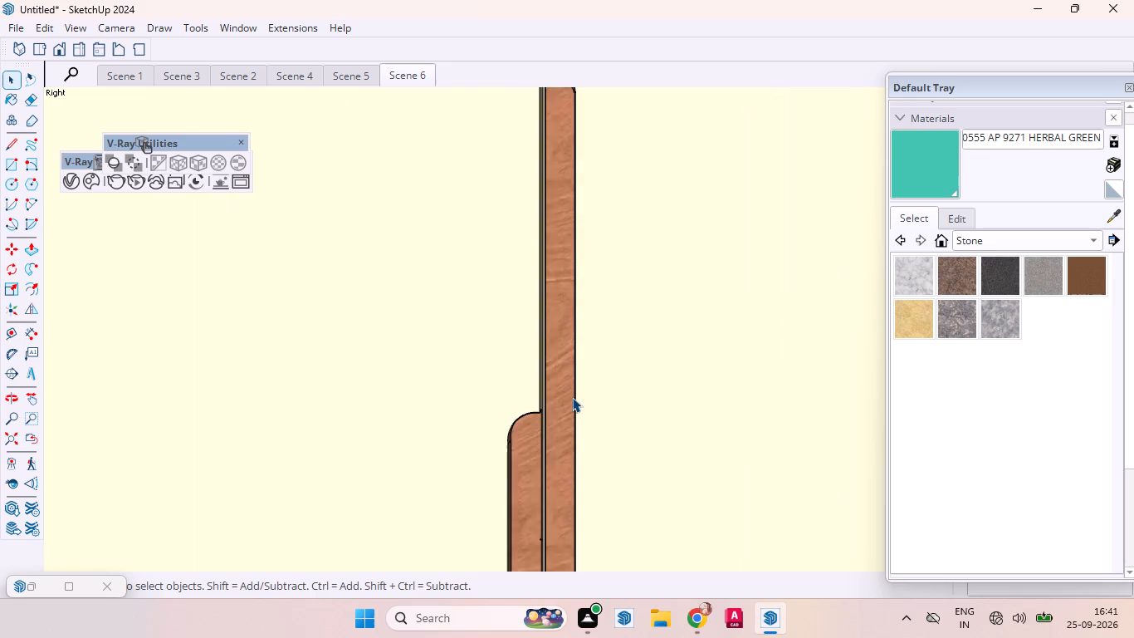
# Examine the wood-finished handles on the Scene 6 wardrobe doors up close.
pyautogui.scroll(1, 572, 397)
pyautogui.scroll(-6, 572, 397)
pyautogui.scroll(2, 572, 397)
pyautogui.scroll(-10, 572, 397)
pyautogui.scroll(3, 576, 397)
pyautogui.scroll(-1, 576, 397)
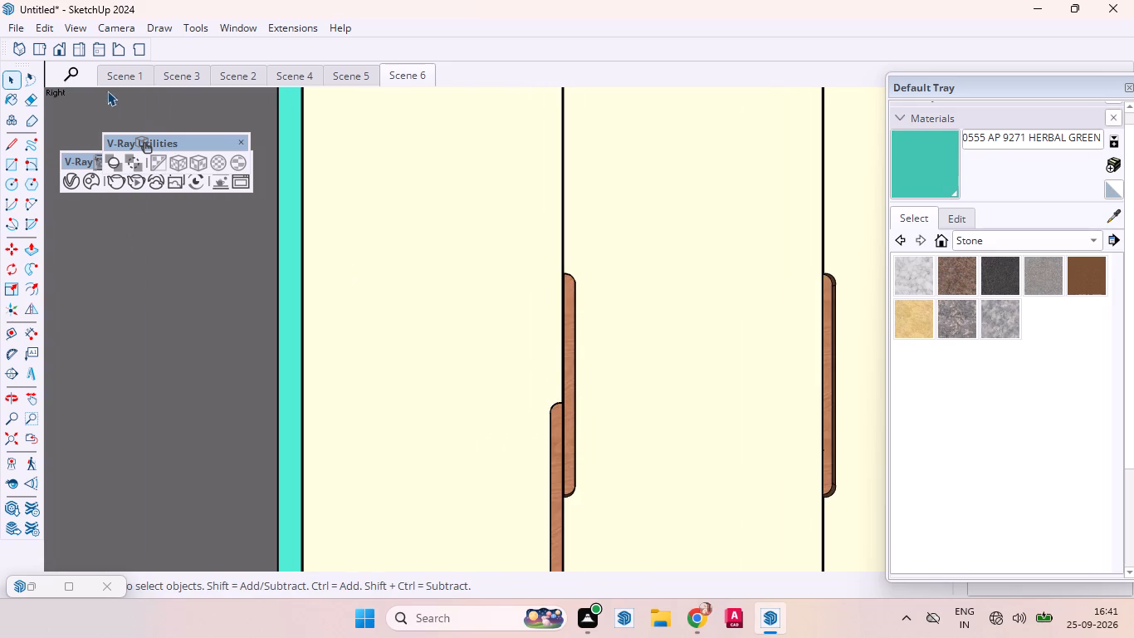
# Open Scene 1 and examine its green-and-cream wardrobes and their door handles.
pyautogui.click(107, 79)
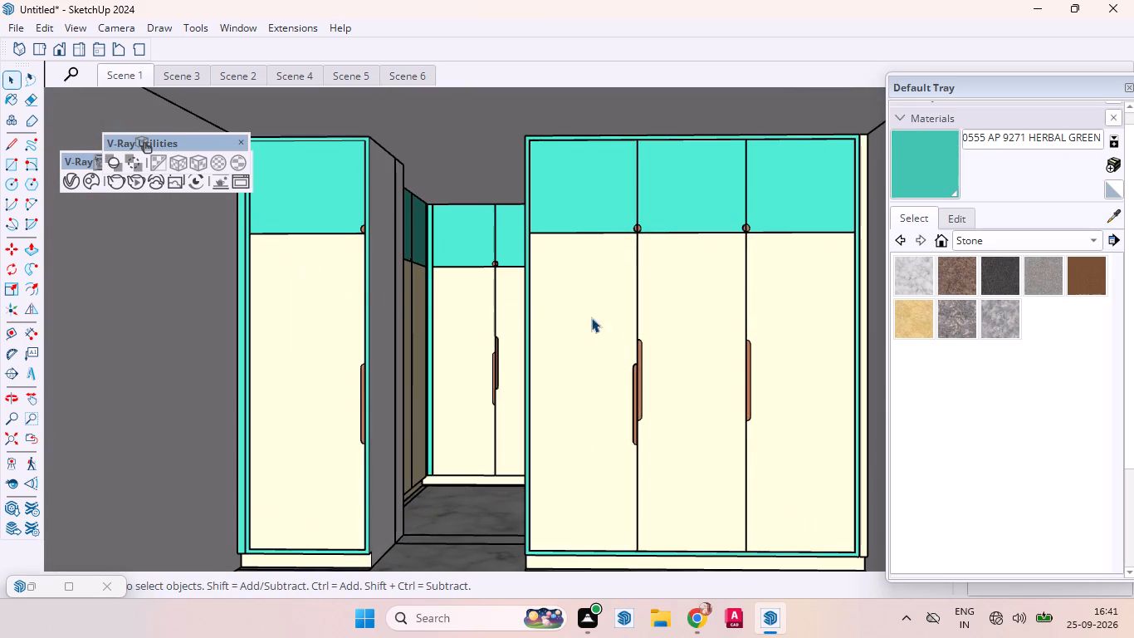
pyautogui.scroll(4, 625, 334)
pyautogui.scroll(-1, 625, 334)
pyautogui.scroll(5, 625, 334)
pyautogui.scroll(-1, 628, 335)
pyautogui.scroll(1, 628, 335)
pyautogui.scroll(-4, 628, 335)
pyautogui.scroll(1, 628, 335)
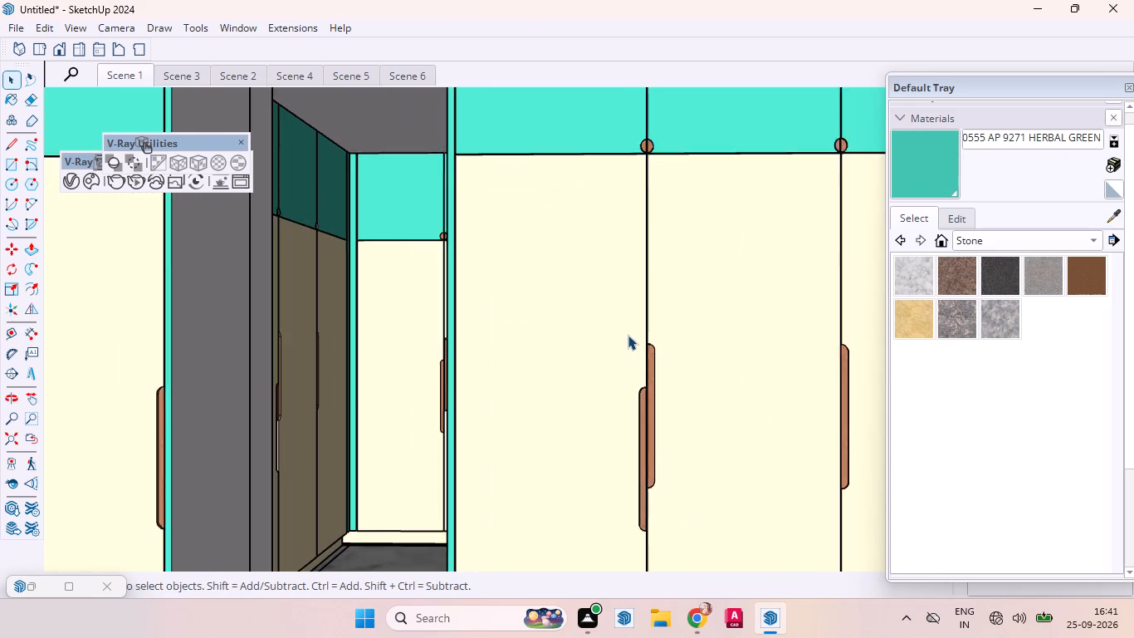
pyautogui.scroll(-4, 628, 335)
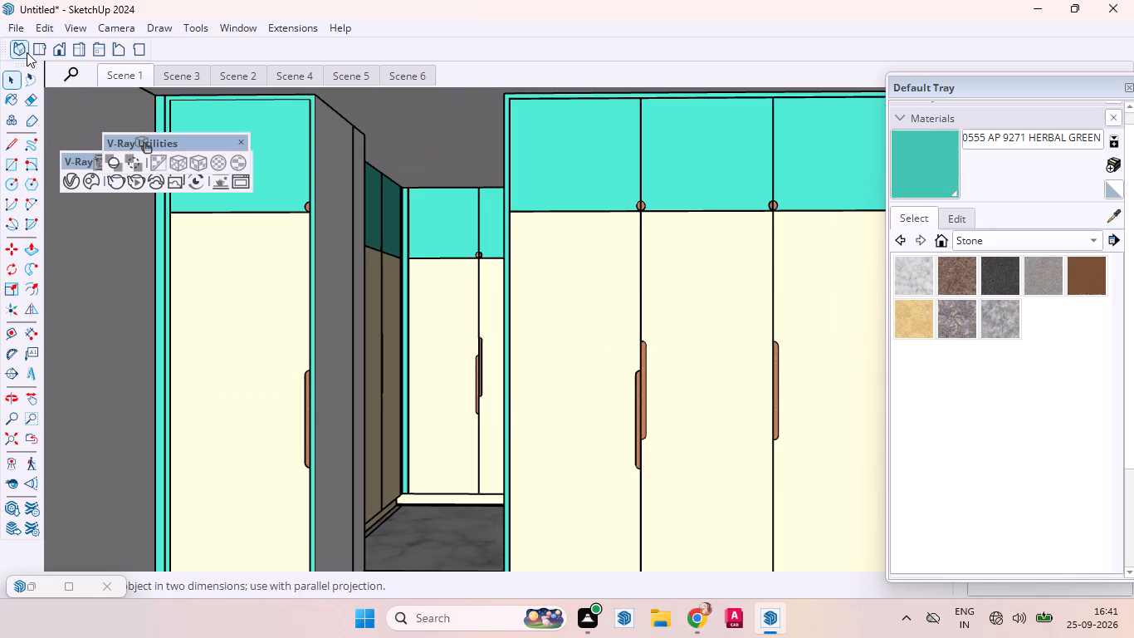
# Examine the roofed house from the standard top view and from a raised front angle.
pyautogui.click(42, 47)
pyautogui.scroll(-2, 358, 287)
pyautogui.scroll(1, 359, 292)
pyautogui.scroll(-3, 359, 292)
pyautogui.scroll(5, 359, 294)
pyautogui.scroll(-6, 359, 294)
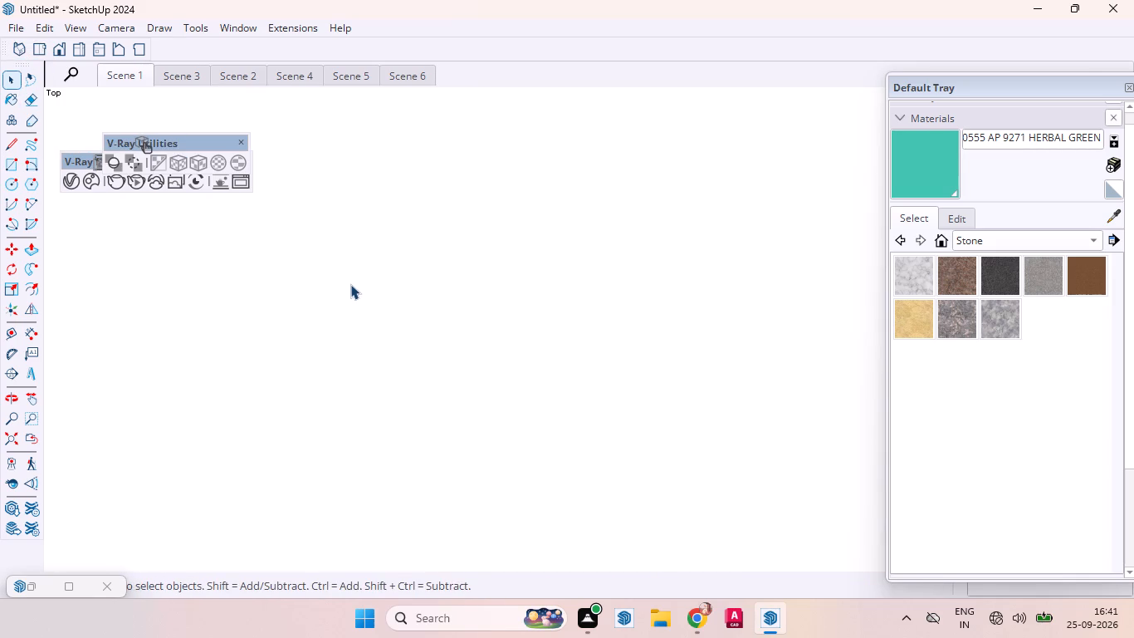
pyautogui.scroll(-10, 350, 284)
pyautogui.scroll(1, 333, 276)
pyautogui.scroll(-1, 331, 276)
pyautogui.scroll(1, 317, 272)
pyautogui.scroll(-5, 305, 269)
pyautogui.scroll(1, 263, 239)
pyautogui.scroll(-5, 263, 239)
pyautogui.scroll(4, 263, 241)
pyautogui.scroll(-5, 263, 242)
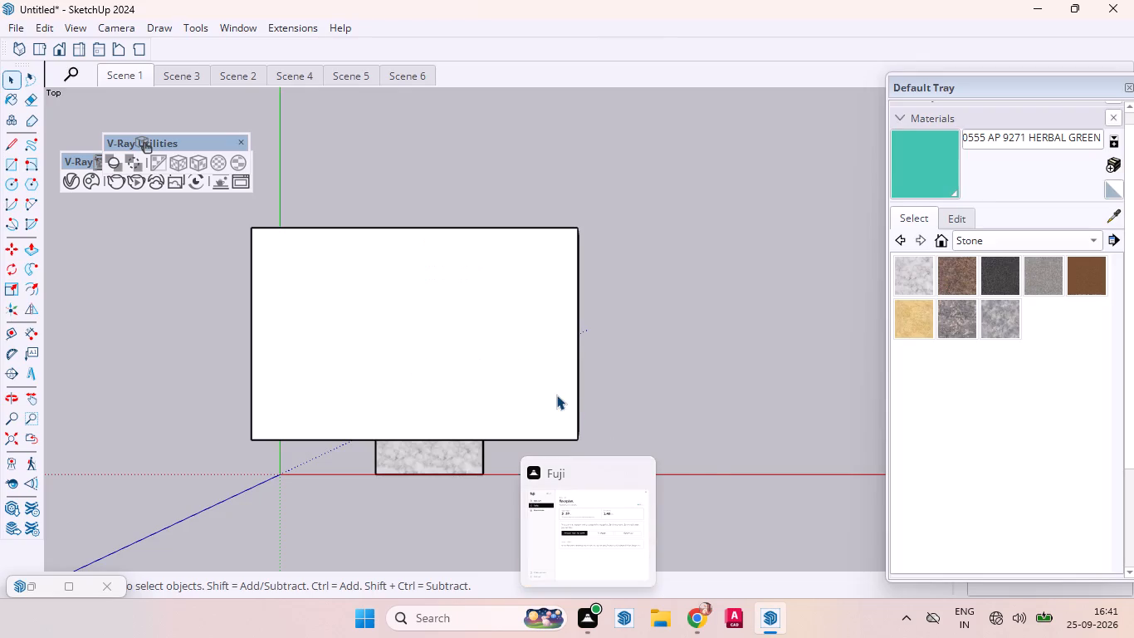
pyautogui.scroll(3, 699, 469)
pyautogui.scroll(-6, 649, 508)
pyautogui.moveTo(385, 536); pyautogui.dragTo(364, 323, button='middle')
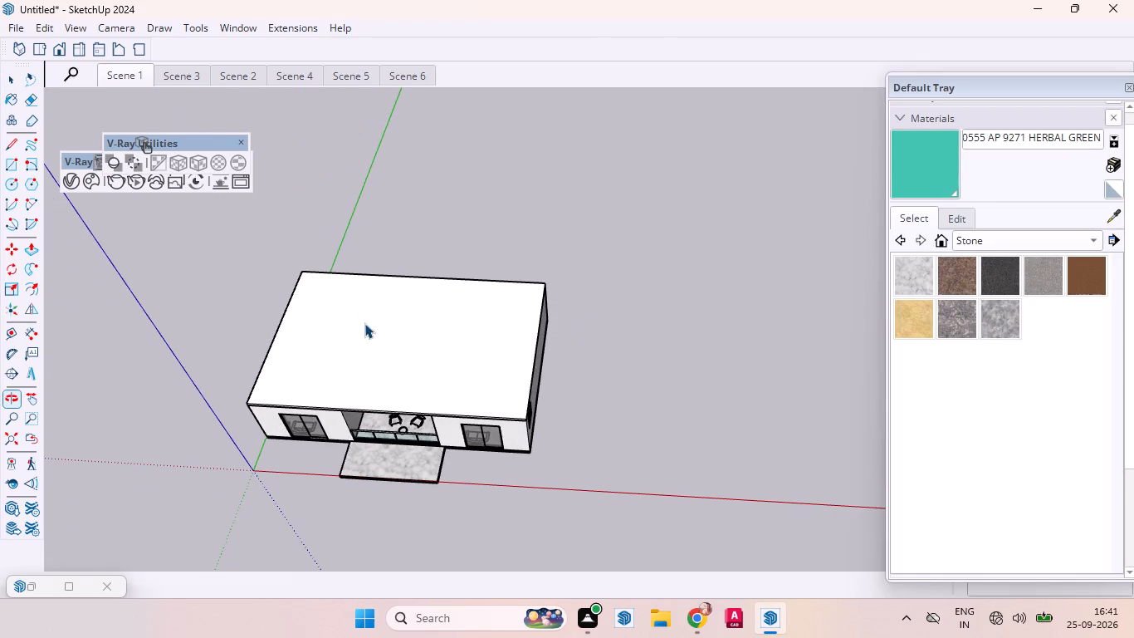
pyautogui.scroll(1, 56, 580)
pyautogui.scroll(7, 162, 420)
pyautogui.scroll(-2, 193, 431)
pyautogui.scroll(1, 195, 432)
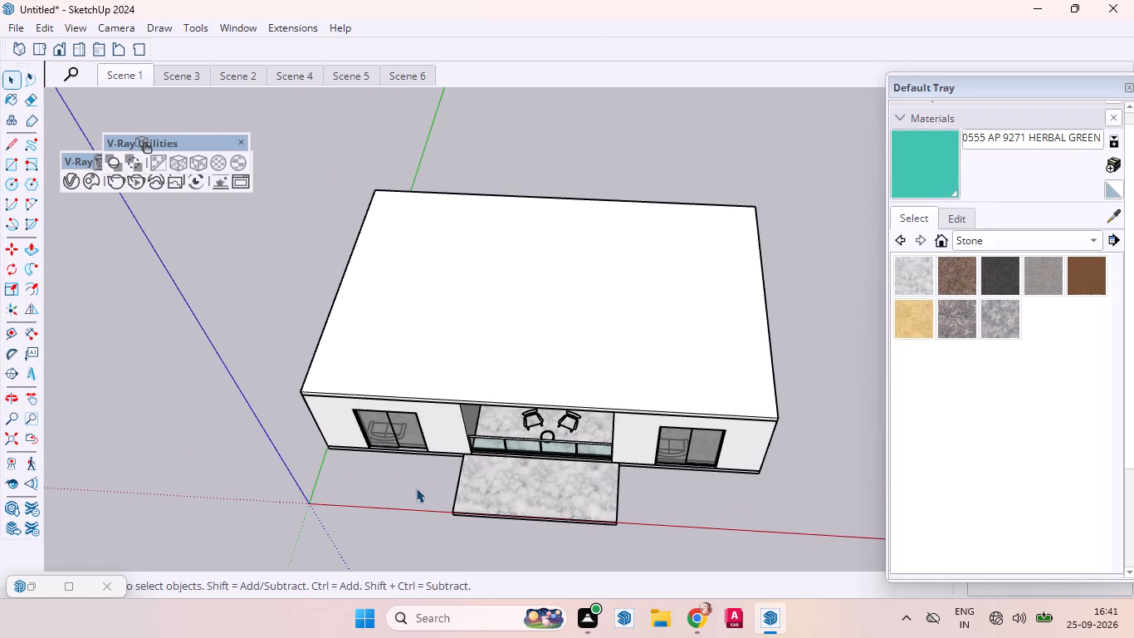
pyautogui.middleClick(416, 488)
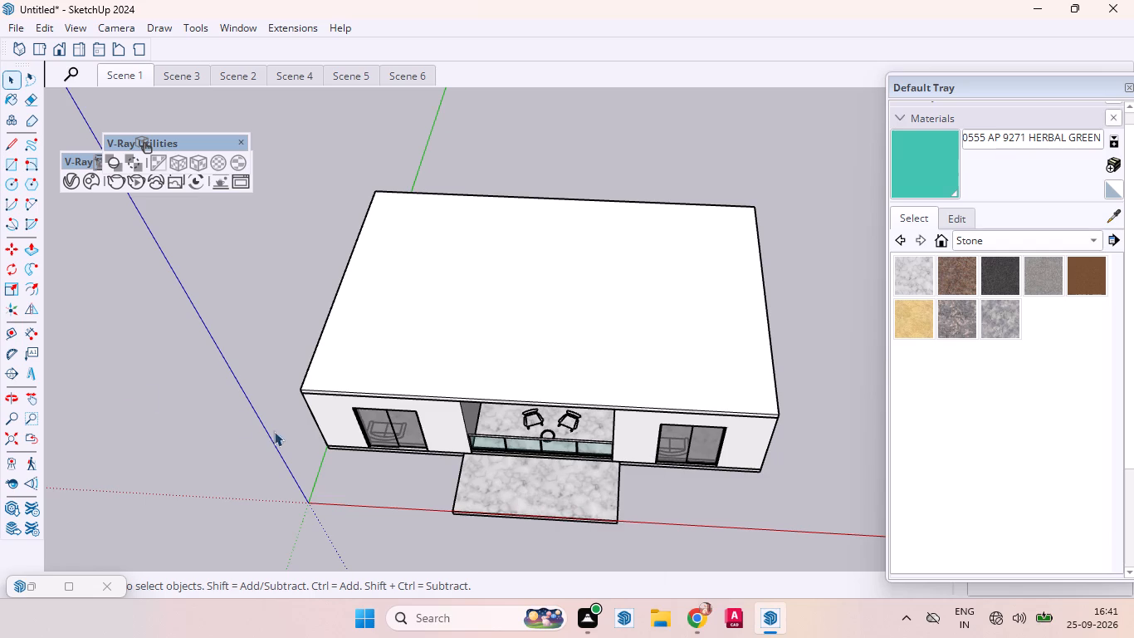
pyautogui.moveTo(422, 434); pyautogui.dragTo(402, 331, button='middle')
pyautogui.scroll(1, 399, 298)
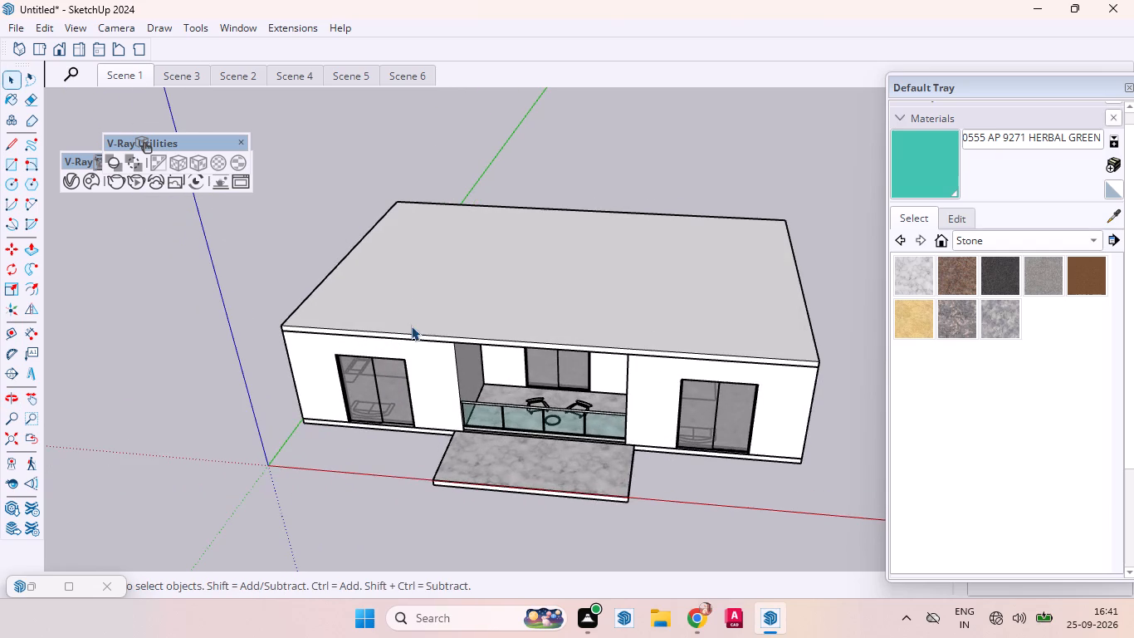
pyautogui.scroll(-3, 447, 356)
pyautogui.scroll(1, 516, 385)
pyautogui.scroll(-2, 516, 385)
pyautogui.scroll(1, 516, 385)
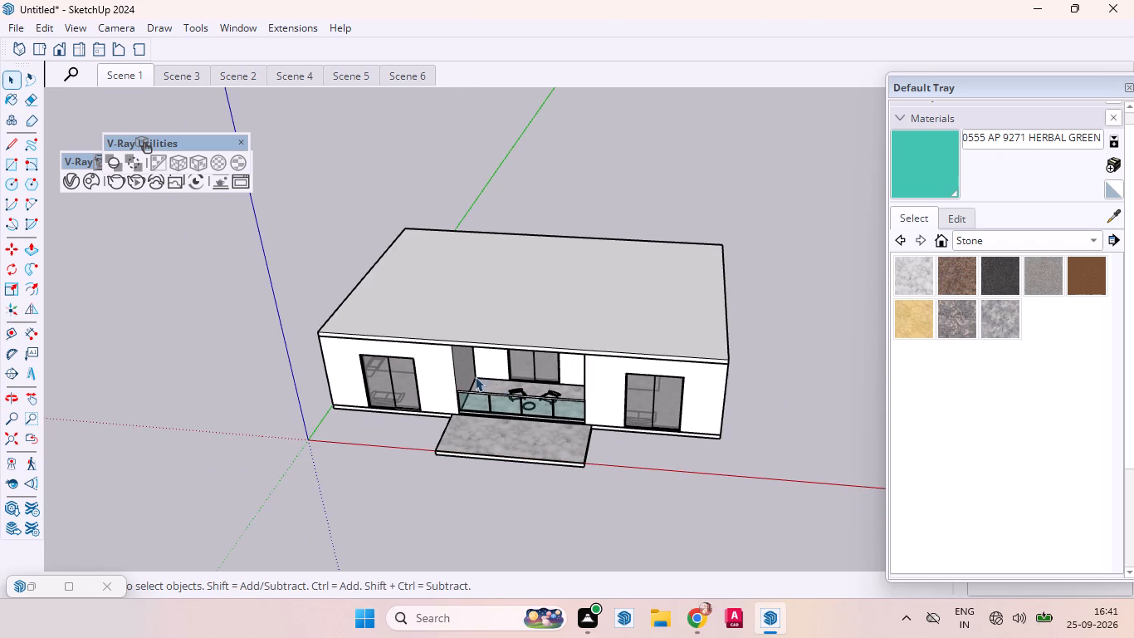
# Examine the front facade up close, including the sliding glass doors, balcony railing, marble porch slab and plinth.
pyautogui.scroll(6, 489, 386)
pyautogui.scroll(-1, 501, 405)
pyautogui.scroll(1, 501, 405)
pyautogui.moveTo(512, 425); pyautogui.dragTo(528, 356, button='middle')
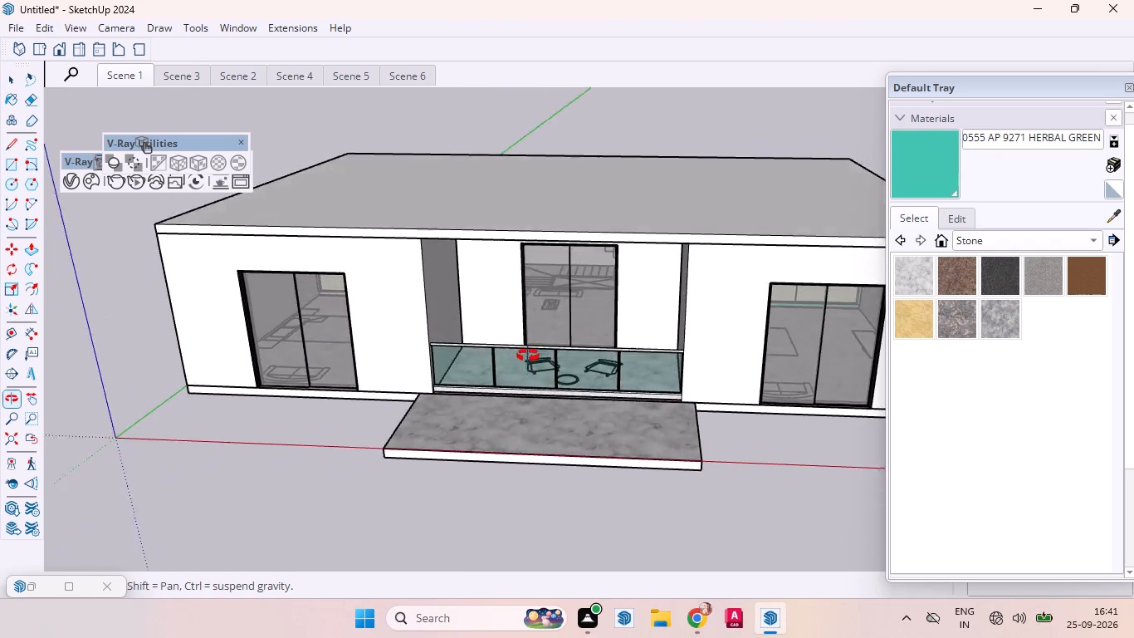
pyautogui.moveTo(528, 356); pyautogui.dragTo(565, 355, button='middle')
pyautogui.scroll(1, 462, 447)
pyautogui.scroll(-2, 462, 447)
pyautogui.scroll(3, 459, 449)
pyautogui.moveTo(371, 474); pyautogui.dragTo(522, 442, button='middle')
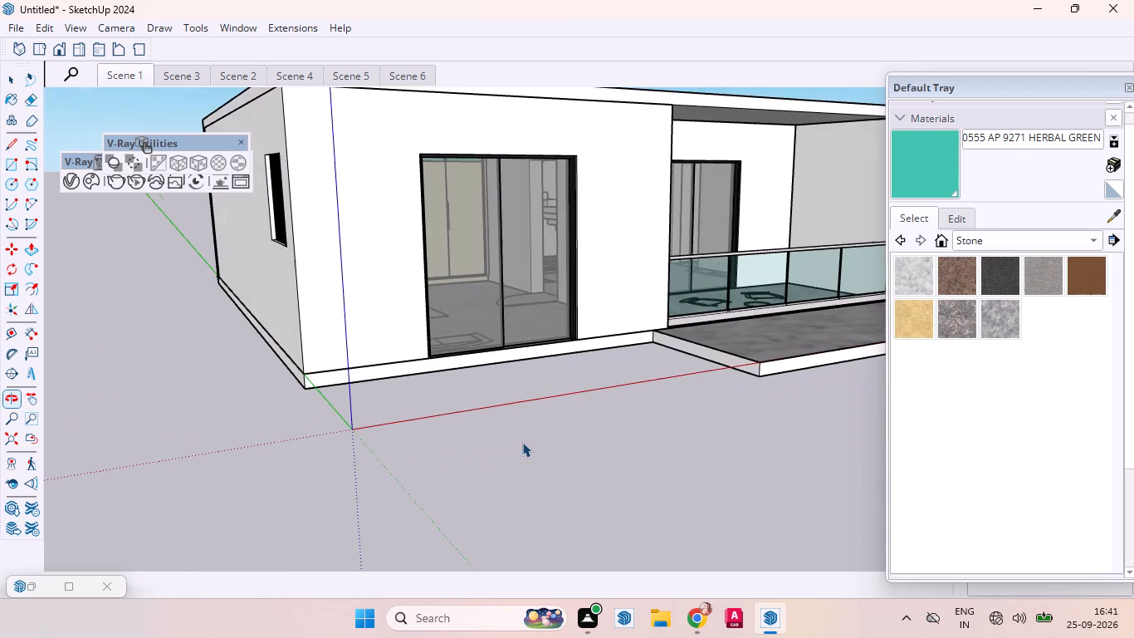
pyautogui.scroll(4, 458, 437)
pyautogui.moveTo(506, 436); pyautogui.dragTo(417, 411, button='middle')
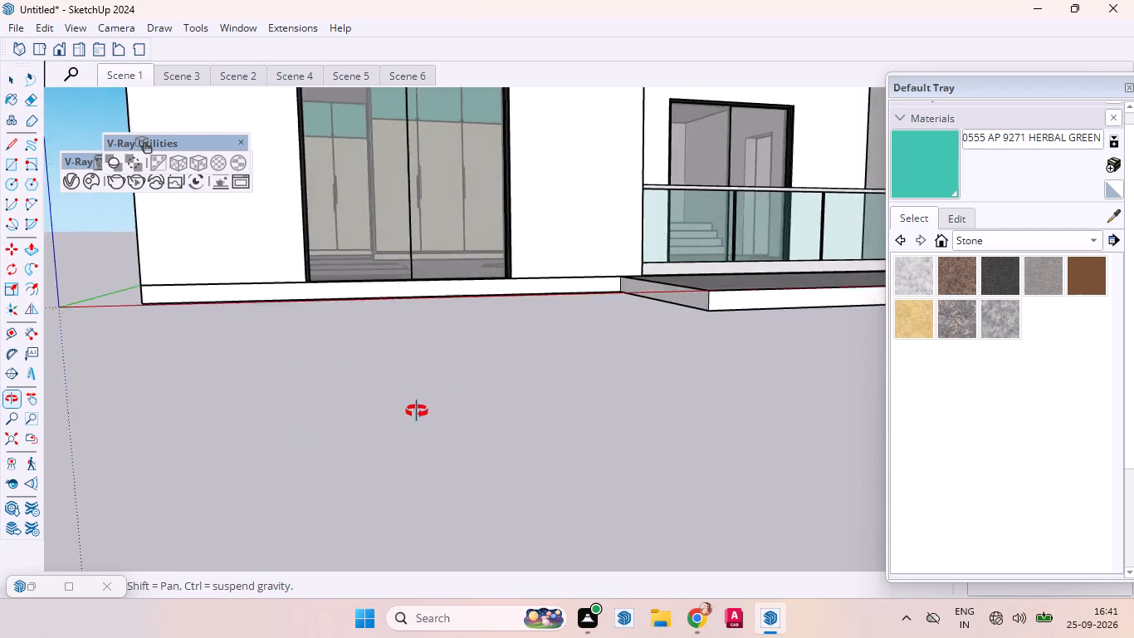
pyautogui.moveTo(417, 411); pyautogui.dragTo(413, 414, button='middle')
pyautogui.scroll(6, 446, 356)
pyautogui.scroll(-7, 514, 268)
pyautogui.scroll(5, 516, 267)
pyautogui.scroll(3, 576, 221)
pyautogui.scroll(-1, 576, 221)
pyautogui.scroll(9, 576, 221)
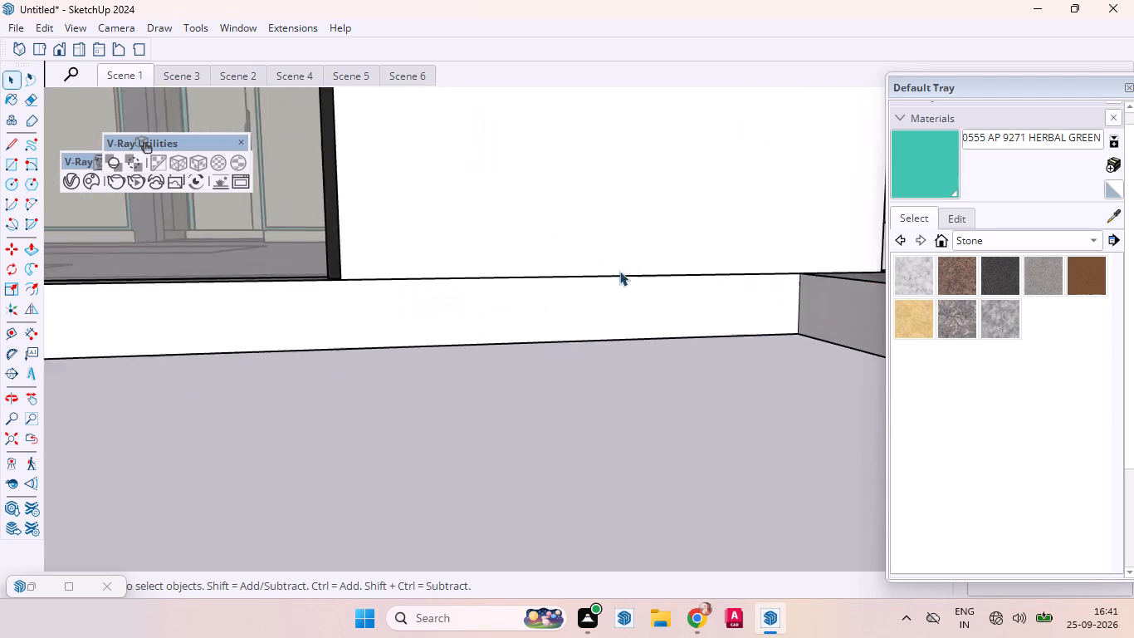
pyautogui.scroll(2, 619, 271)
pyautogui.moveTo(651, 288); pyautogui.dragTo(678, 292, button='middle')
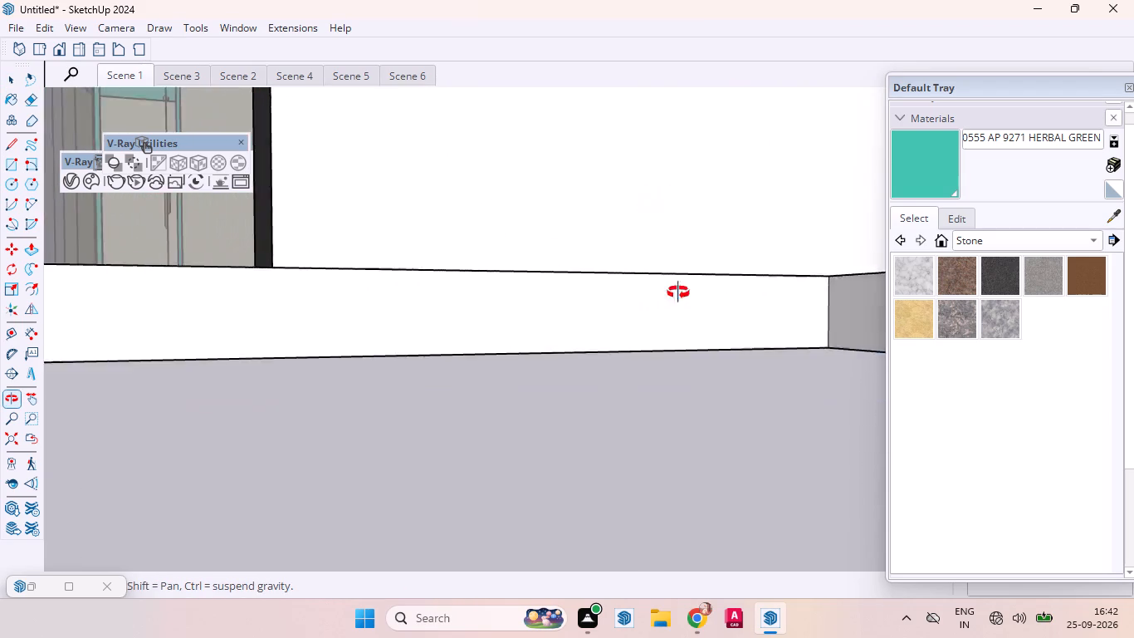
# Examine the house's roof from above and the glass-railed front balcony from a lower front angle.
pyautogui.moveTo(678, 292); pyautogui.dragTo(476, 609, button='middle')
pyautogui.scroll(-3, 515, 474)
pyautogui.scroll(2, 512, 472)
pyautogui.scroll(-2, 512, 472)
pyautogui.scroll(2, 530, 460)
pyautogui.scroll(-11, 530, 460)
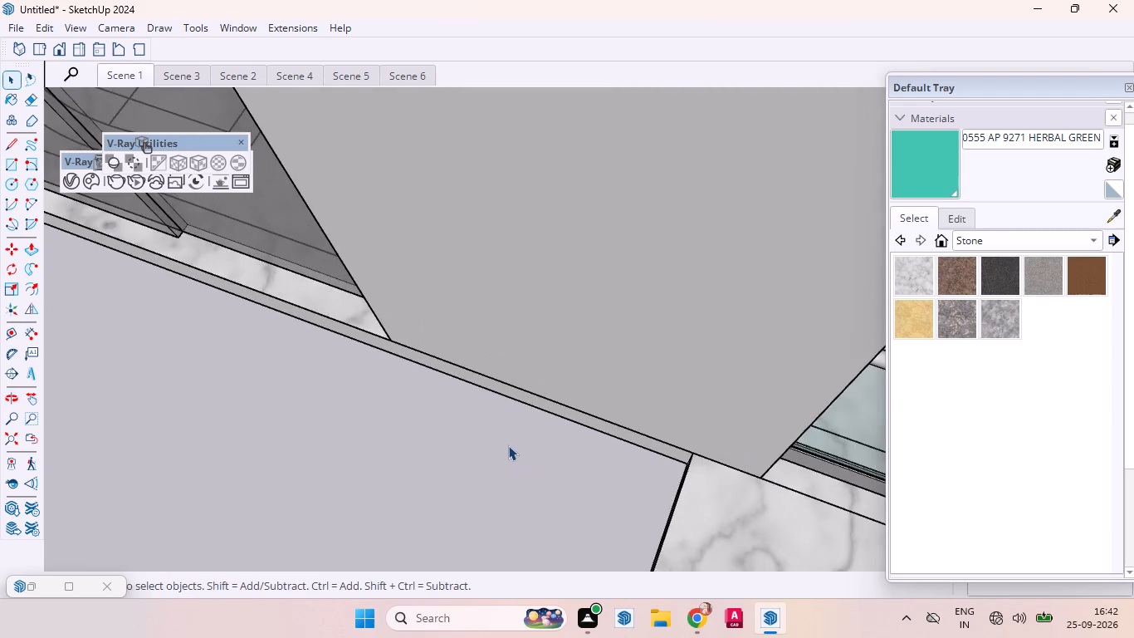
pyautogui.scroll(-15, 508, 445)
pyautogui.scroll(1, 491, 443)
pyautogui.scroll(-11, 491, 443)
pyautogui.scroll(1, 474, 445)
pyautogui.scroll(-4, 474, 445)
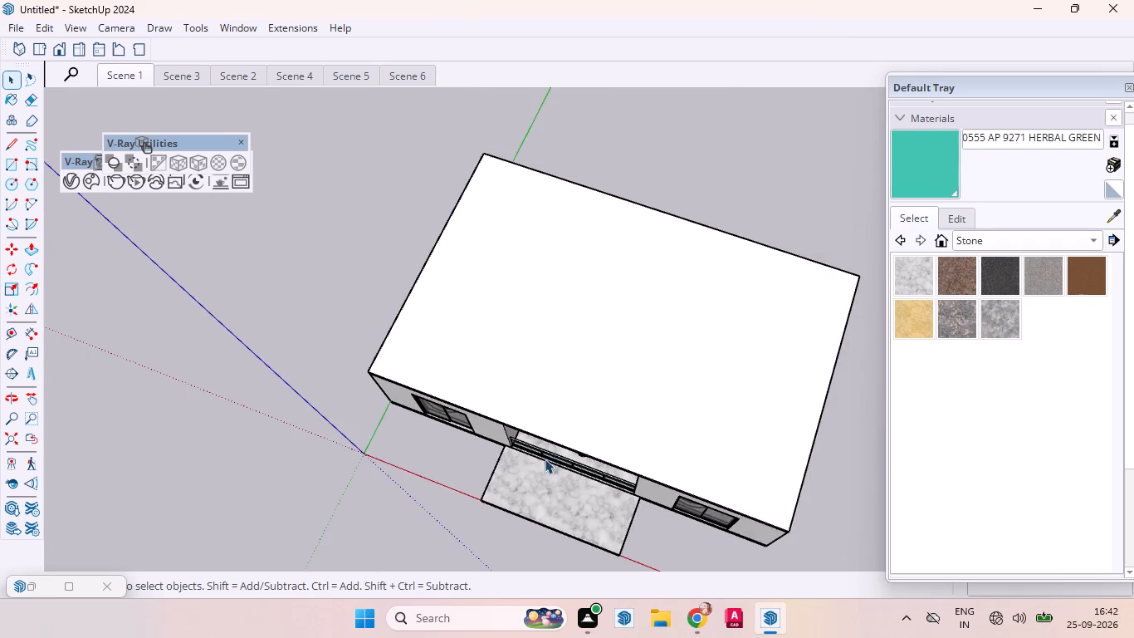
pyautogui.moveTo(567, 444); pyautogui.dragTo(617, 142, button='middle')
pyautogui.scroll(2, 581, 260)
pyautogui.scroll(-1, 573, 273)
pyautogui.scroll(4, 573, 273)
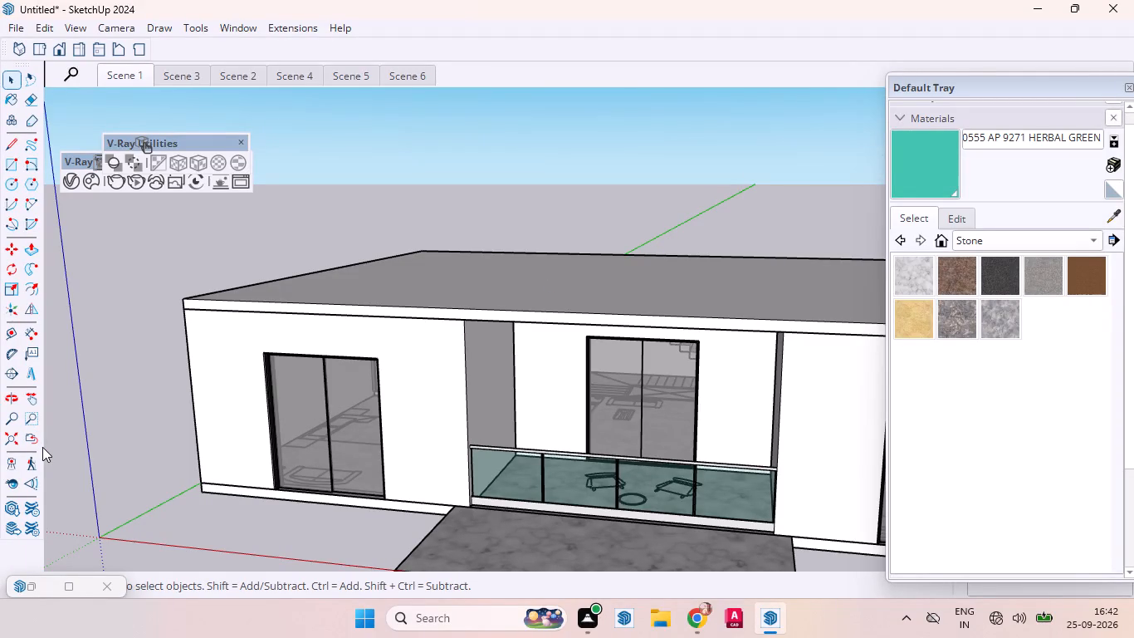
pyautogui.scroll(3, 42, 447)
pyautogui.scroll(-2, 42, 447)
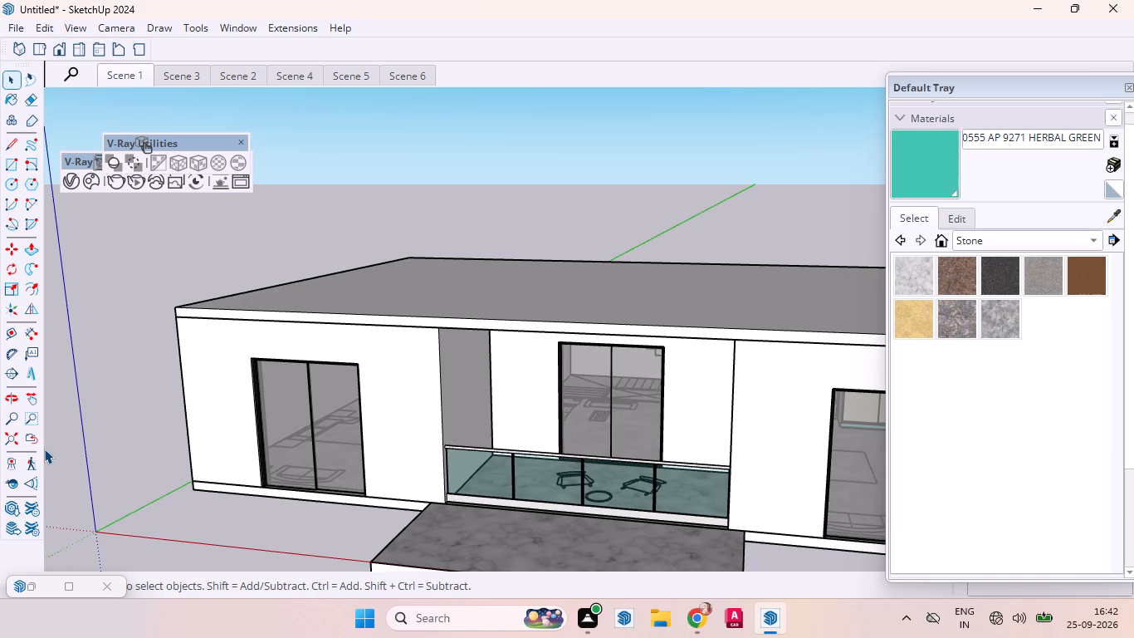
pyautogui.scroll(1, 44, 449)
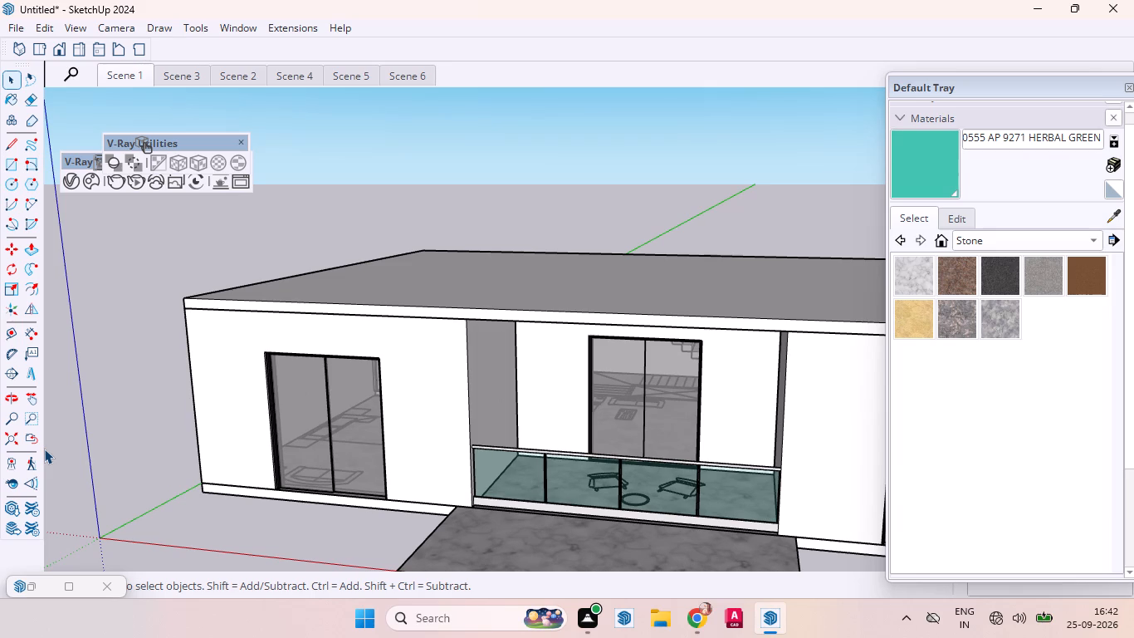
pyautogui.scroll(-1, 44, 449)
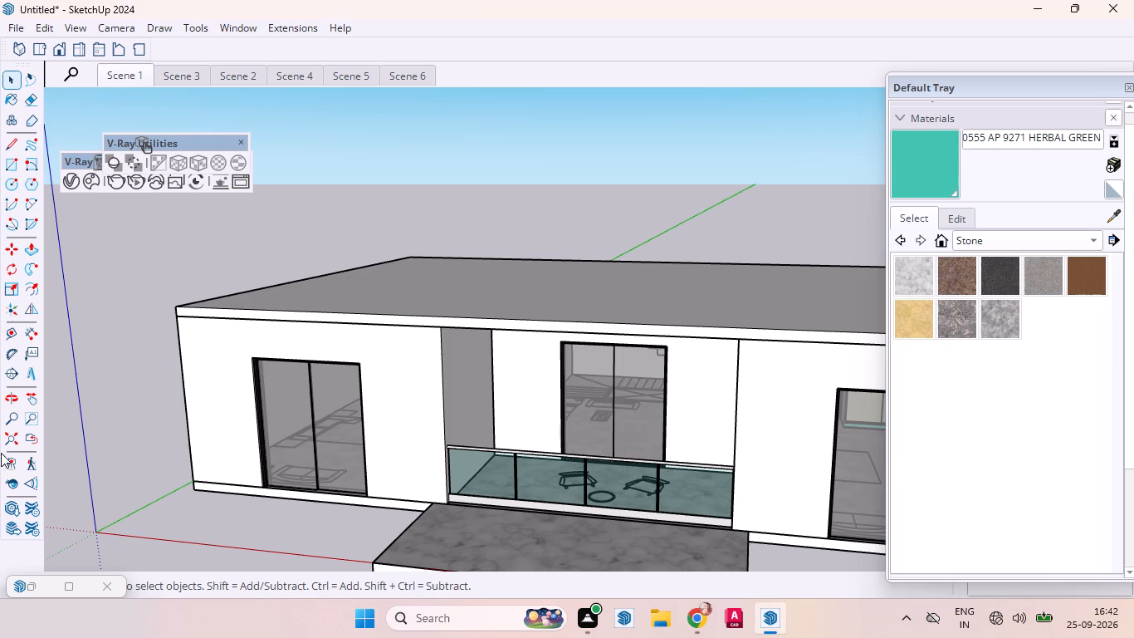
# Examine the house's side wall, rear wall with its ventilator windows, and the underside of the floor slab.
pyautogui.scroll(-13, 9, 446)
pyautogui.scroll(-4, 237, 359)
pyautogui.moveTo(154, 425); pyautogui.dragTo(343, 397, button='middle')
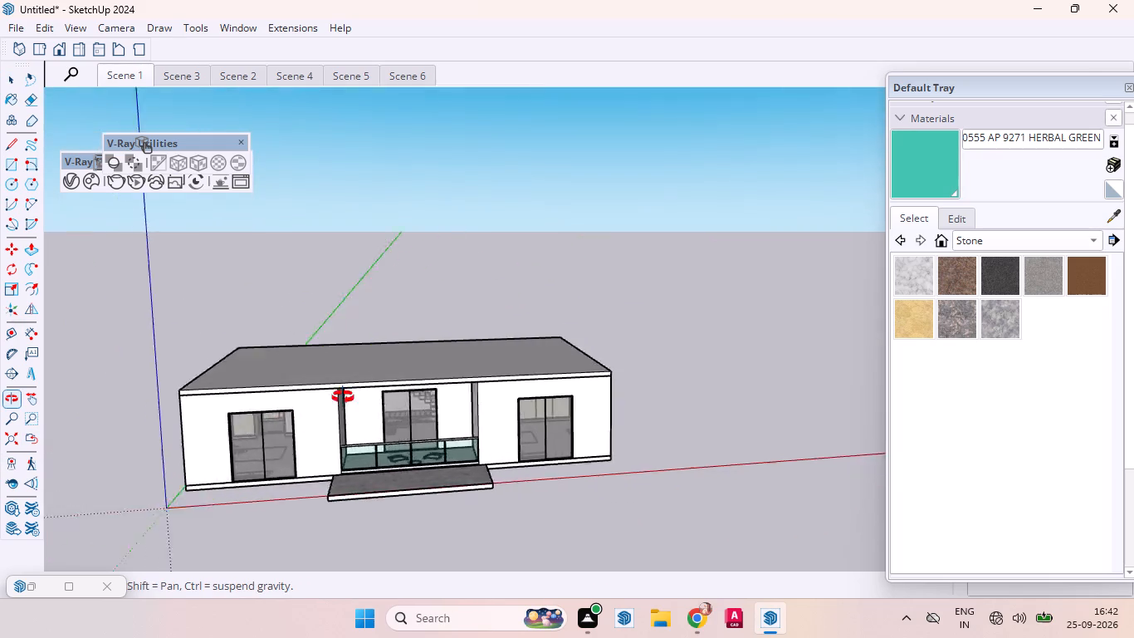
pyautogui.moveTo(343, 397); pyautogui.dragTo(580, 382, button='middle')
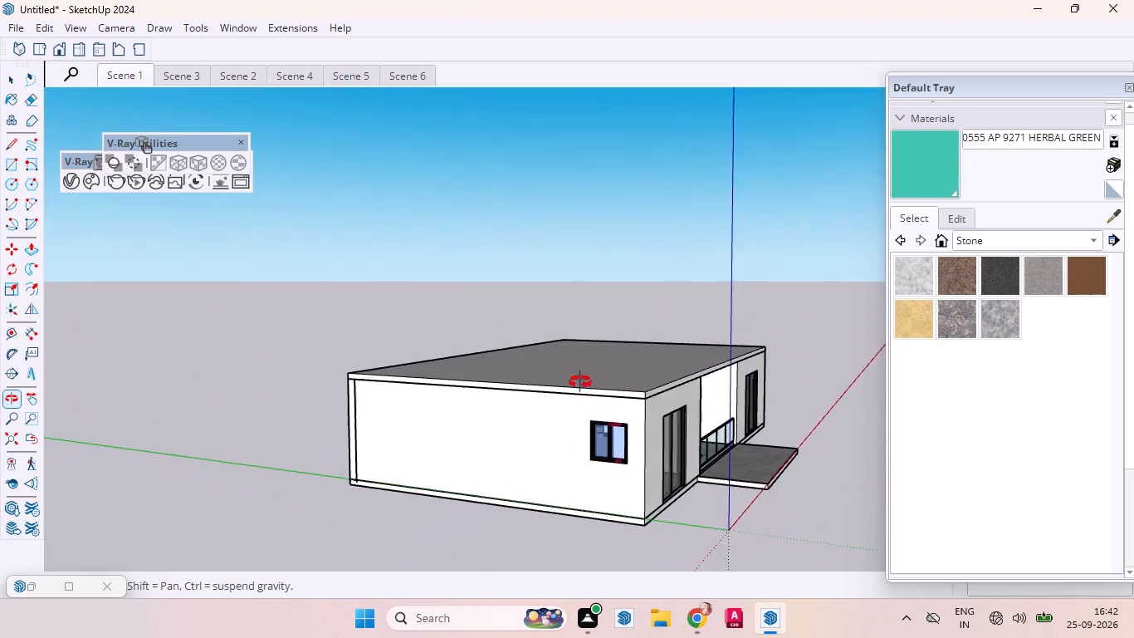
pyautogui.moveTo(580, 382); pyautogui.dragTo(582, 382, button='middle')
pyautogui.scroll(5, 364, 488)
pyautogui.moveTo(322, 444); pyautogui.dragTo(603, 359, button='middle')
pyautogui.moveTo(268, 473); pyautogui.dragTo(521, 438, button='middle')
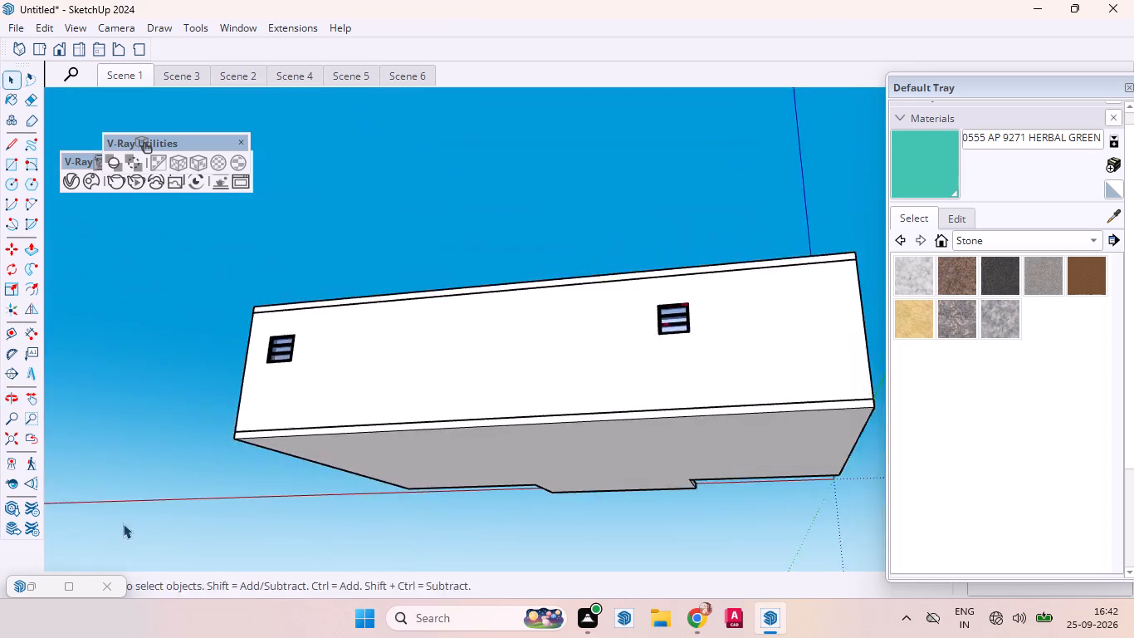
pyautogui.moveTo(129, 523); pyautogui.dragTo(606, 464, button='middle')
pyautogui.moveTo(193, 527); pyautogui.dragTo(534, 472, button='middle')
pyautogui.moveTo(72, 552); pyautogui.dragTo(174, 482, button='middle')
pyautogui.moveTo(12, 515); pyautogui.dragTo(183, 498, button='middle')
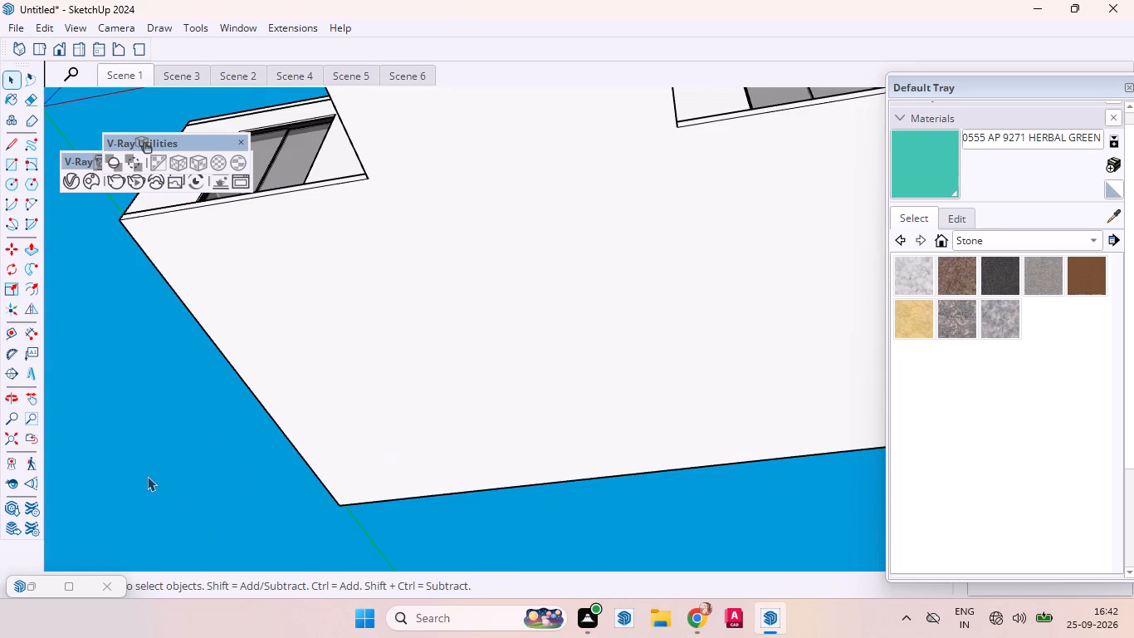
pyautogui.scroll(-3, 155, 479)
pyautogui.scroll(2, 155, 480)
pyautogui.scroll(-15, 157, 480)
pyautogui.scroll(1, 183, 478)
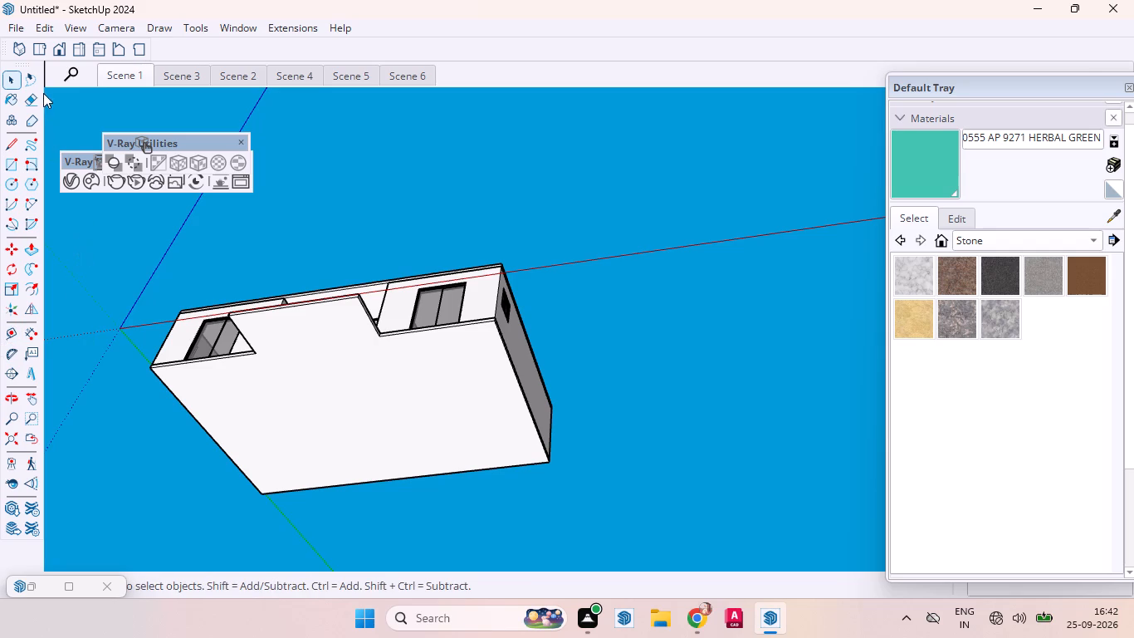
# Examine the house's front elevation in the standard front view and from slightly raised angles.
pyautogui.click(50, 52)
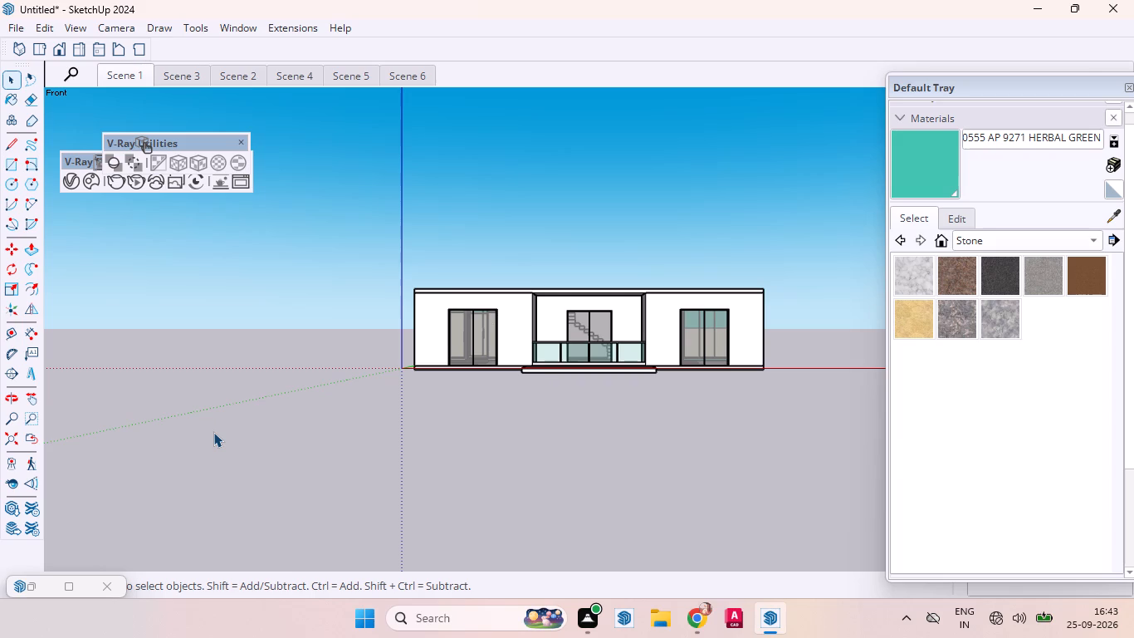
pyautogui.scroll(1, 213, 432)
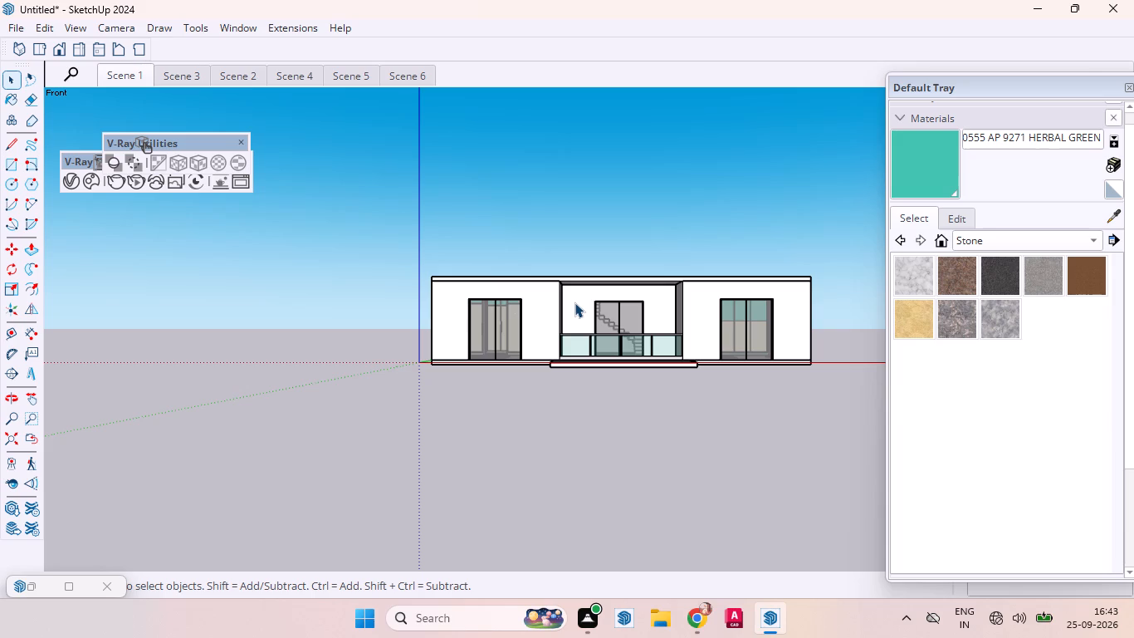
pyautogui.scroll(1, 540, 312)
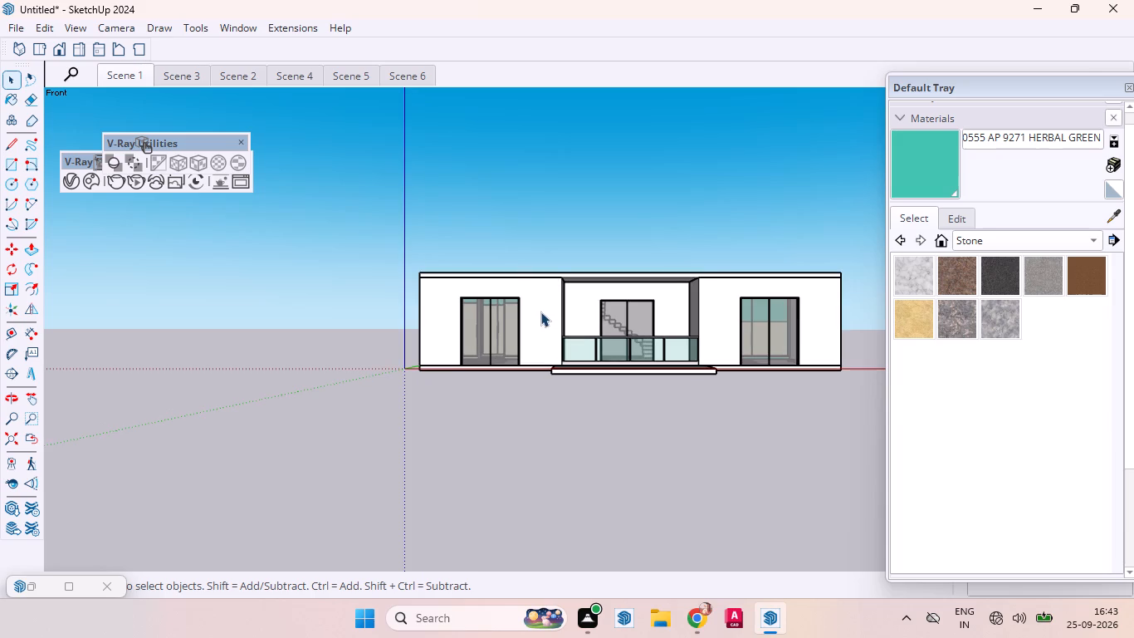
pyautogui.scroll(1, 540, 312)
pyautogui.scroll(-1, 540, 312)
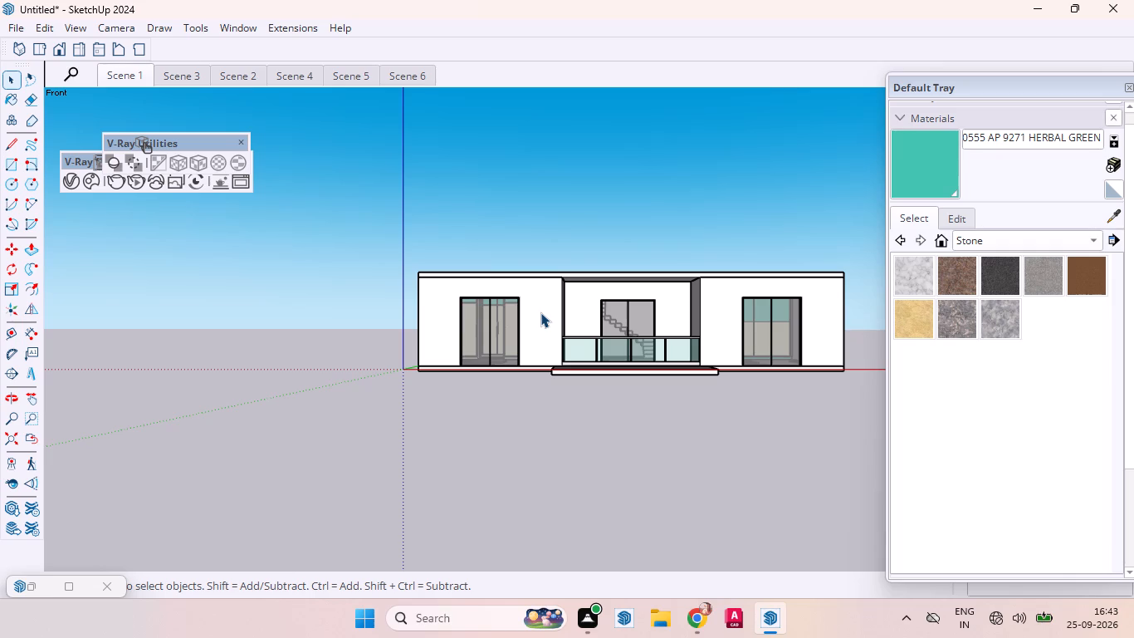
pyautogui.scroll(-3, 539, 319)
pyautogui.scroll(1, 564, 341)
pyautogui.scroll(-1, 564, 341)
pyautogui.scroll(1, 563, 341)
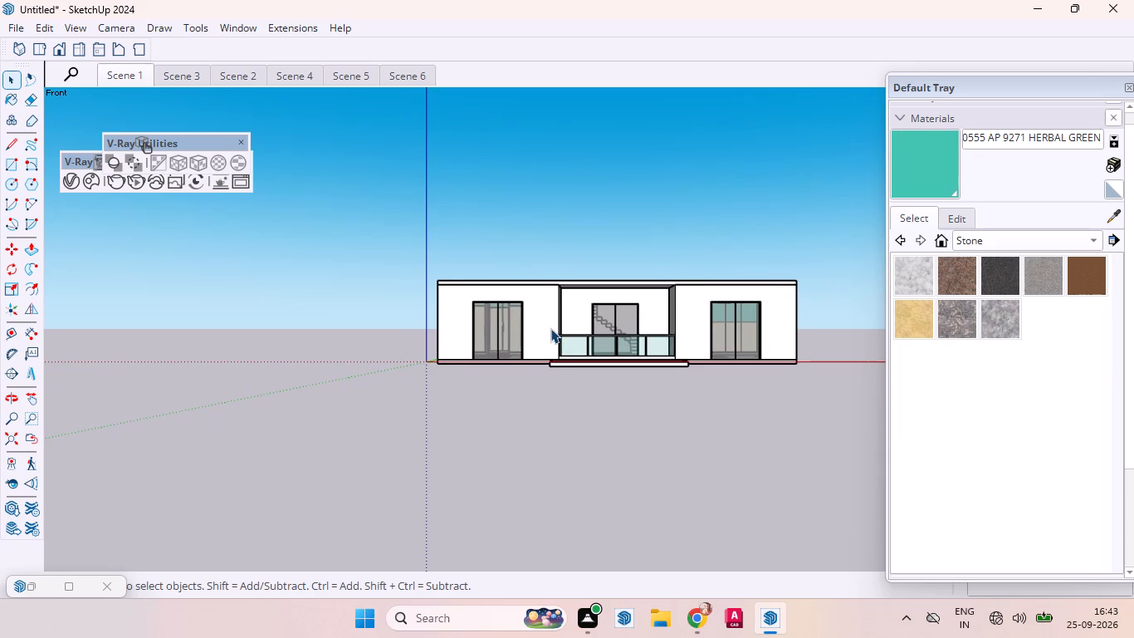
pyautogui.scroll(1, 550, 328)
pyautogui.scroll(-1, 550, 328)
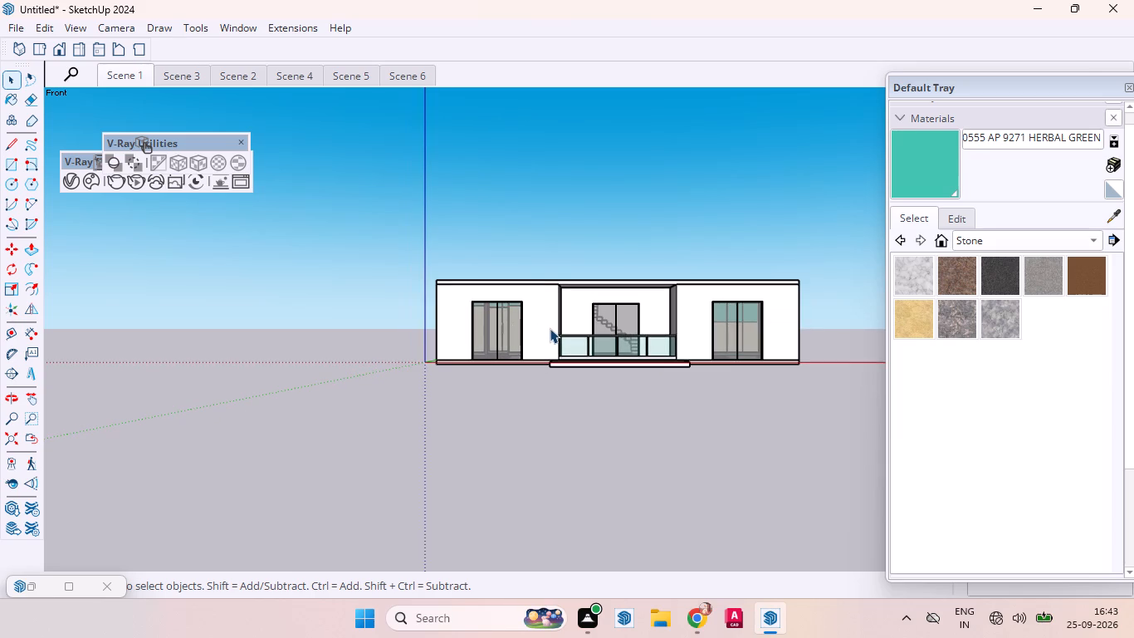
pyautogui.scroll(1, 550, 328)
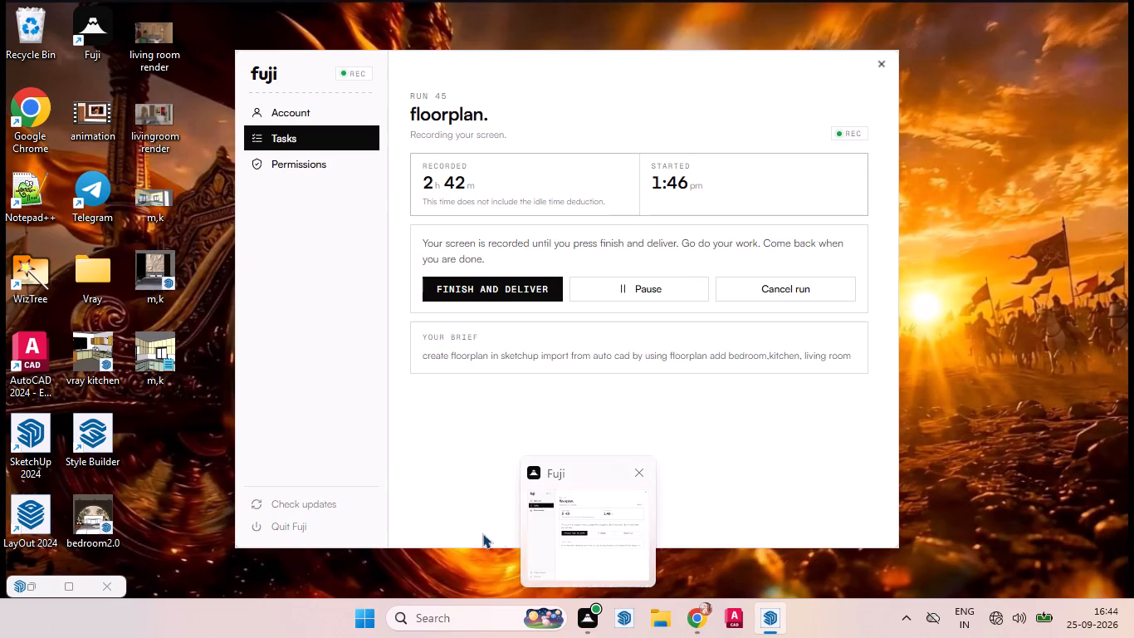
pyautogui.scroll(2, 462, 429)
pyautogui.moveTo(477, 452); pyautogui.dragTo(490, 484, button='middle')
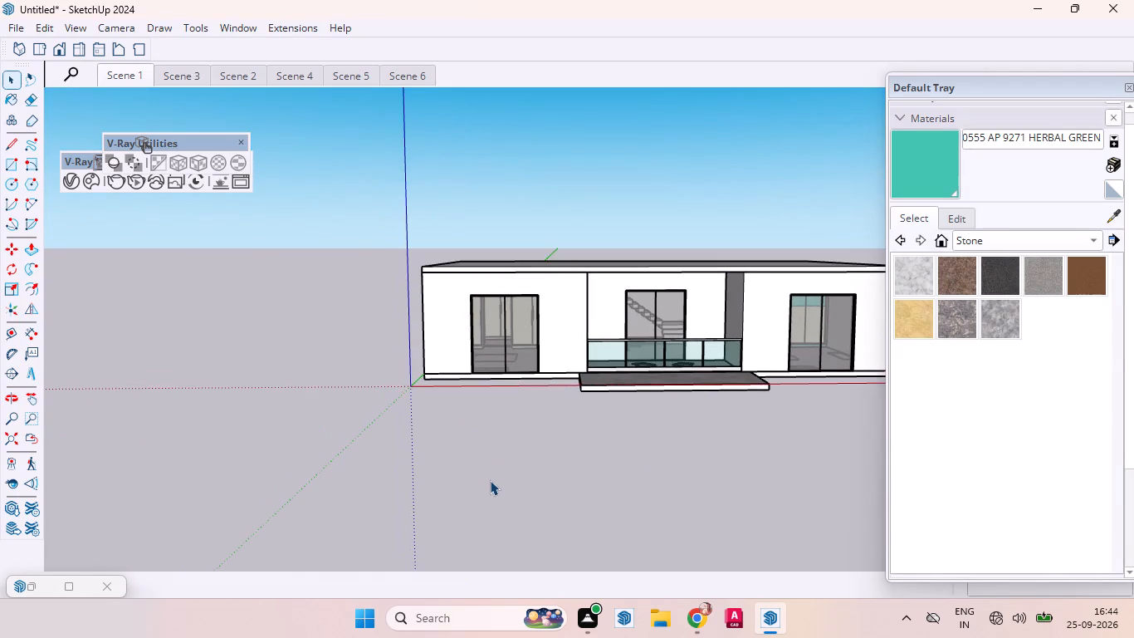
pyautogui.scroll(3, 489, 478)
pyautogui.scroll(-6, 480, 478)
pyautogui.scroll(1, 437, 455)
pyautogui.scroll(-3, 437, 455)
pyautogui.scroll(1, 437, 455)
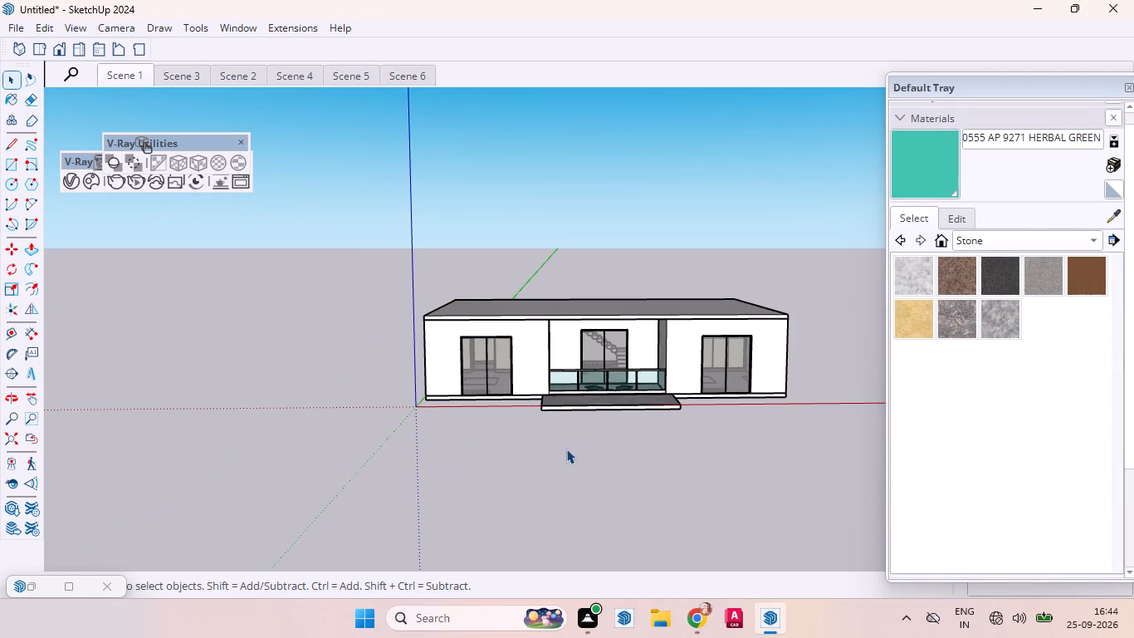
pyautogui.moveTo(543, 465); pyautogui.dragTo(498, 503, button='middle')
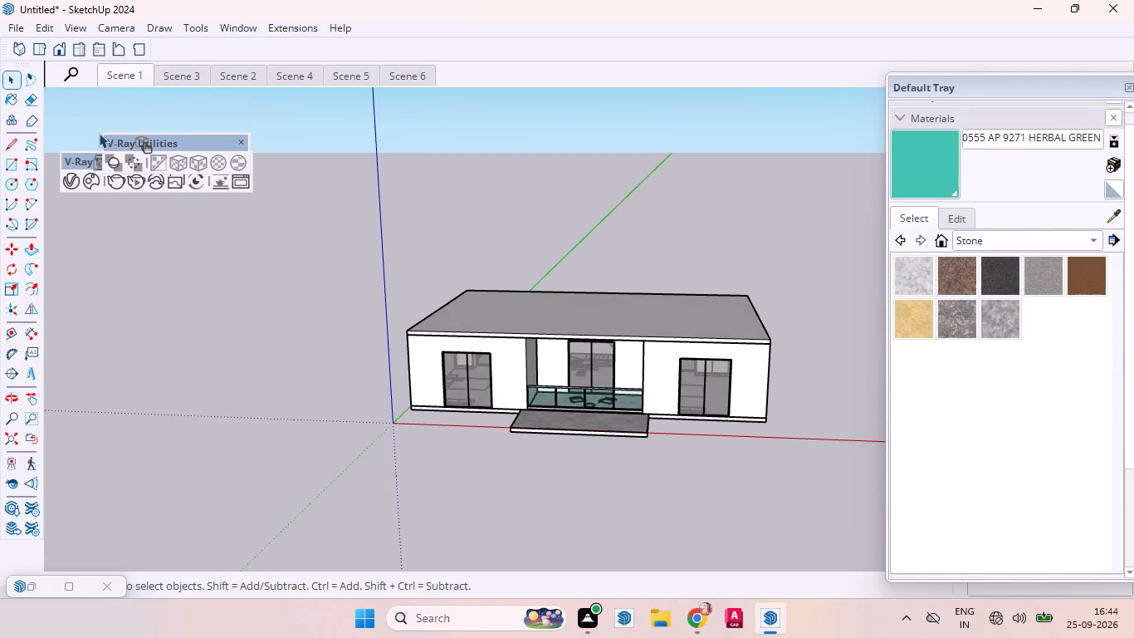
# Return to the saved Scene 1 view.
pyautogui.click(127, 74)
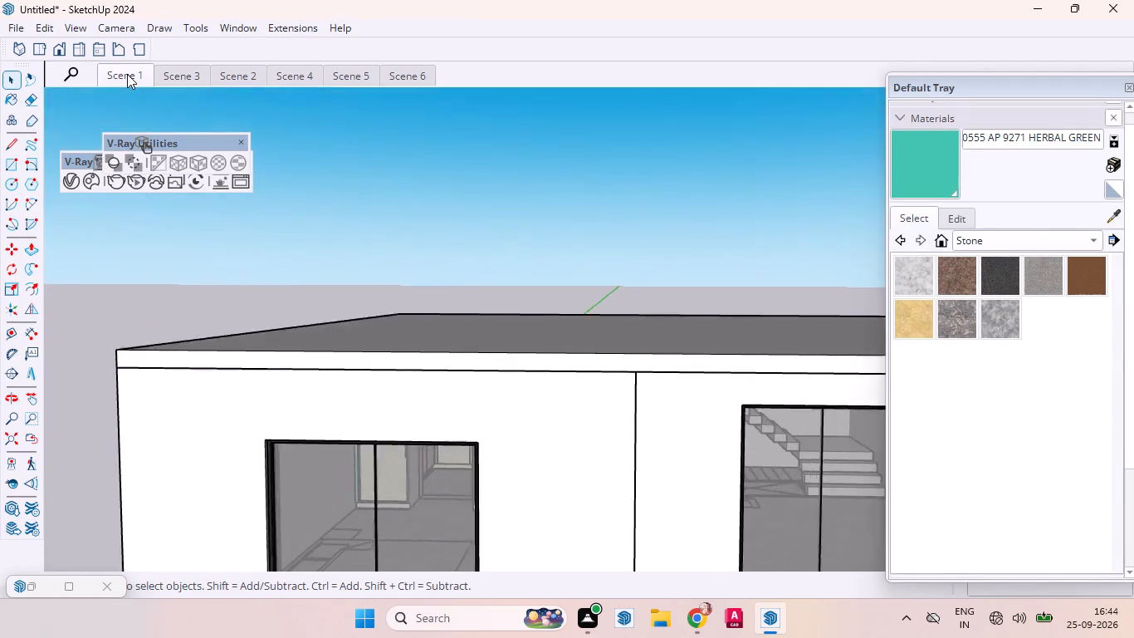
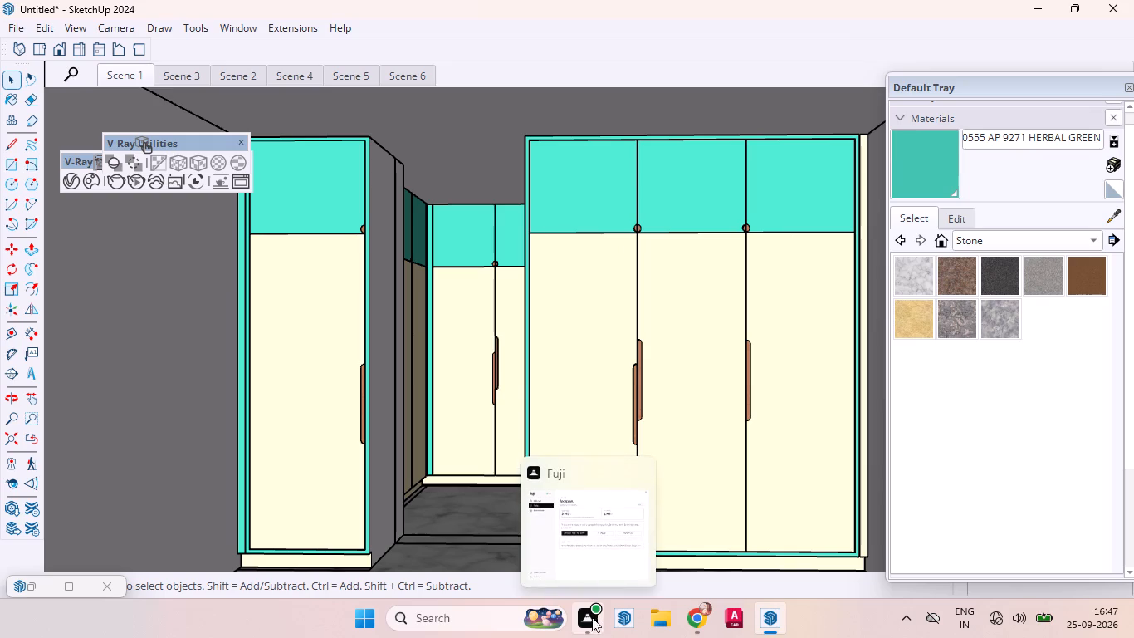
# Sample the wardrobe's upper shutter material 0555 AP 9271 HERBAL GREEN and convert it to an editable V-Ray material.
pyautogui.rightClick(506, 48)
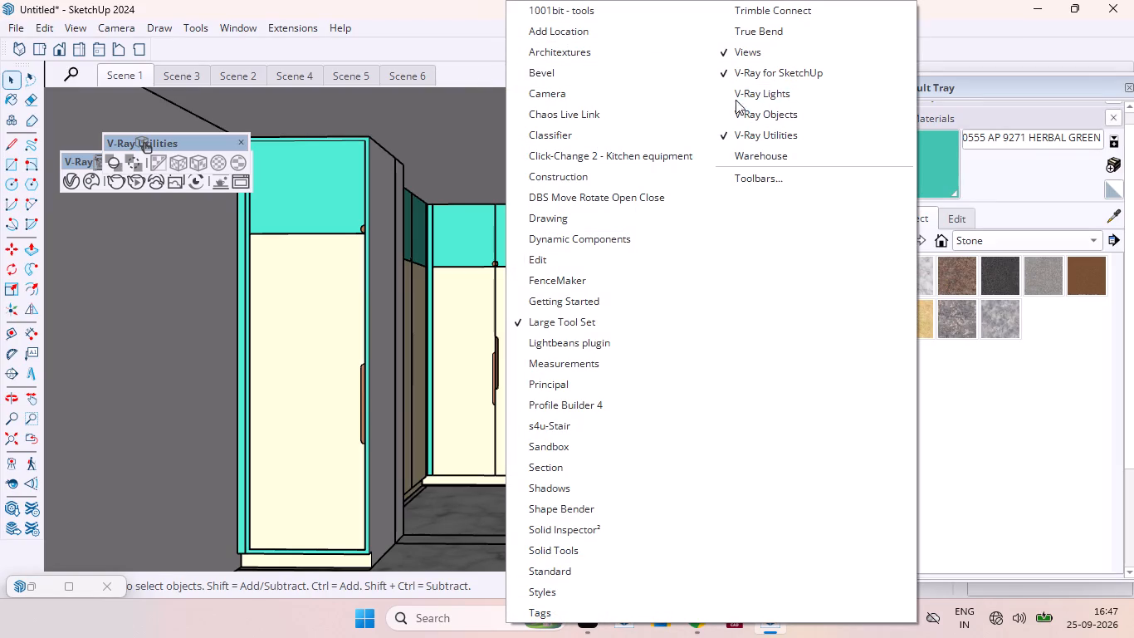
pyautogui.click(73, 179)
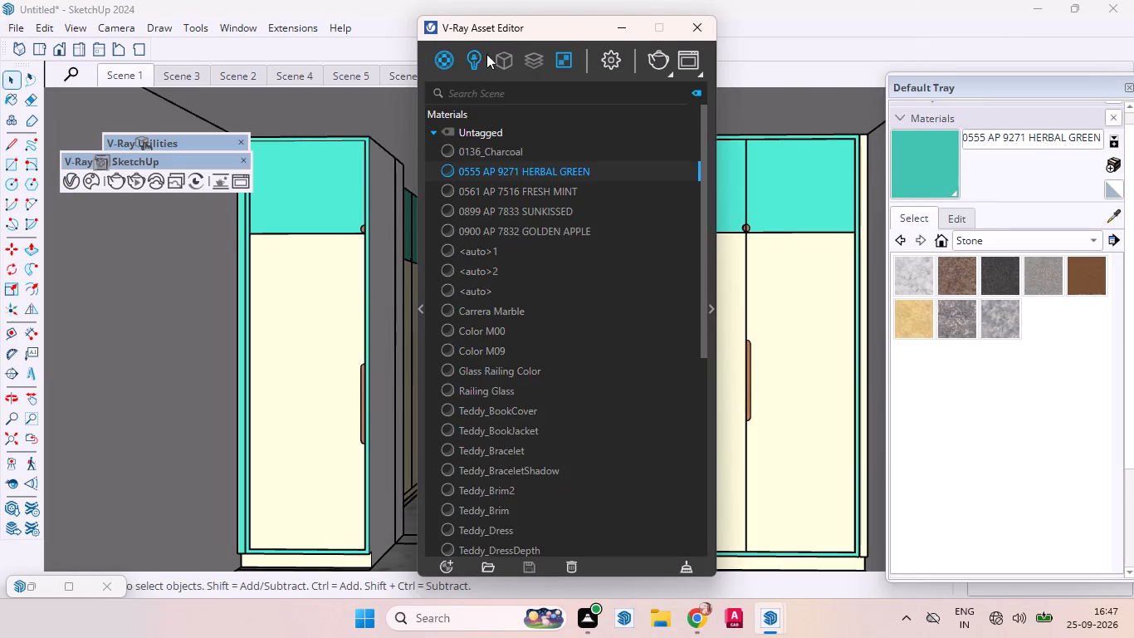
pyautogui.moveTo(570, 26); pyautogui.dragTo(300, 92)
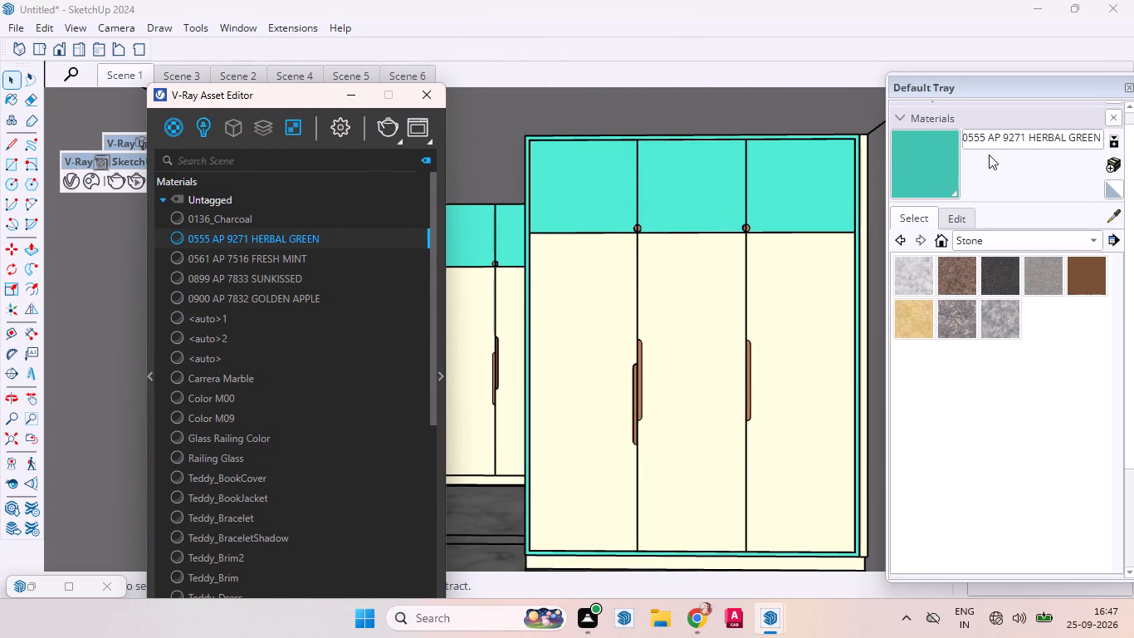
pyautogui.click(1107, 217)
pyautogui.click(687, 194)
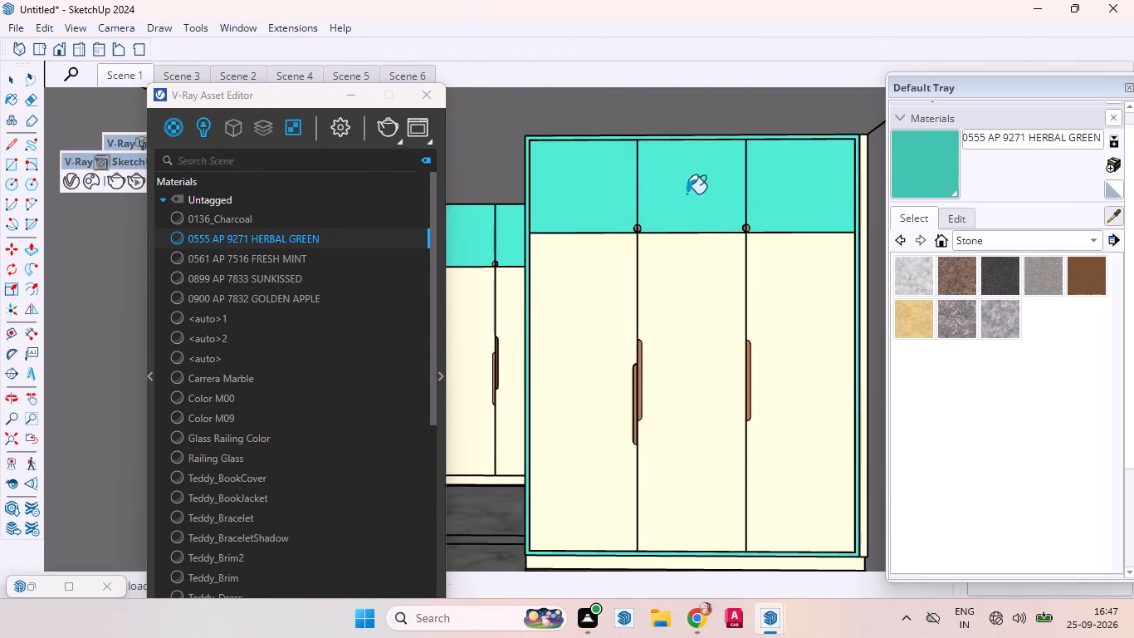
pyautogui.click(438, 371)
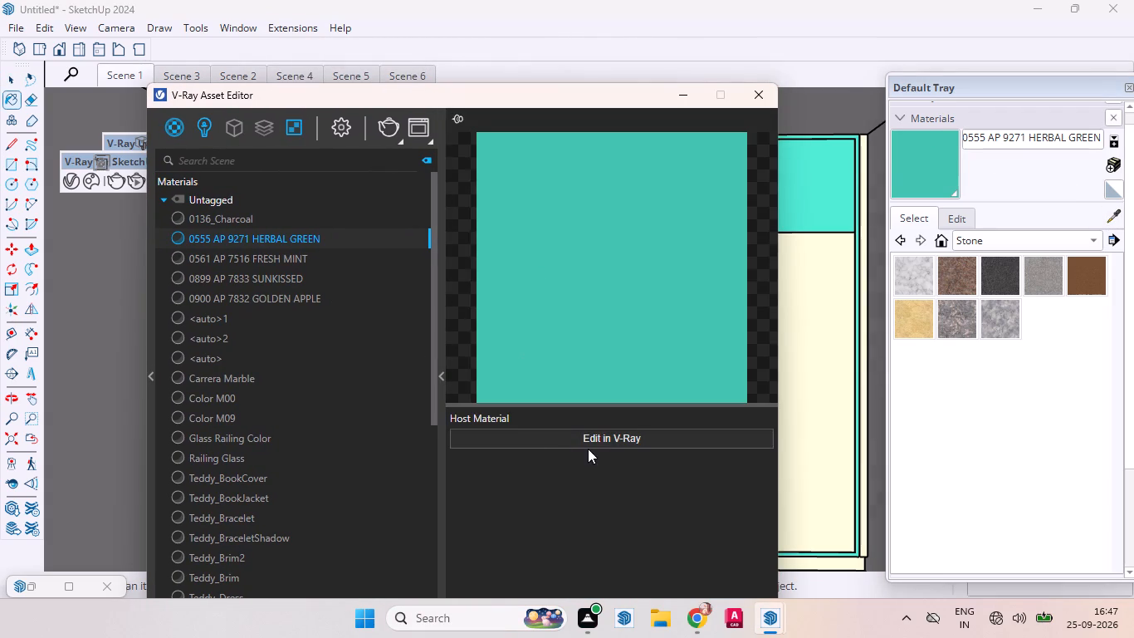
pyautogui.click(568, 435)
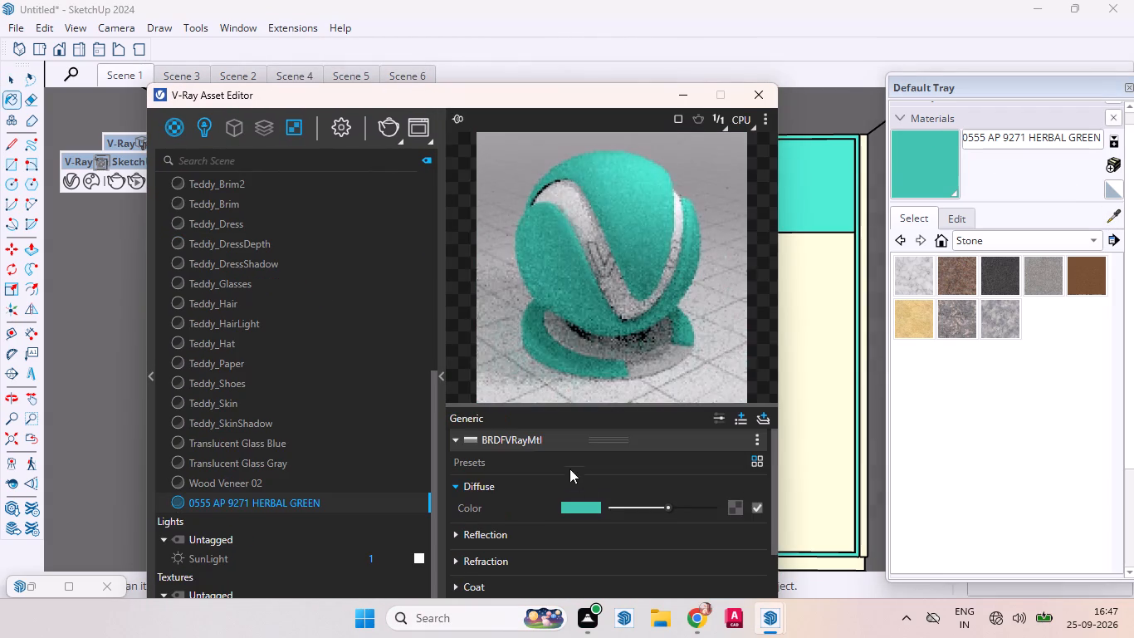
pyautogui.scroll(-3, 569, 429)
pyautogui.moveTo(559, 98); pyautogui.dragTo(554, 95)
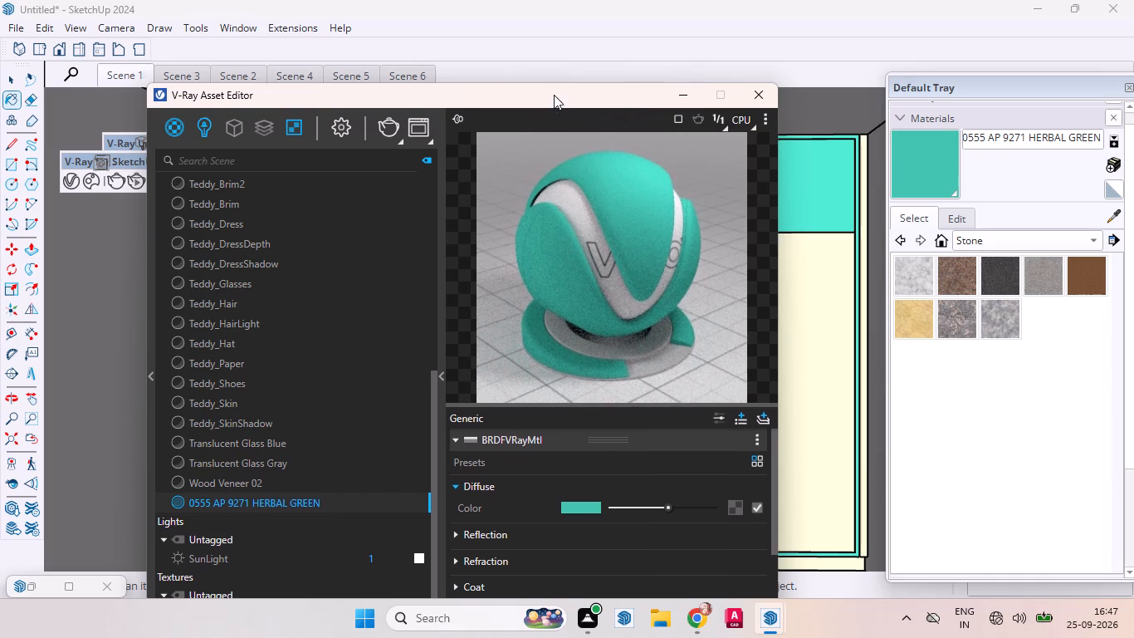
pyautogui.moveTo(554, 95); pyautogui.dragTo(514, 0)
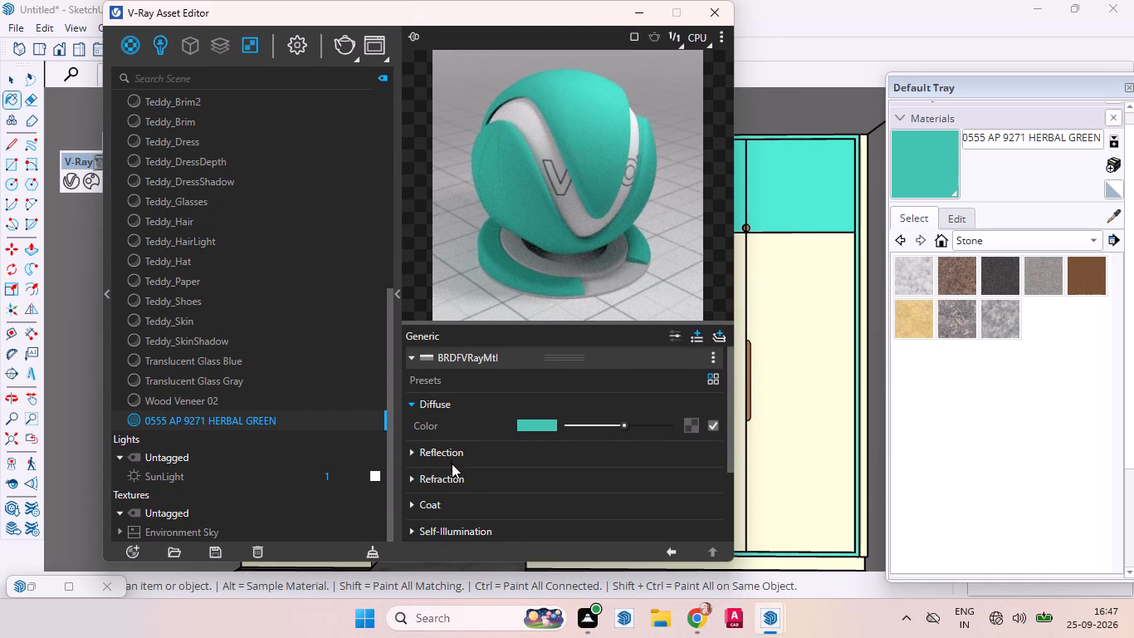
# Set the HERBAL GREEN material's surface control to Use Glossiness and raise its reflection colour to light grey.
pyautogui.click(449, 459)
pyautogui.scroll(-3, 561, 459)
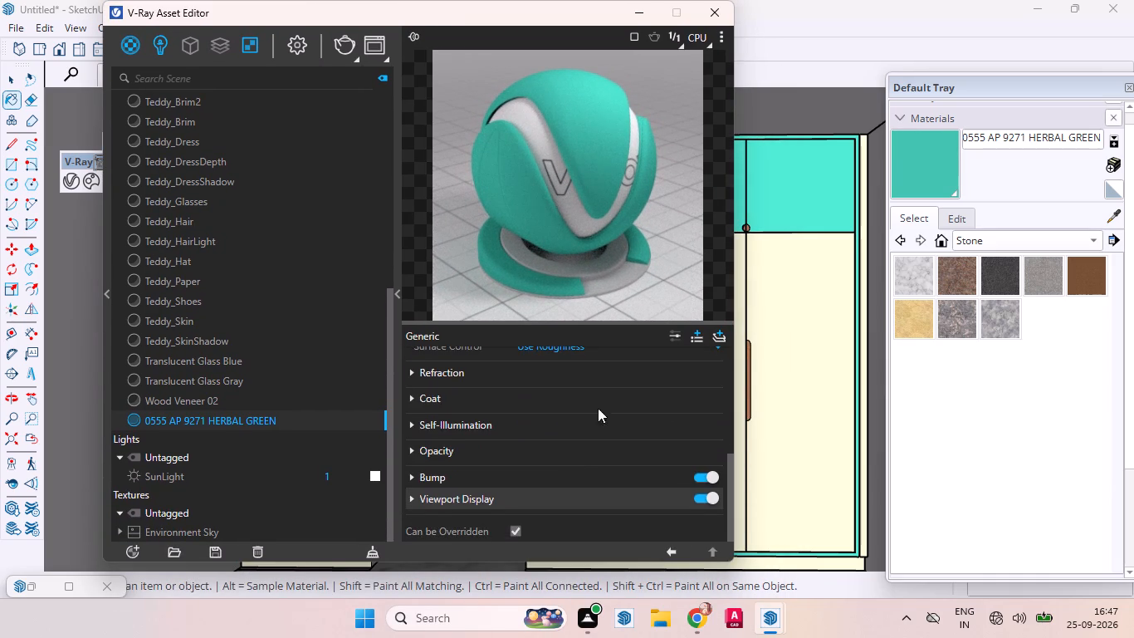
pyautogui.scroll(1, 616, 448)
pyautogui.click(721, 429)
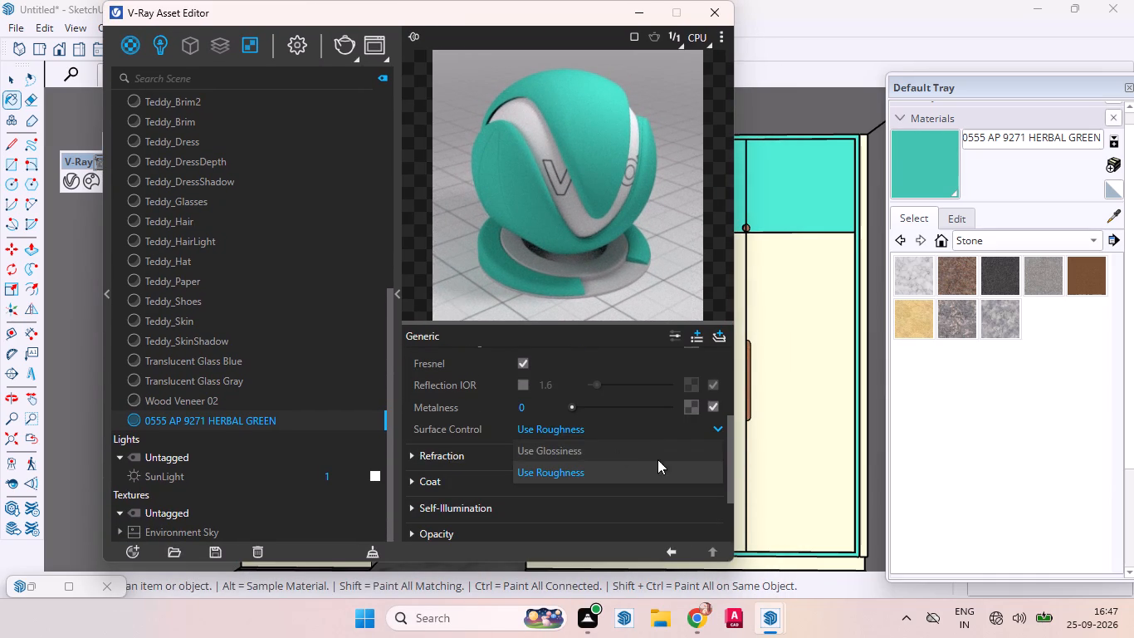
pyautogui.click(571, 449)
pyautogui.scroll(2, 556, 458)
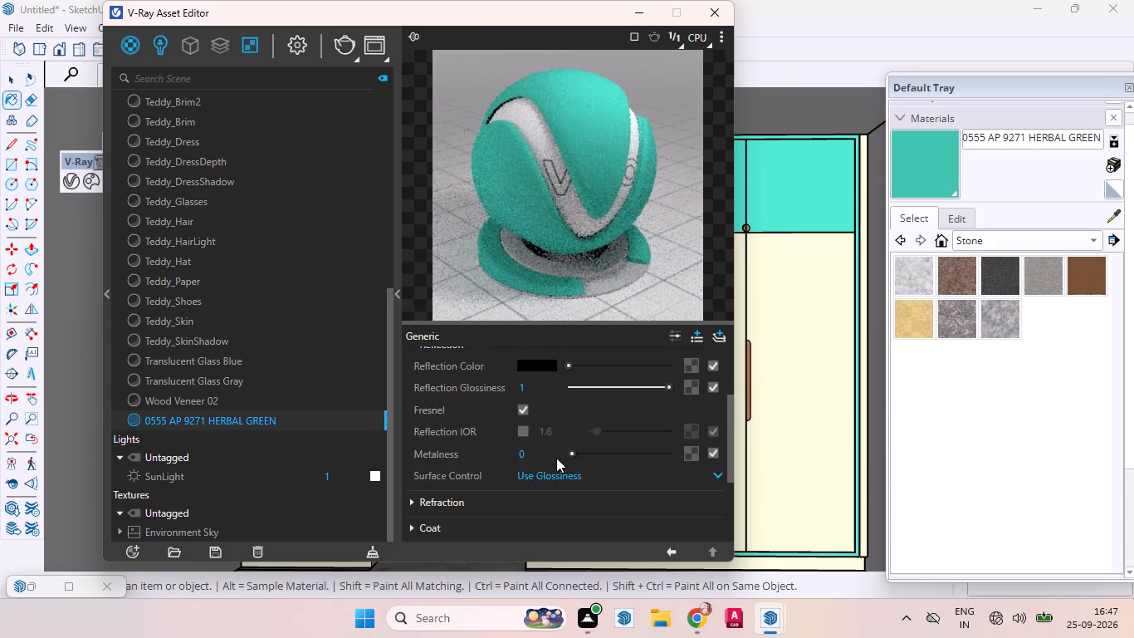
pyautogui.scroll(1, 556, 458)
pyautogui.scroll(-2, 565, 420)
pyautogui.scroll(1, 540, 459)
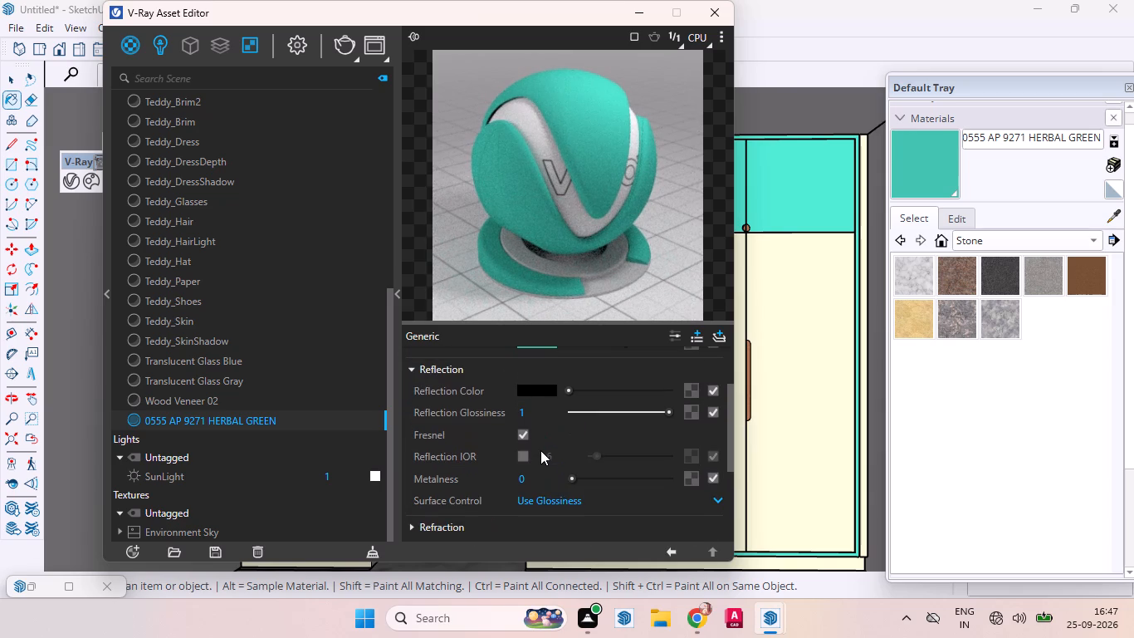
pyautogui.moveTo(570, 389); pyautogui.dragTo(585, 392)
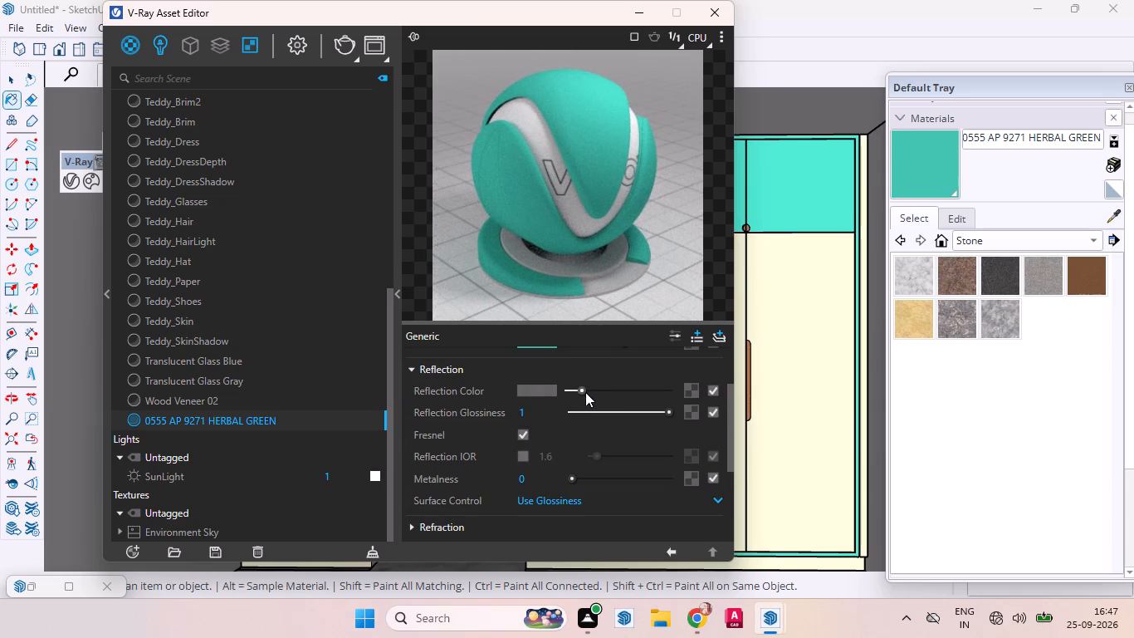
pyautogui.moveTo(585, 392); pyautogui.dragTo(636, 395)
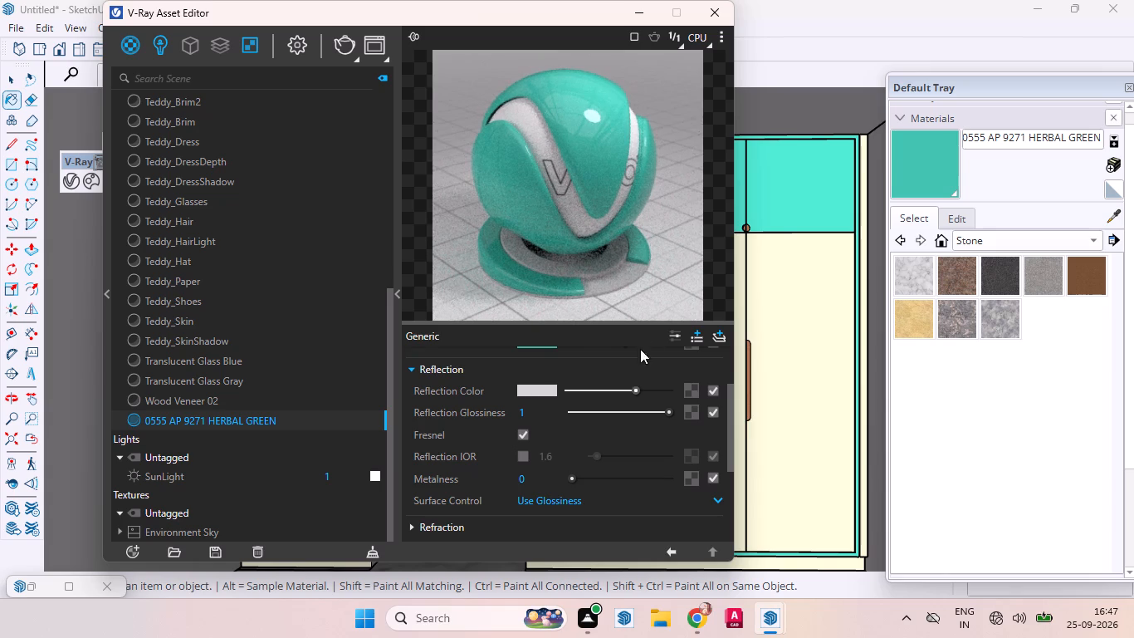
pyautogui.moveTo(636, 393); pyautogui.dragTo(644, 396)
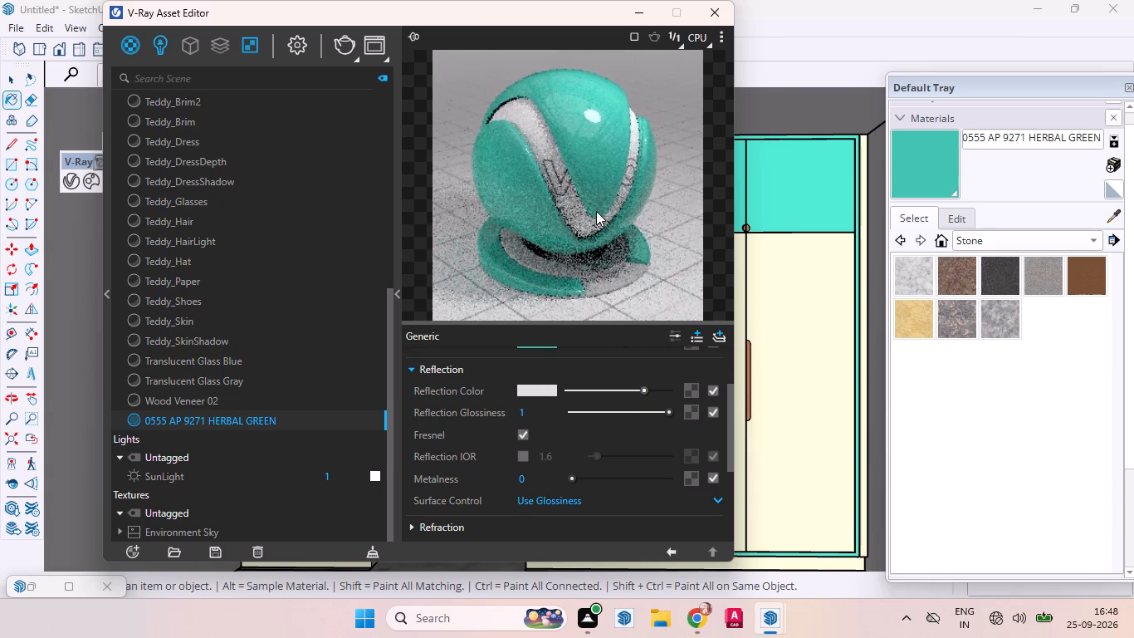
# Convert the cream door material 0899 AP 7833 SUNKISSED to V-Ray, with Use Glossiness surface control and a light grey reflection colour.
pyautogui.click(1115, 214)
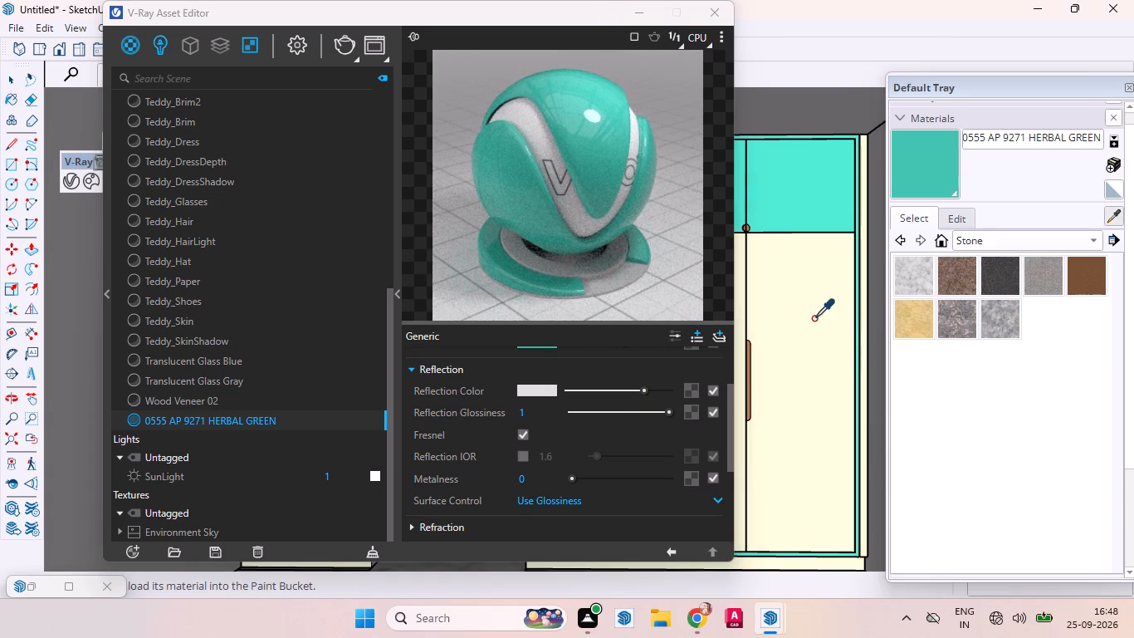
pyautogui.click(814, 318)
pyautogui.click(576, 358)
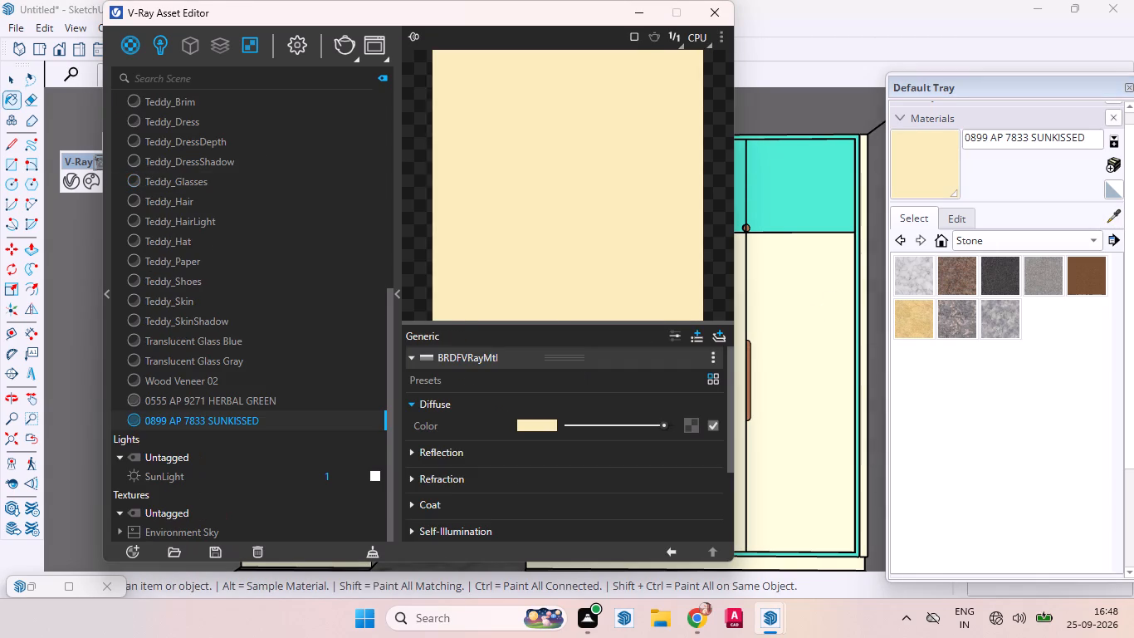
pyautogui.scroll(-1, 597, 401)
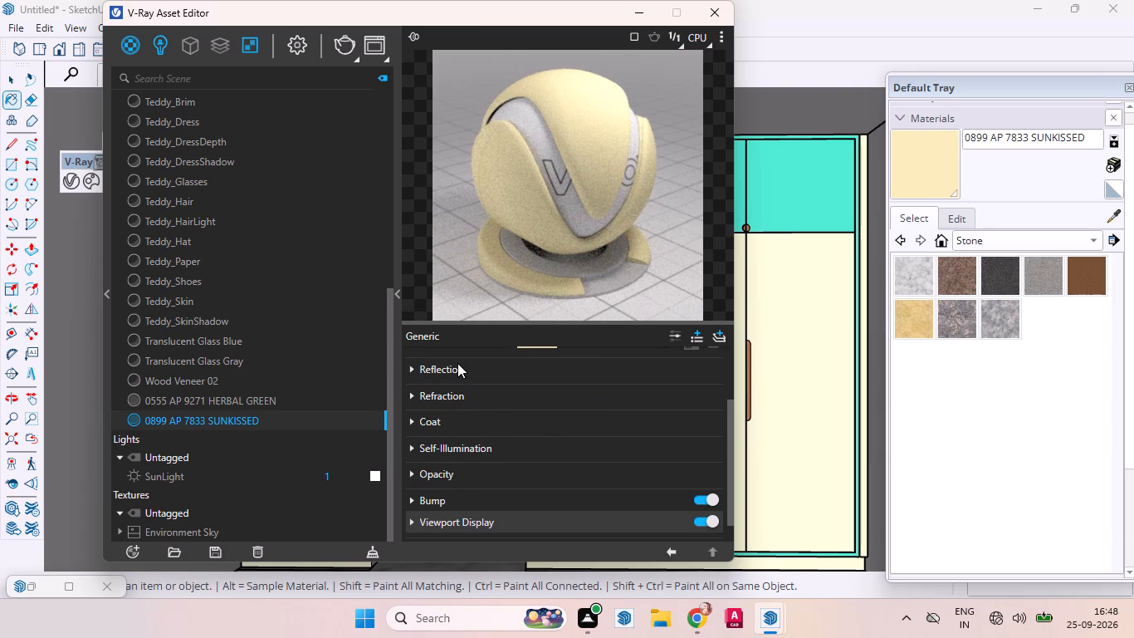
pyautogui.click(451, 368)
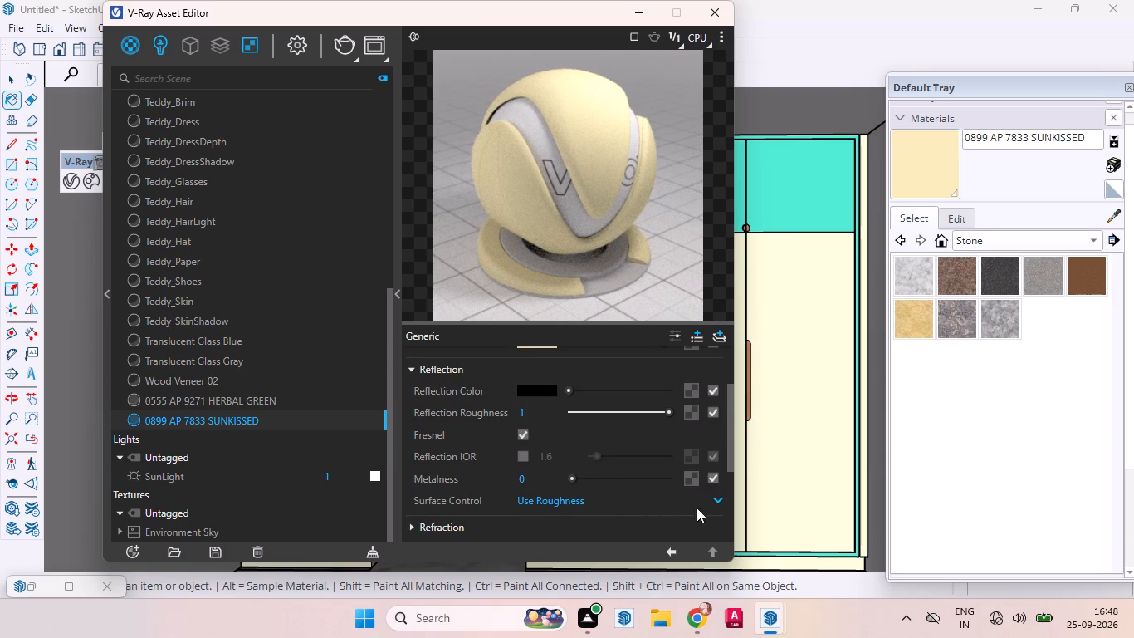
pyautogui.click(717, 501)
pyautogui.click(583, 458)
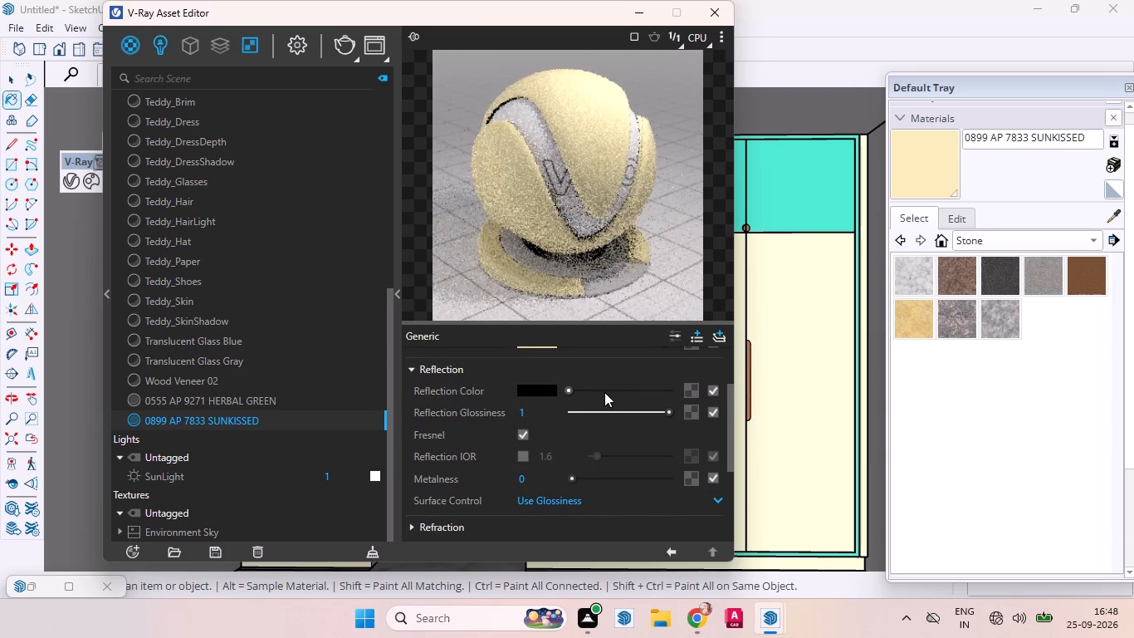
pyautogui.moveTo(573, 391); pyautogui.dragTo(631, 394)
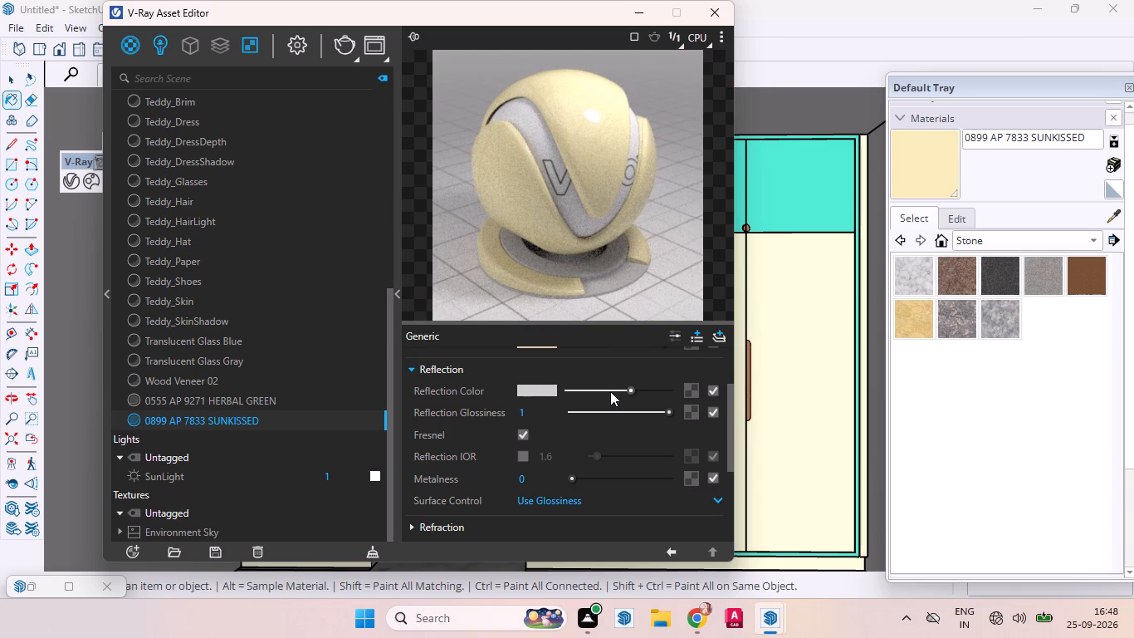
pyautogui.moveTo(631, 385); pyautogui.dragTo(635, 385)
pyautogui.moveTo(635, 385); pyautogui.dragTo(646, 387)
pyautogui.moveTo(629, 390); pyautogui.dragTo(647, 393)
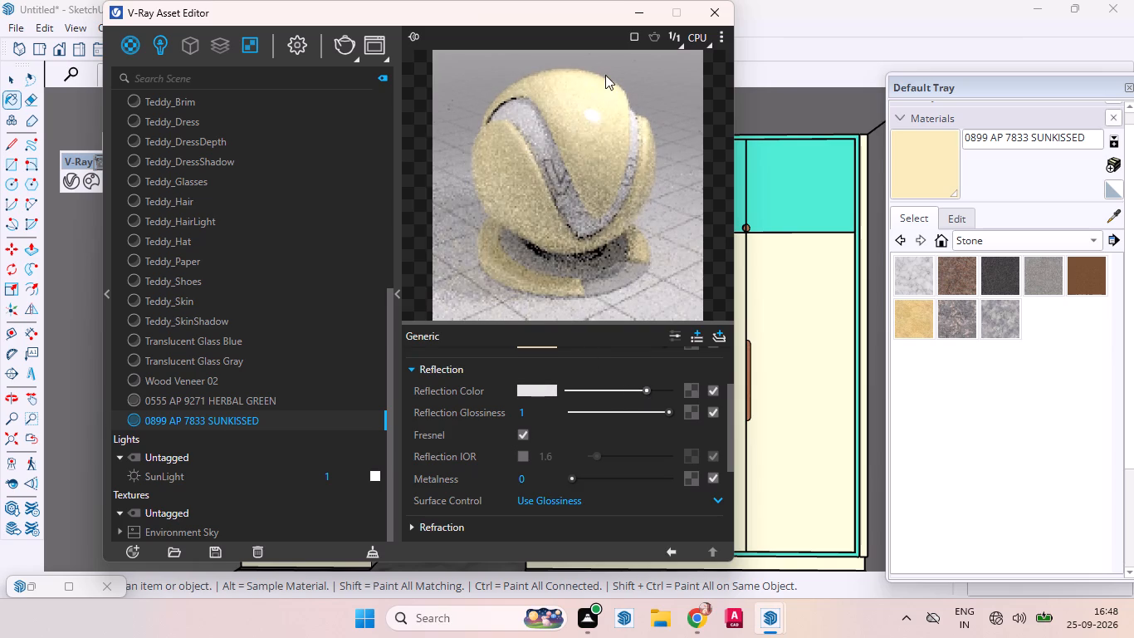
# Start an interactive V-Ray render of the Scene 1 wardrobe view and move the frame buffer clear of the Asset Editor.
pyautogui.click(358, 56)
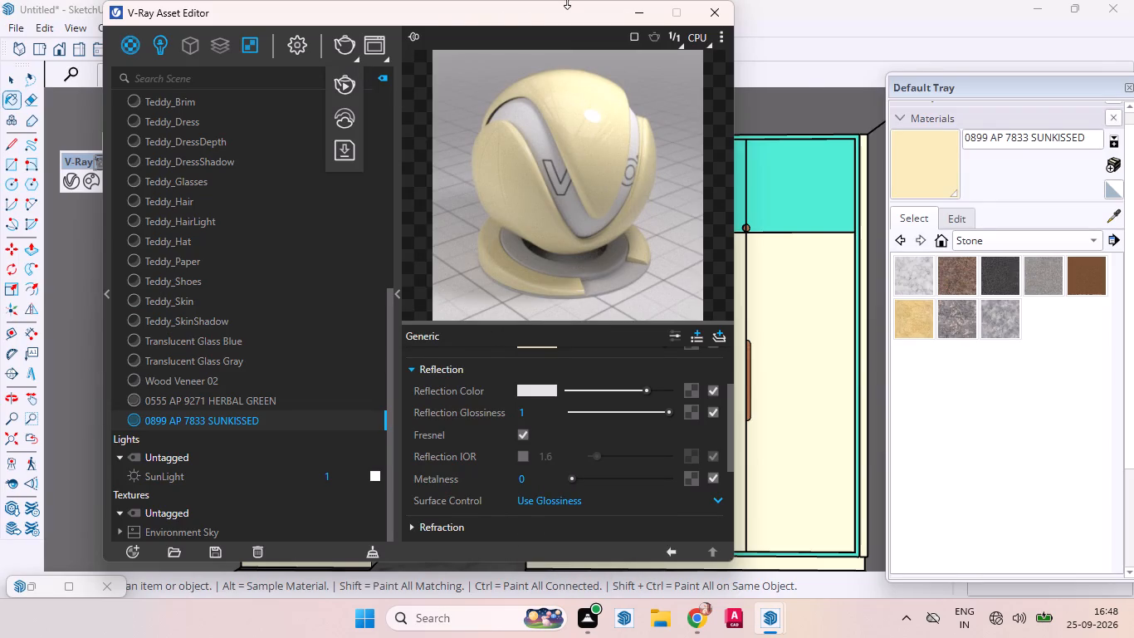
pyautogui.moveTo(479, 16); pyautogui.dragTo(442, 22)
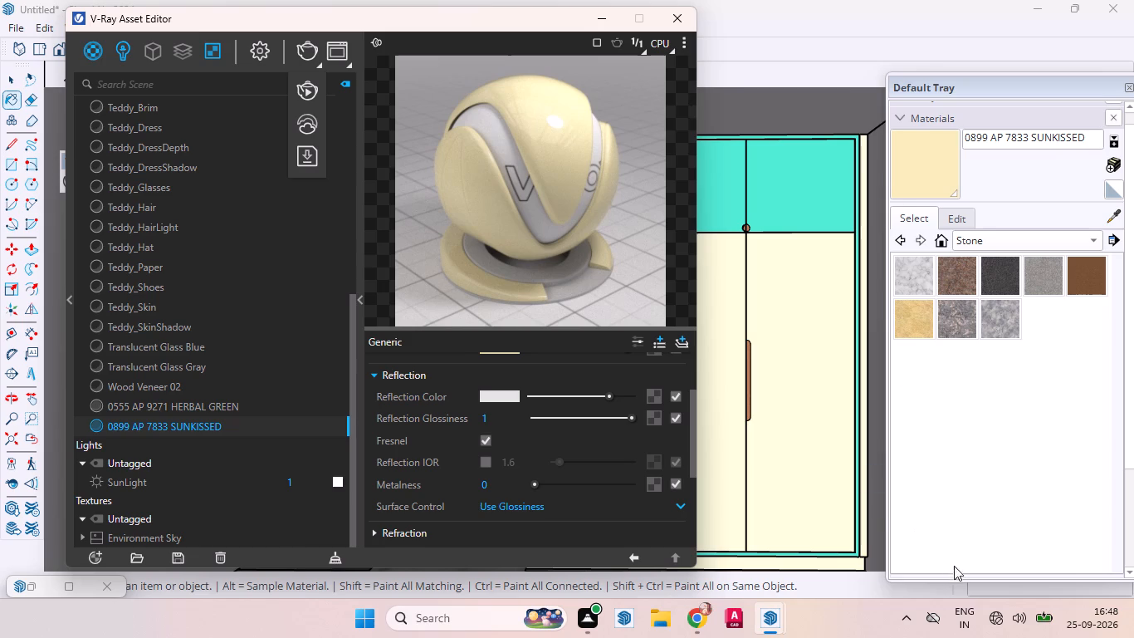
pyautogui.click(985, 621)
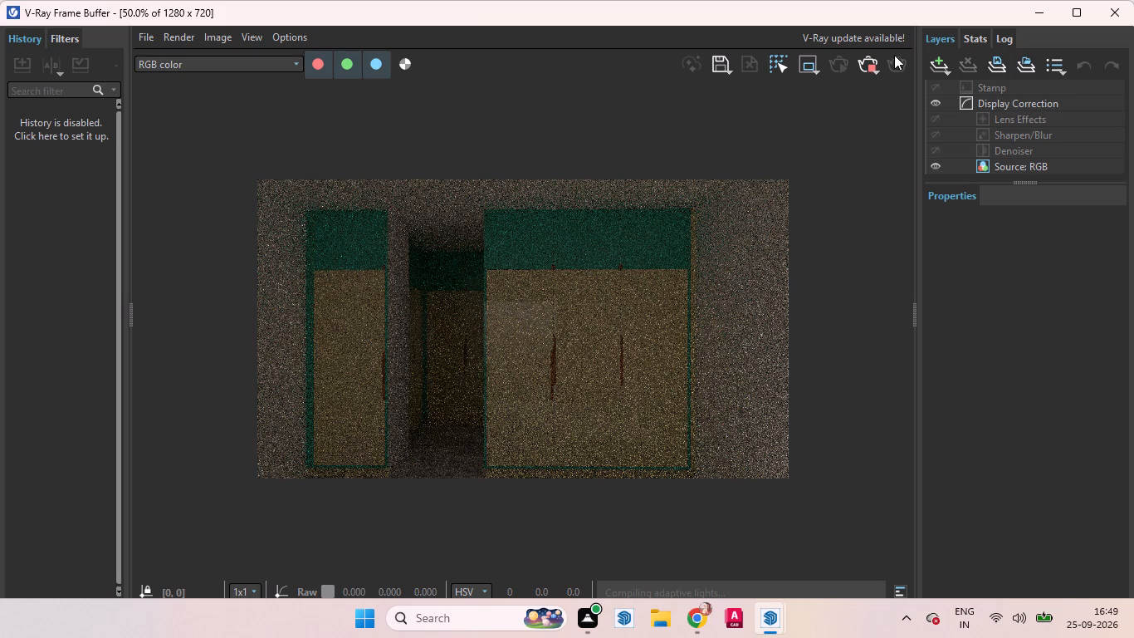
pyautogui.moveTo(585, 13); pyautogui.dragTo(733, 268)
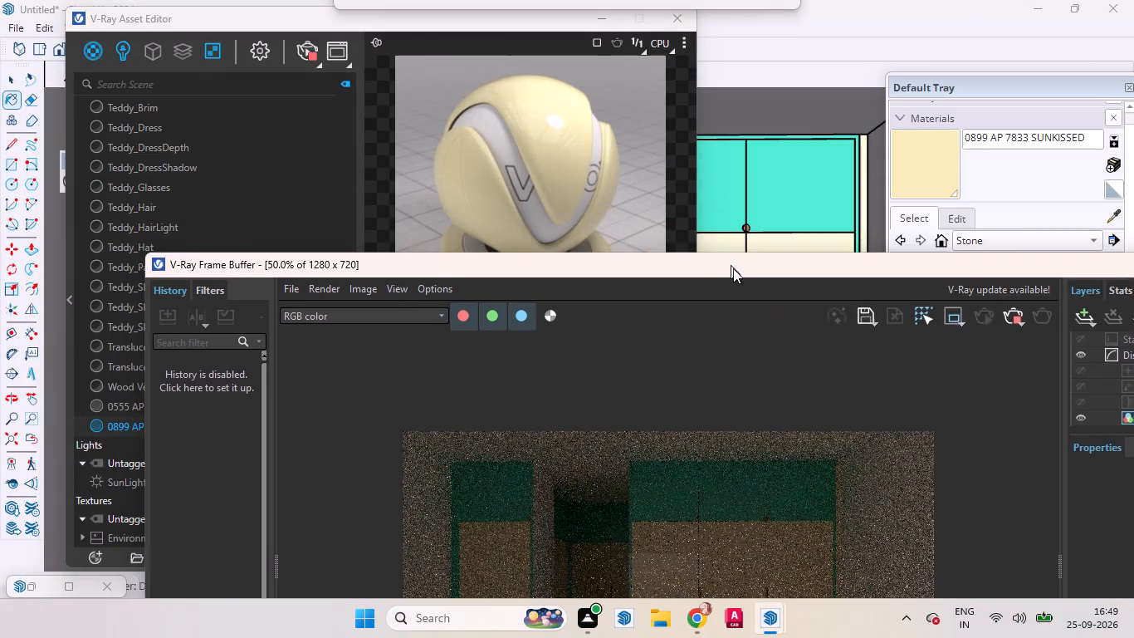
pyautogui.moveTo(733, 268); pyautogui.dragTo(771, 331)
# Stop the interactive render and start it again.
pyautogui.click(301, 46)
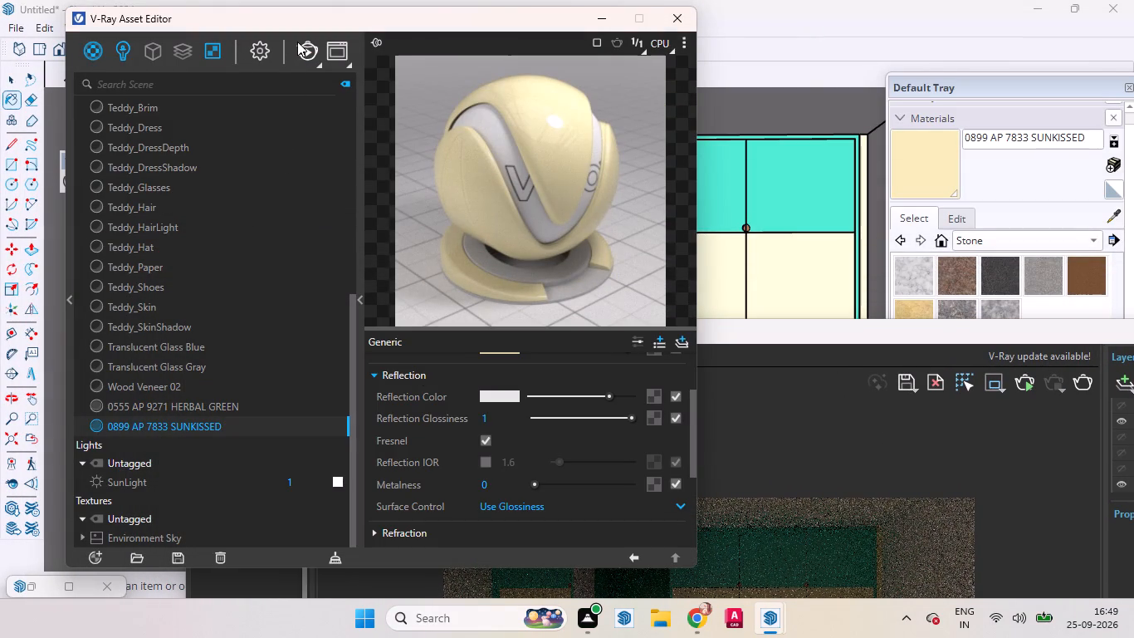
pyautogui.click(321, 63)
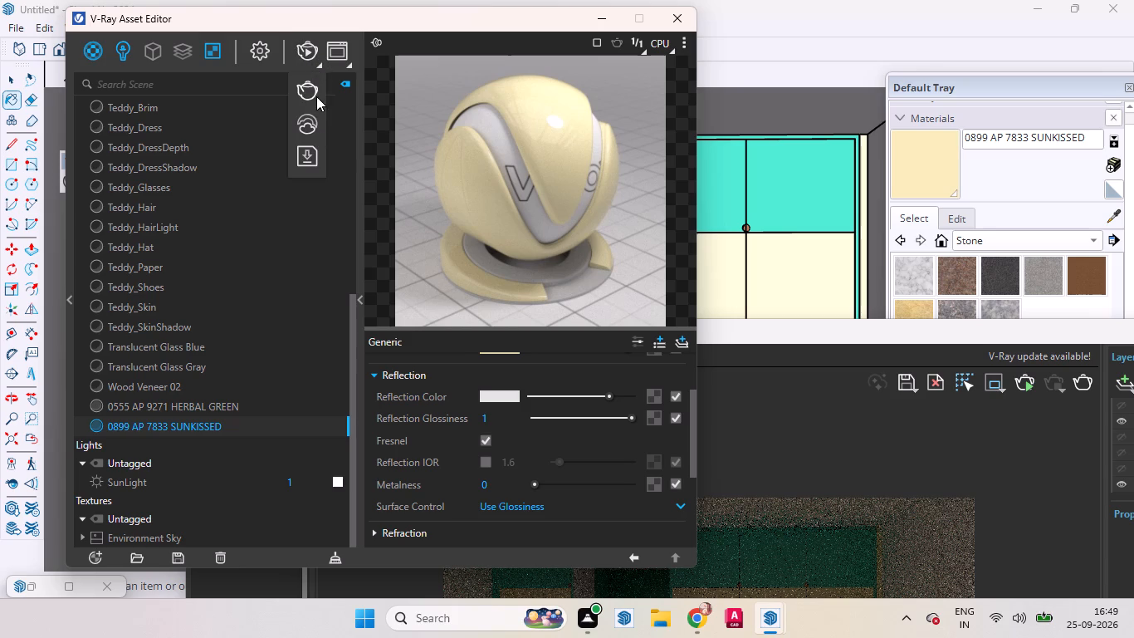
pyautogui.click(307, 48)
# Check the V-Ray render settings and the scene's lights list, and bring the wardrobe render into view.
pyautogui.click(258, 52)
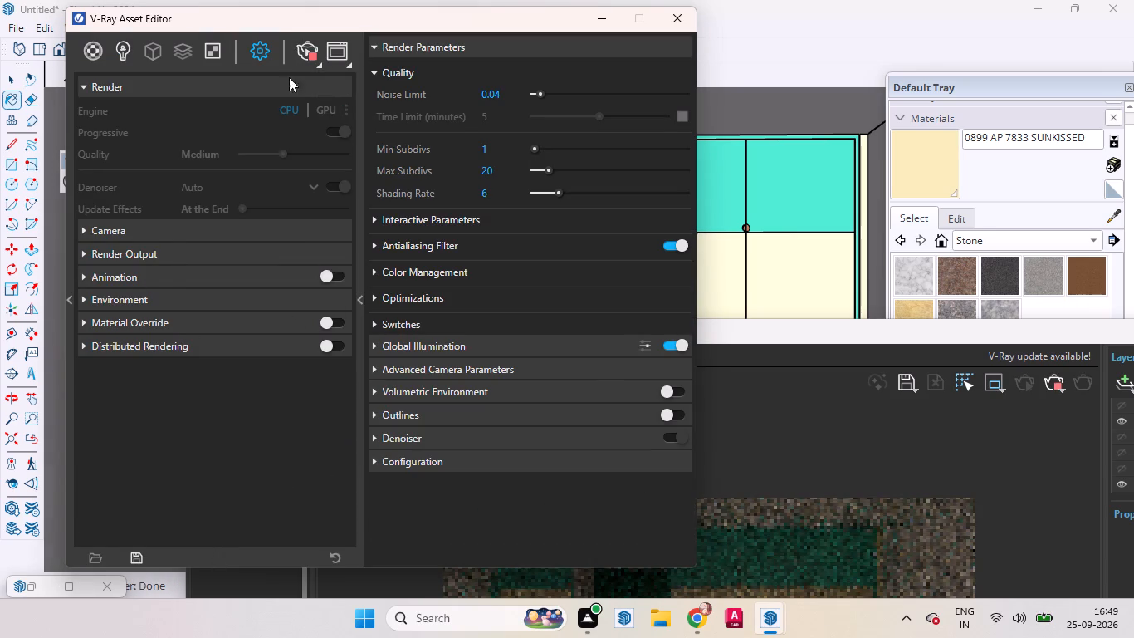
pyautogui.click(122, 53)
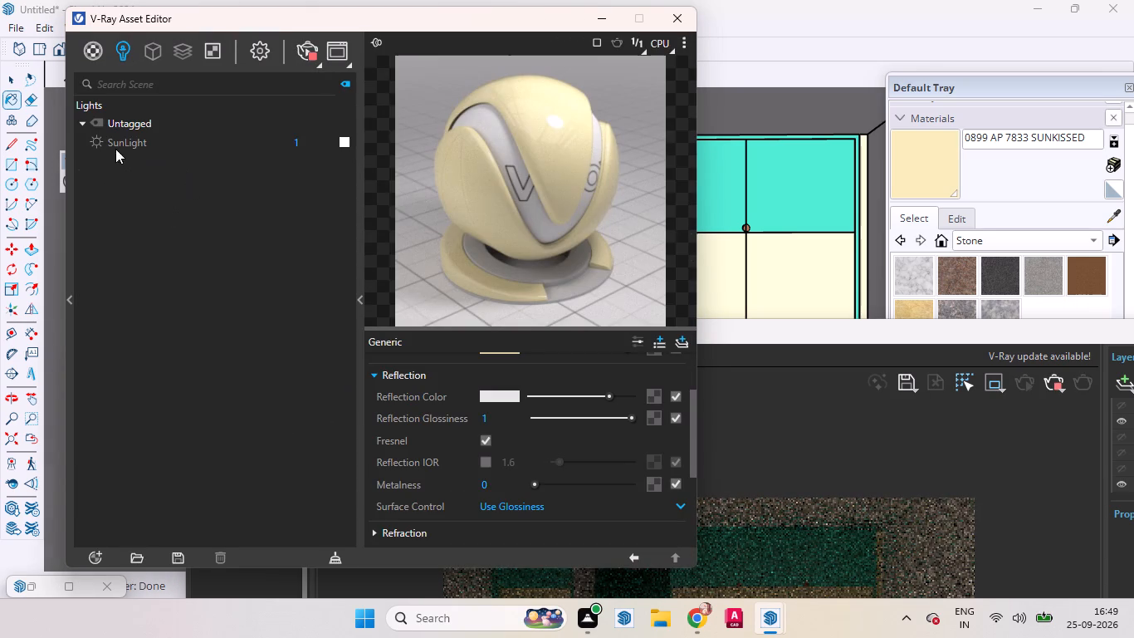
pyautogui.click(87, 138)
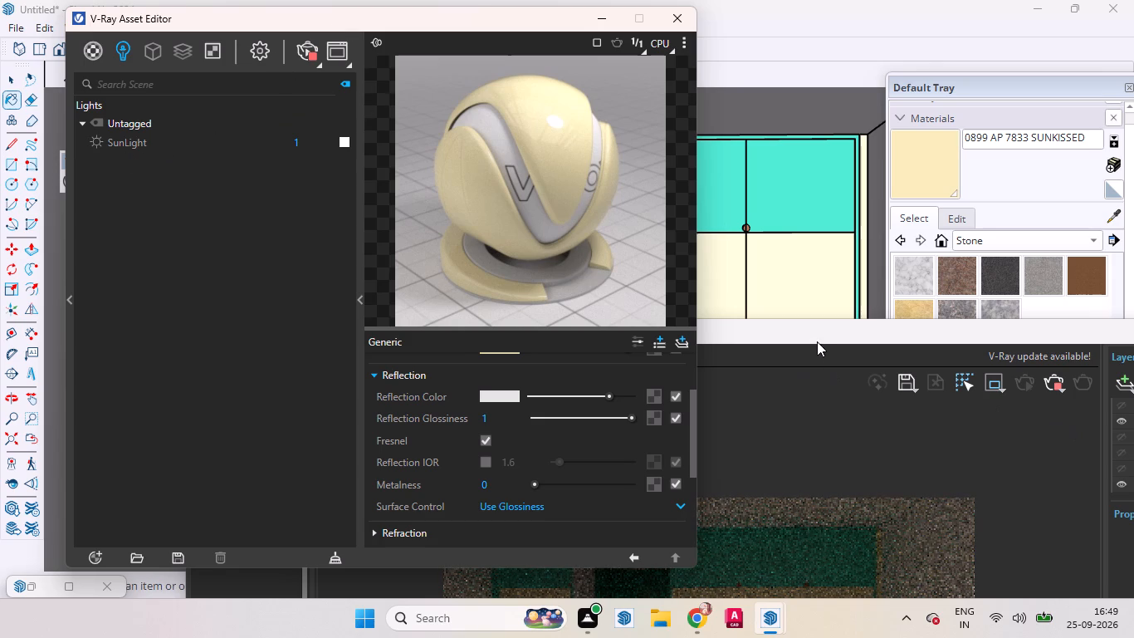
pyautogui.moveTo(809, 331); pyautogui.dragTo(976, 179)
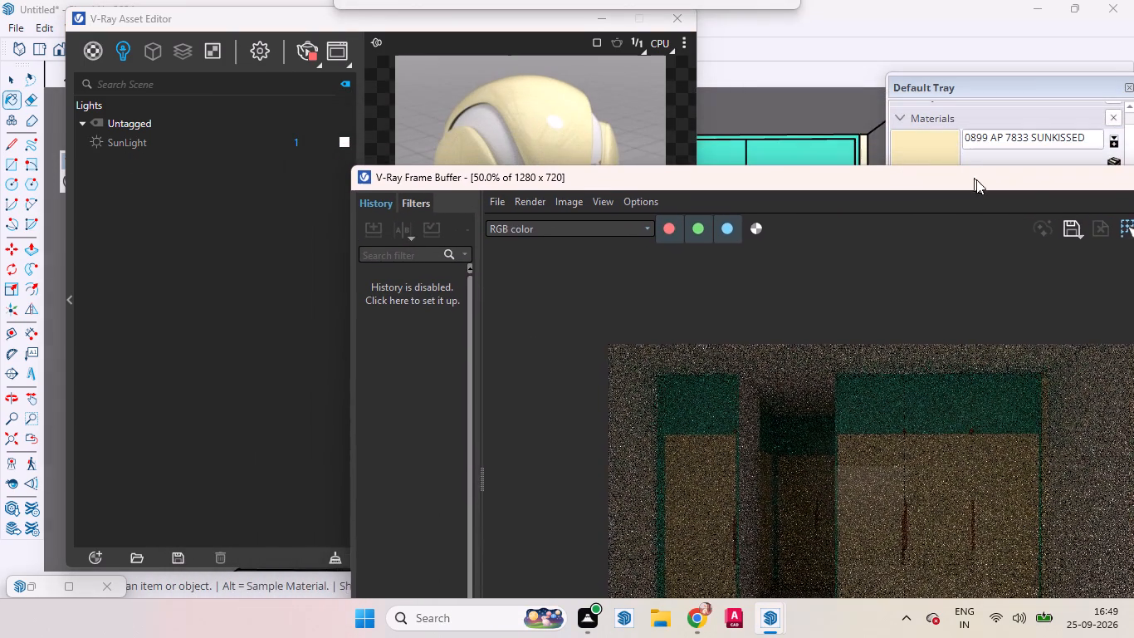
pyautogui.moveTo(976, 179); pyautogui.dragTo(981, 183)
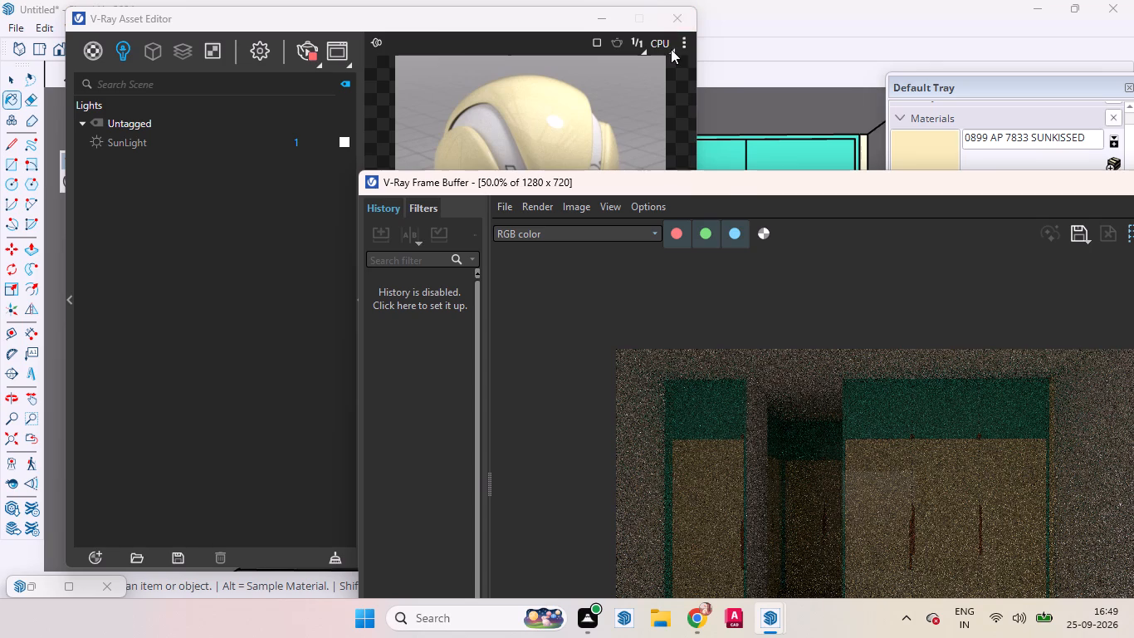
# Clear the frame buffer and Asset Editor away from the model and show the V-Ray Lights tools.
pyautogui.moveTo(721, 186); pyautogui.dragTo(601, 197)
pyautogui.moveTo(757, 189); pyautogui.dragTo(752, 191)
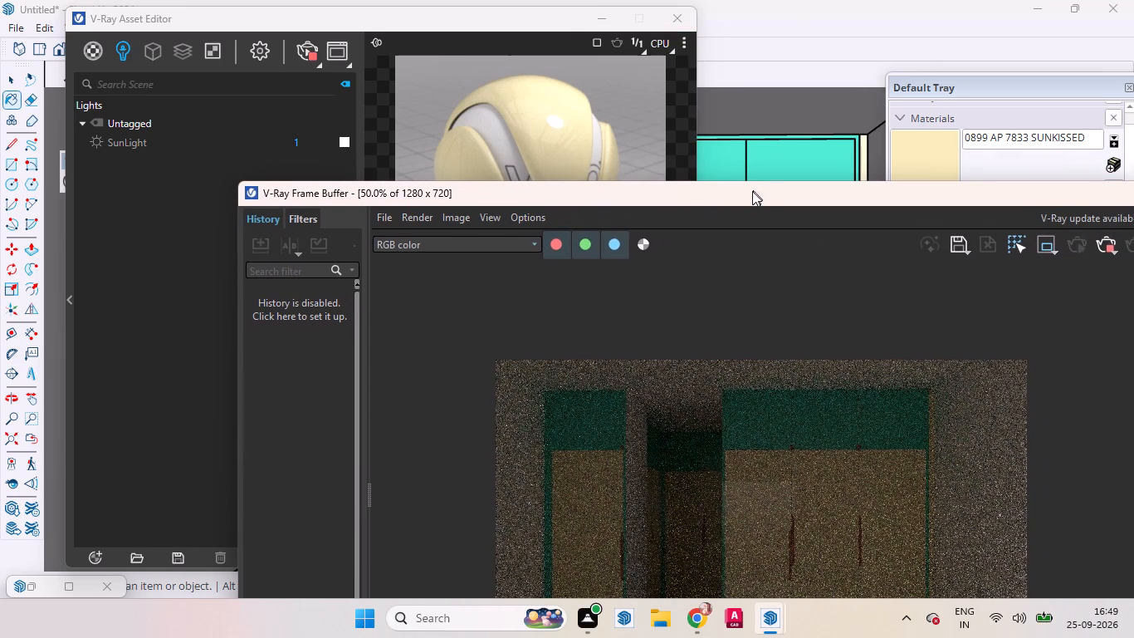
pyautogui.moveTo(752, 191); pyautogui.dragTo(448, 189)
pyautogui.click(969, 191)
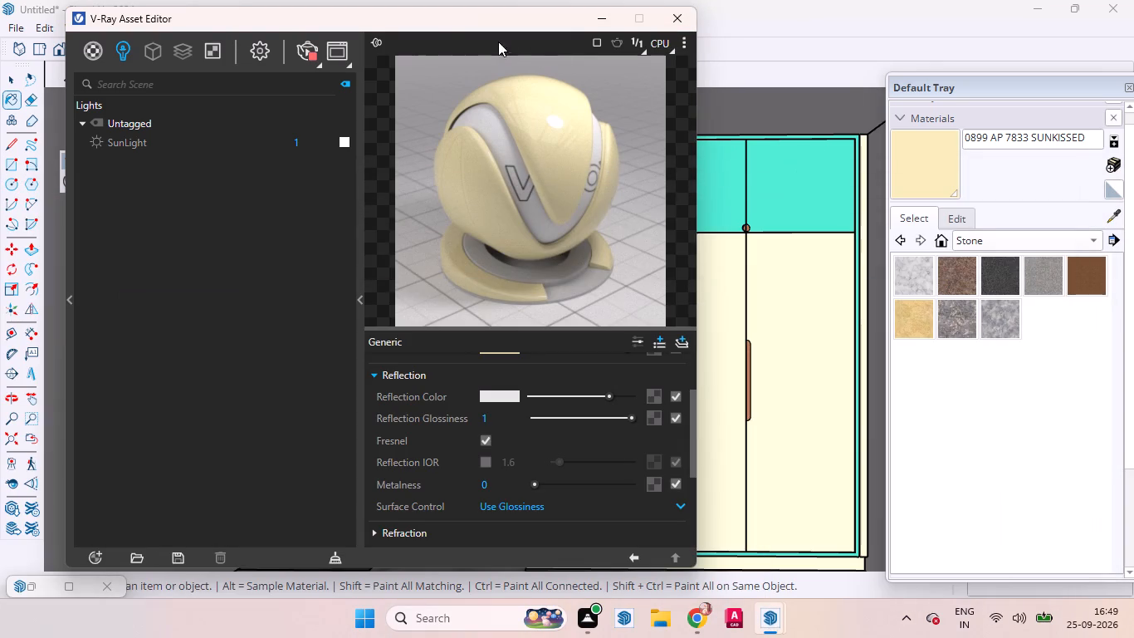
pyautogui.moveTo(462, 17); pyautogui.dragTo(969, 107)
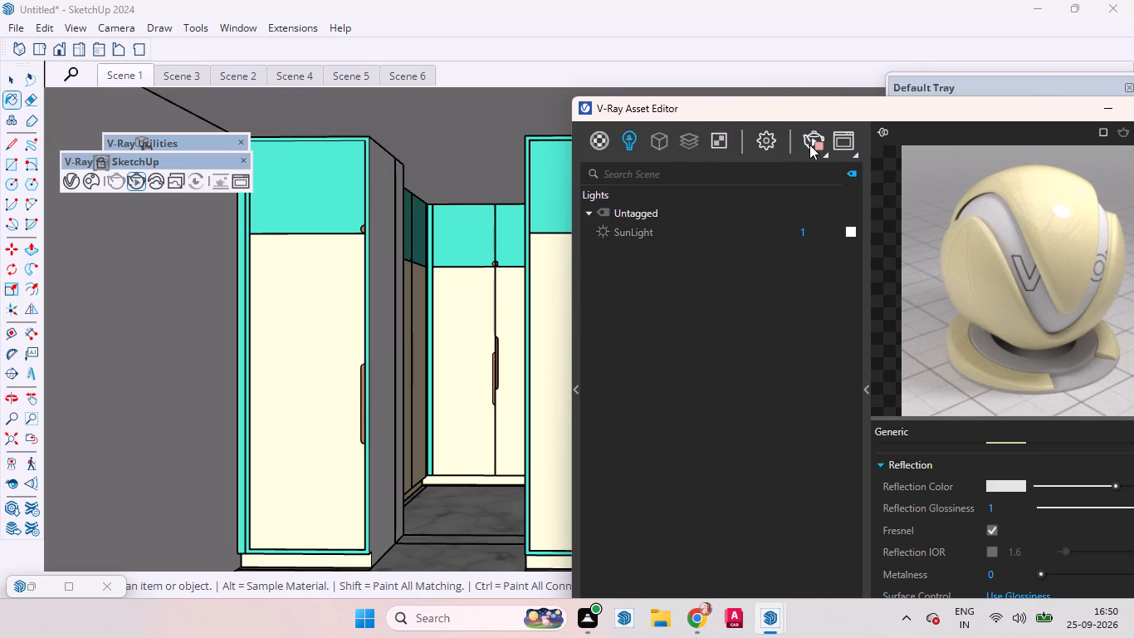
pyautogui.moveTo(753, 102); pyautogui.dragTo(951, 355)
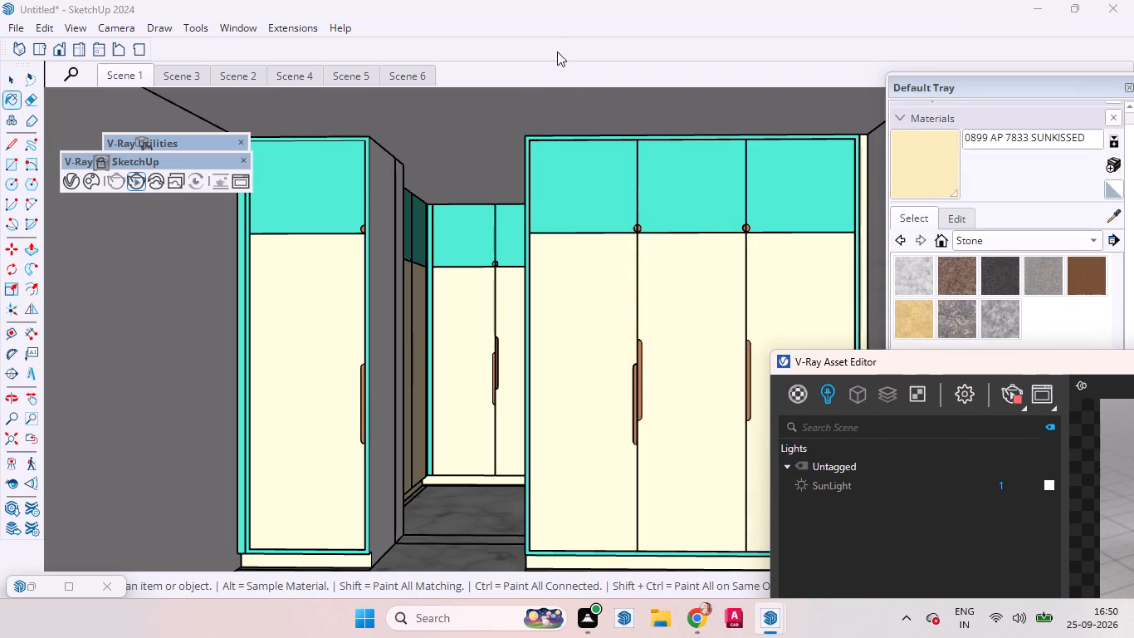
pyautogui.rightClick(560, 44)
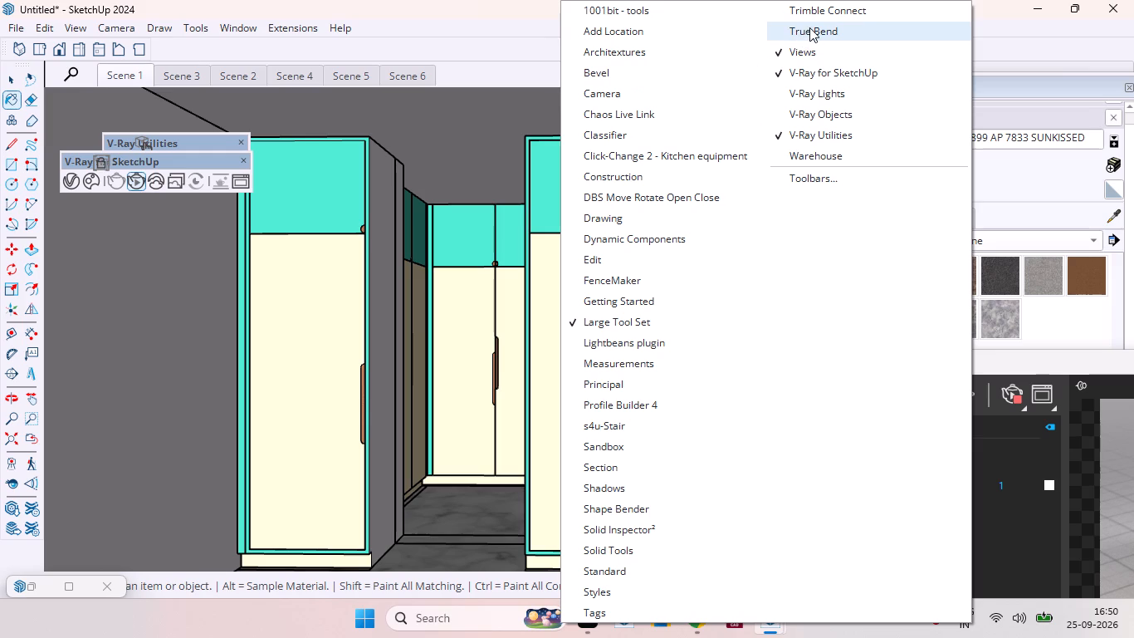
pyautogui.click(807, 98)
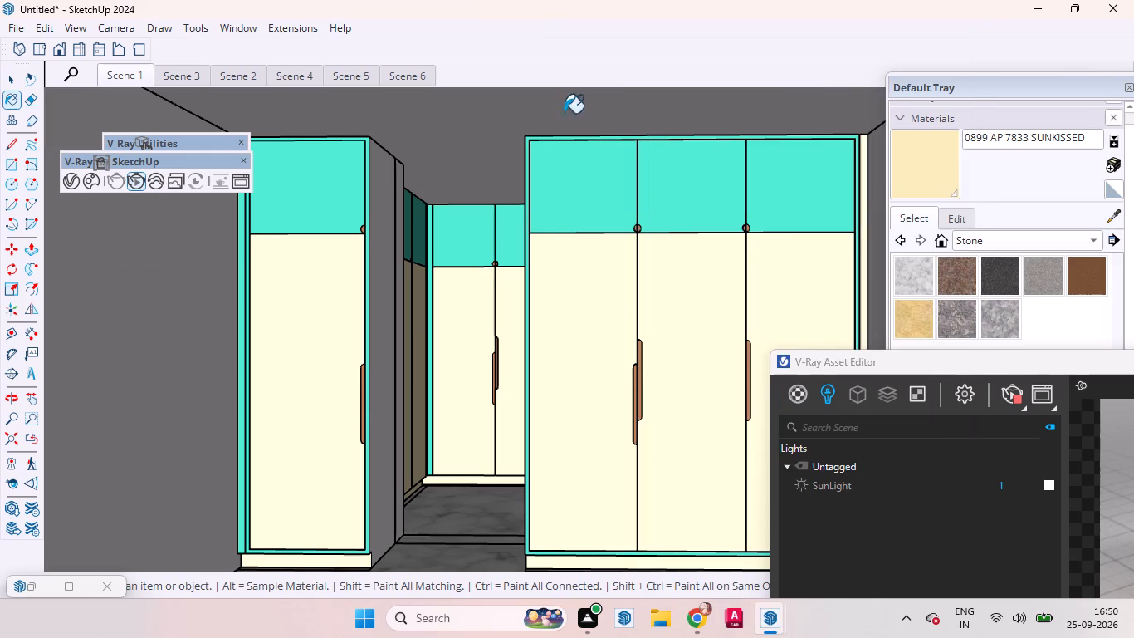
pyautogui.press('space')
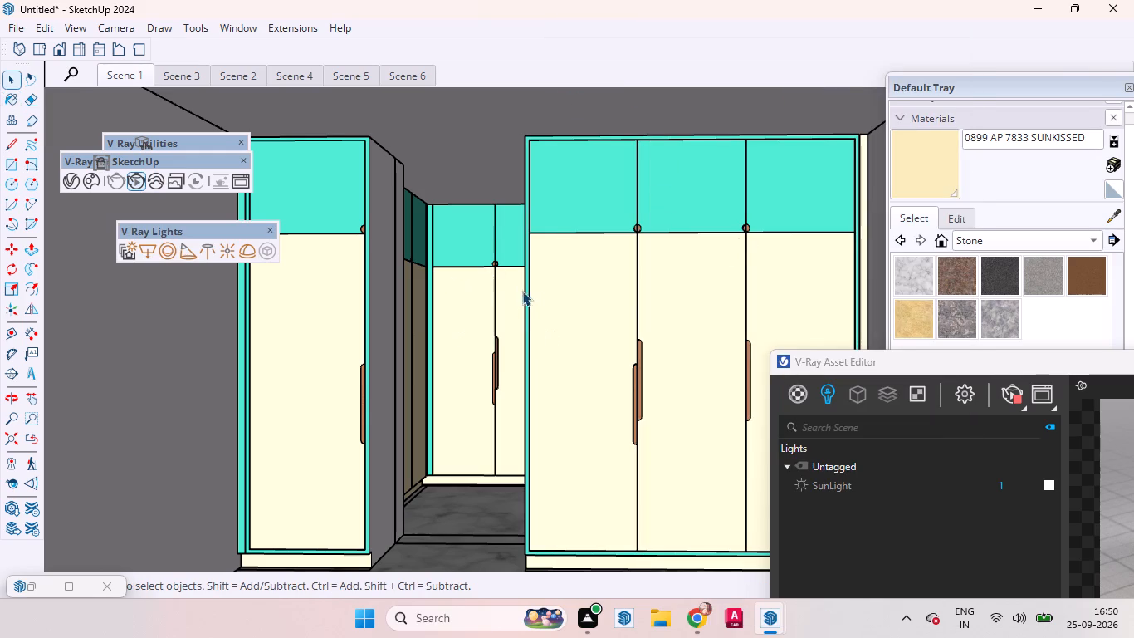
# Hide the house's roof slab to expose the rooms from above.
pyautogui.scroll(-2, 523, 291)
pyautogui.scroll(1, 548, 293)
pyautogui.scroll(-17, 548, 297)
pyautogui.scroll(1, 569, 340)
pyautogui.scroll(-4, 570, 340)
pyautogui.scroll(1, 573, 340)
pyautogui.scroll(-17, 574, 340)
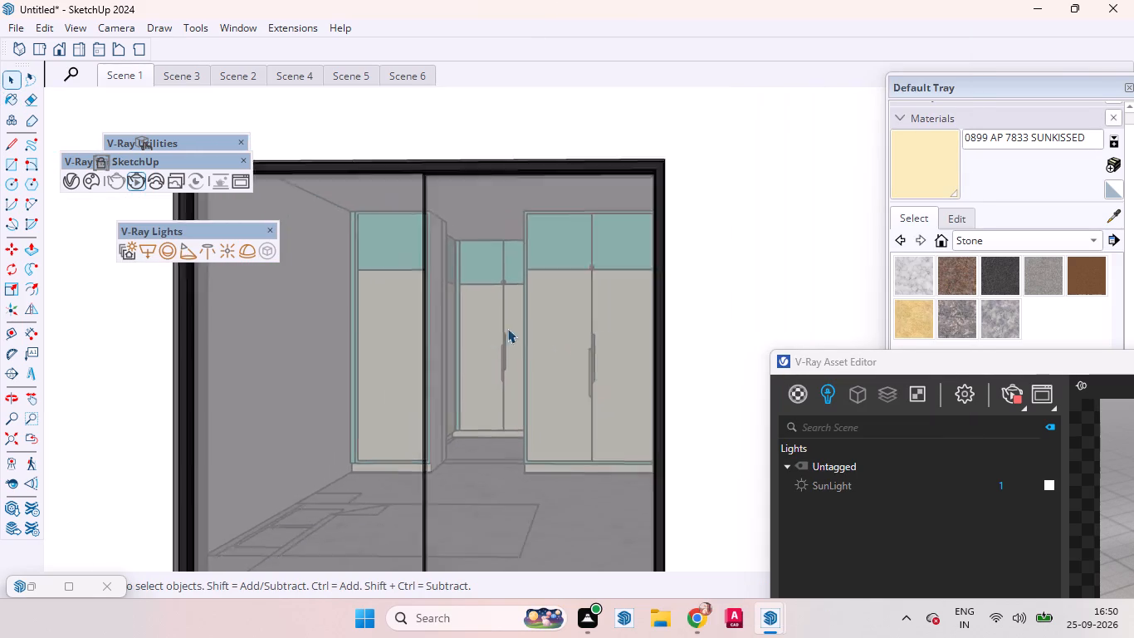
pyautogui.scroll(-7, 507, 328)
pyautogui.scroll(1, 529, 330)
pyautogui.scroll(-13, 529, 331)
pyautogui.scroll(2, 516, 351)
pyautogui.scroll(-2, 516, 351)
pyautogui.moveTo(516, 303); pyautogui.dragTo(478, 577, button='middle')
pyautogui.click(502, 454)
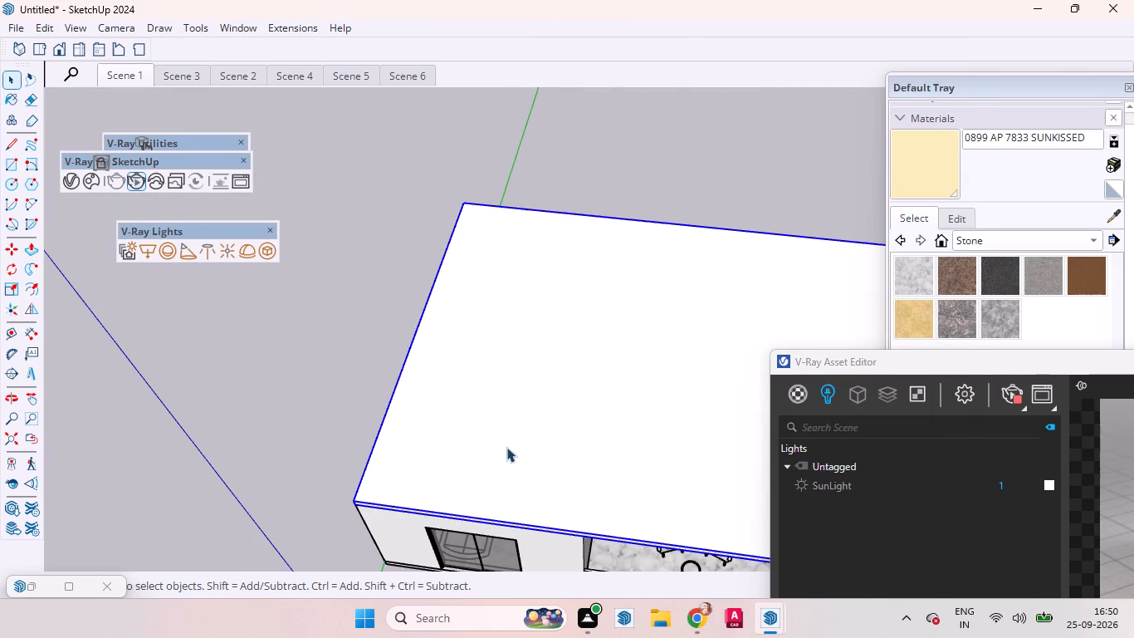
pyautogui.rightClick(506, 447)
pyautogui.click(550, 54)
# Draw a V-Ray Rectangle Light across the wardrobe bedroom between opposite wall corners, with U size about 156.5 and V size about 195.
pyautogui.scroll(-5, 519, 287)
pyautogui.moveTo(480, 361); pyautogui.dragTo(493, 465, button='middle')
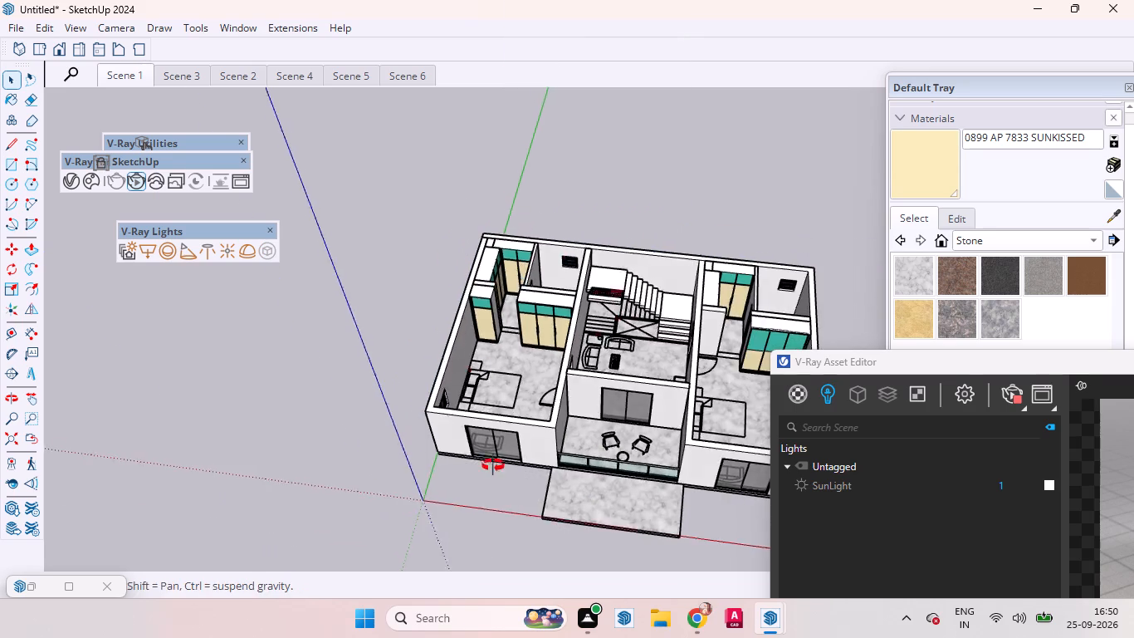
pyautogui.moveTo(493, 465); pyautogui.dragTo(506, 522, button='middle')
pyautogui.scroll(-5, 569, 368)
pyautogui.scroll(11, 497, 417)
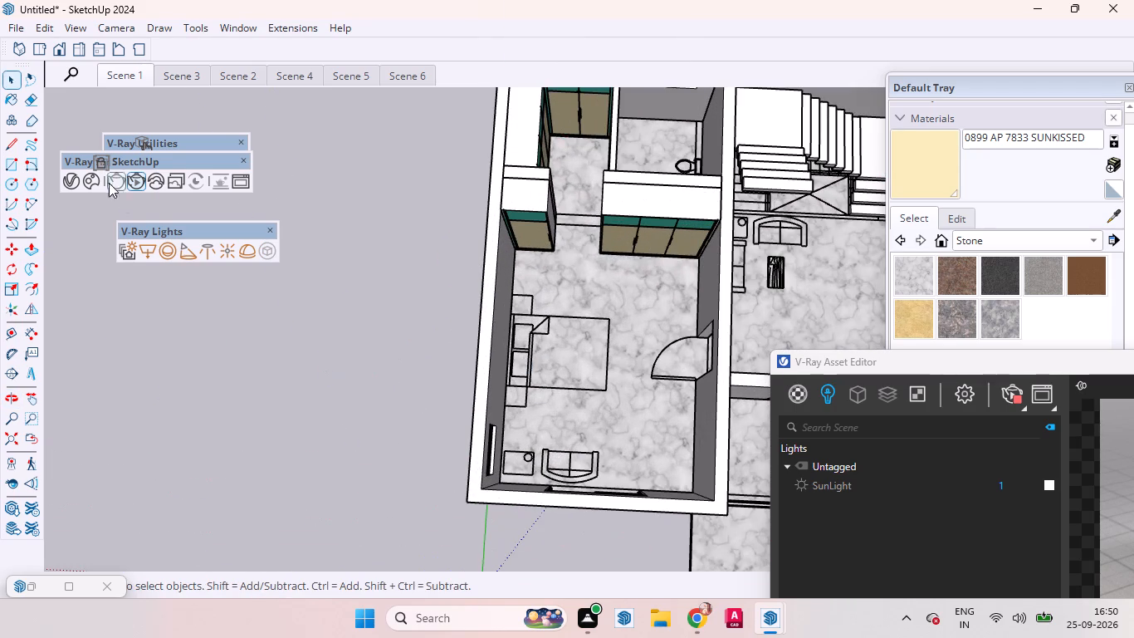
pyautogui.scroll(-4, 147, 67)
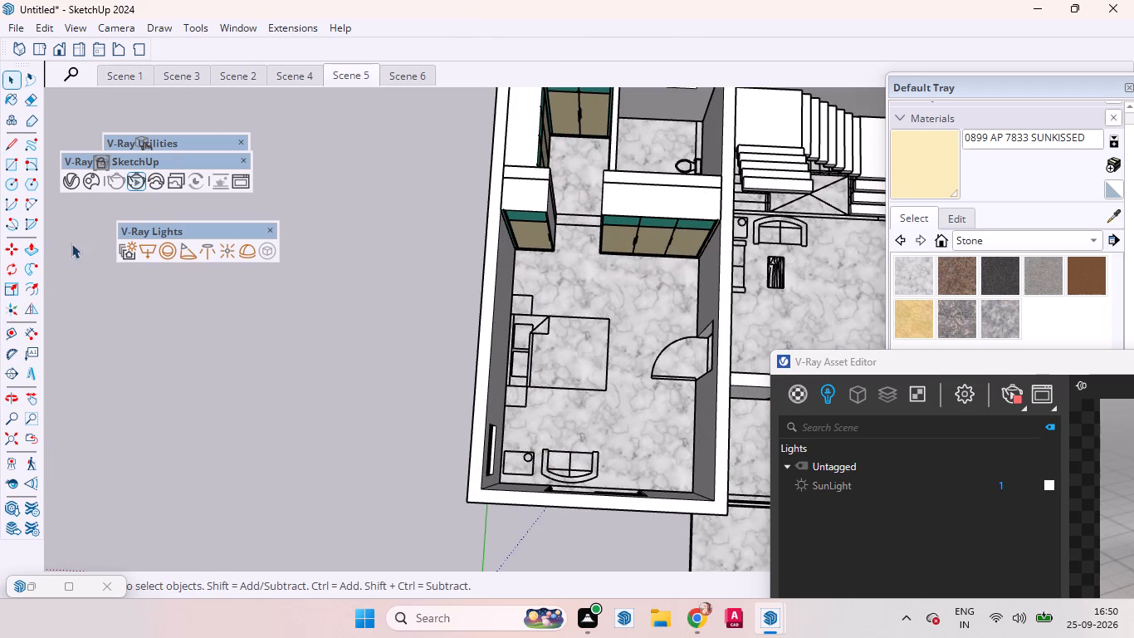
pyautogui.click(149, 248)
pyautogui.scroll(3, 516, 432)
pyautogui.scroll(-2, 516, 434)
pyautogui.scroll(3, 516, 434)
pyautogui.scroll(-1, 516, 434)
pyautogui.scroll(1, 516, 434)
pyautogui.scroll(-9, 475, 360)
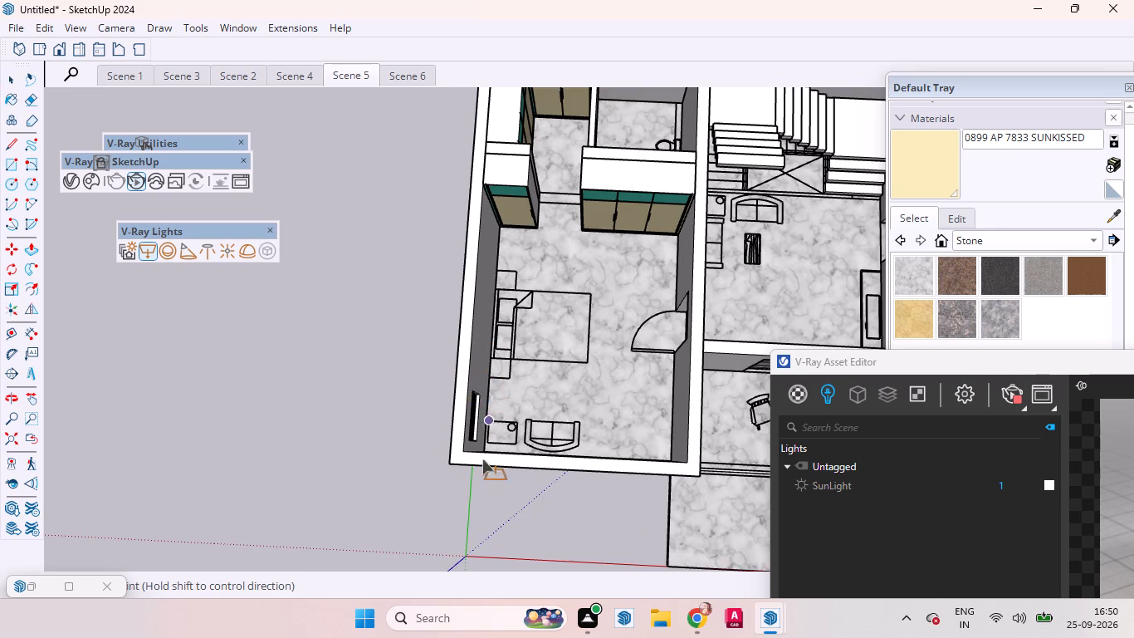
pyautogui.scroll(1, 476, 470)
pyautogui.moveTo(475, 470); pyautogui.dragTo(530, 216, button='middle')
pyautogui.scroll(3, 495, 341)
pyautogui.scroll(-1, 494, 341)
pyautogui.scroll(5, 493, 339)
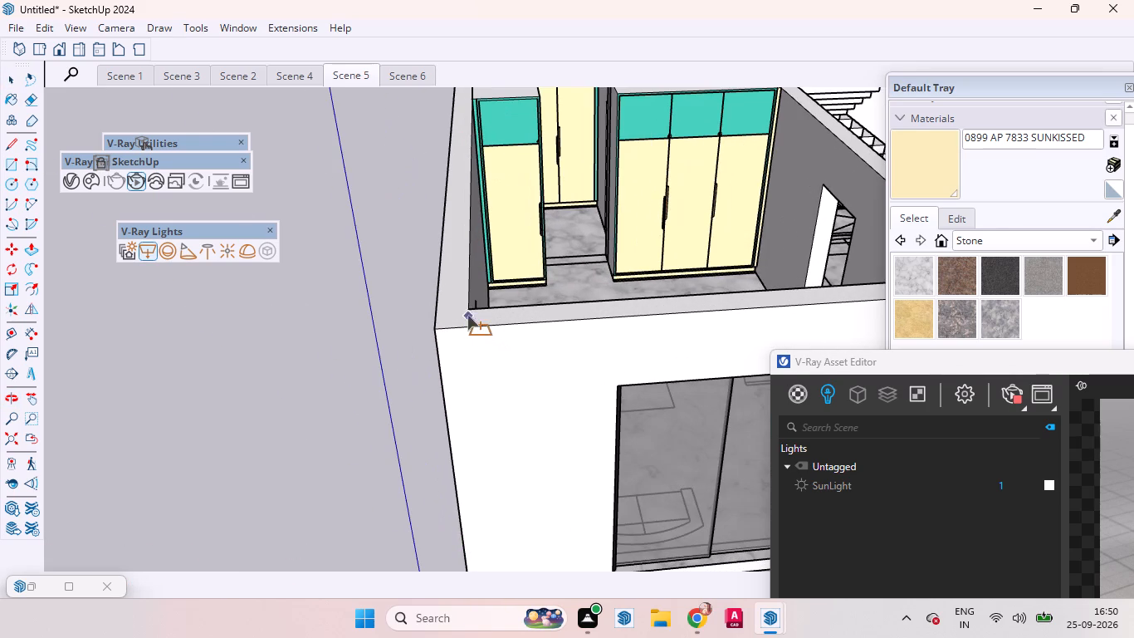
pyautogui.click(468, 312)
pyautogui.scroll(-1, 477, 370)
pyautogui.scroll(1, 476, 371)
pyautogui.scroll(-5, 476, 371)
pyautogui.scroll(2, 472, 376)
pyautogui.scroll(-7, 472, 376)
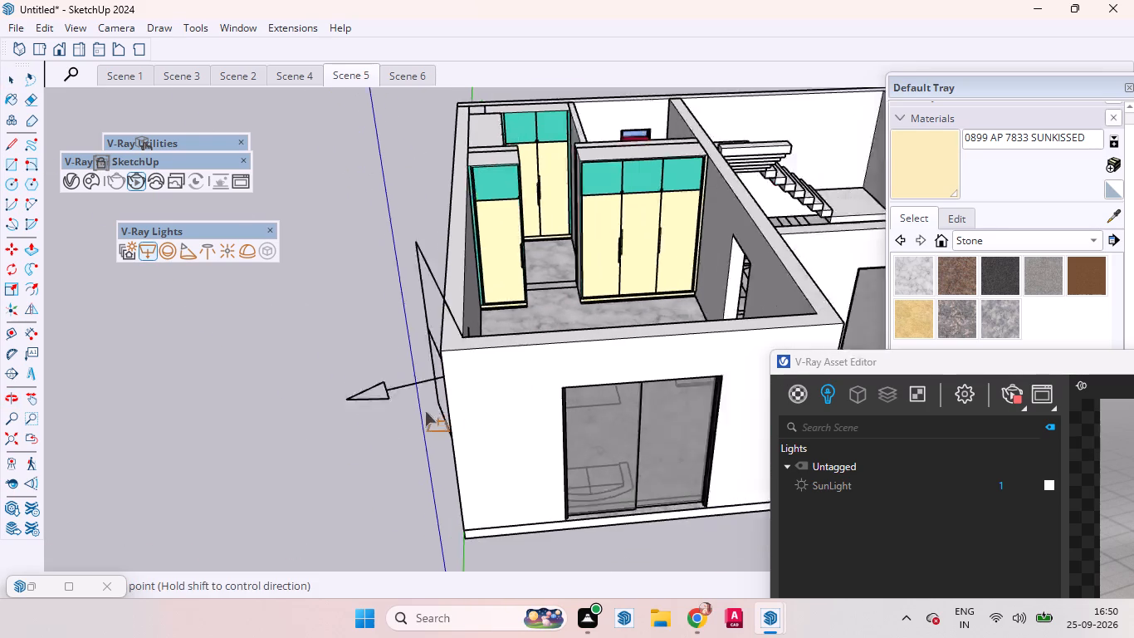
pyautogui.scroll(7, 643, 206)
pyautogui.moveTo(647, 219); pyautogui.dragTo(639, 235, button='middle')
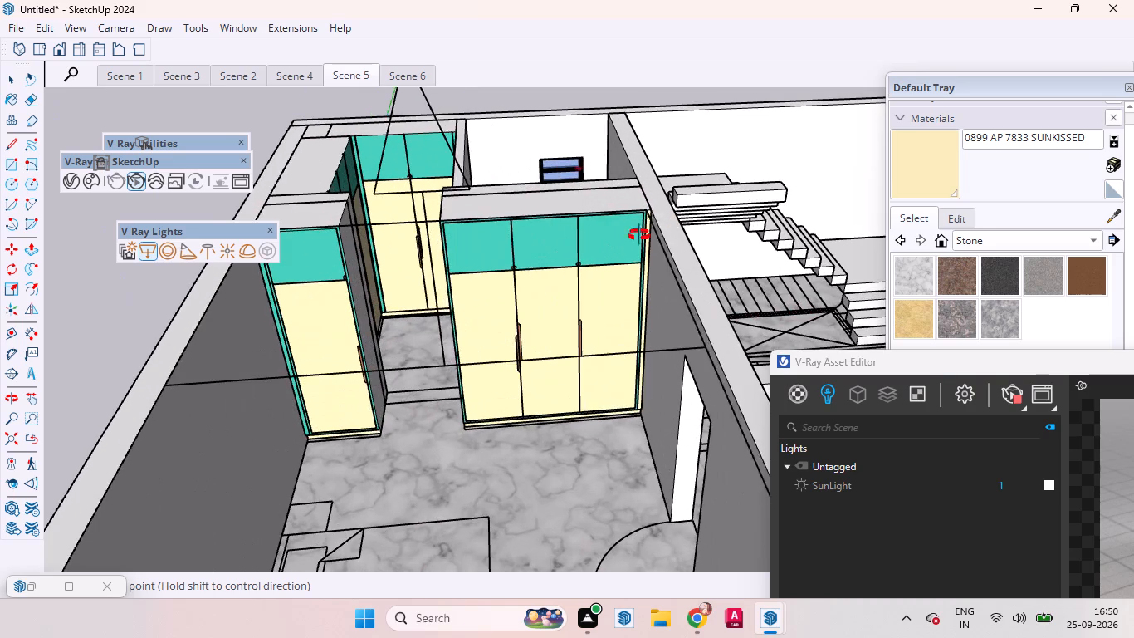
pyautogui.moveTo(639, 235); pyautogui.dragTo(526, 398, button='middle')
pyautogui.scroll(11, 562, 405)
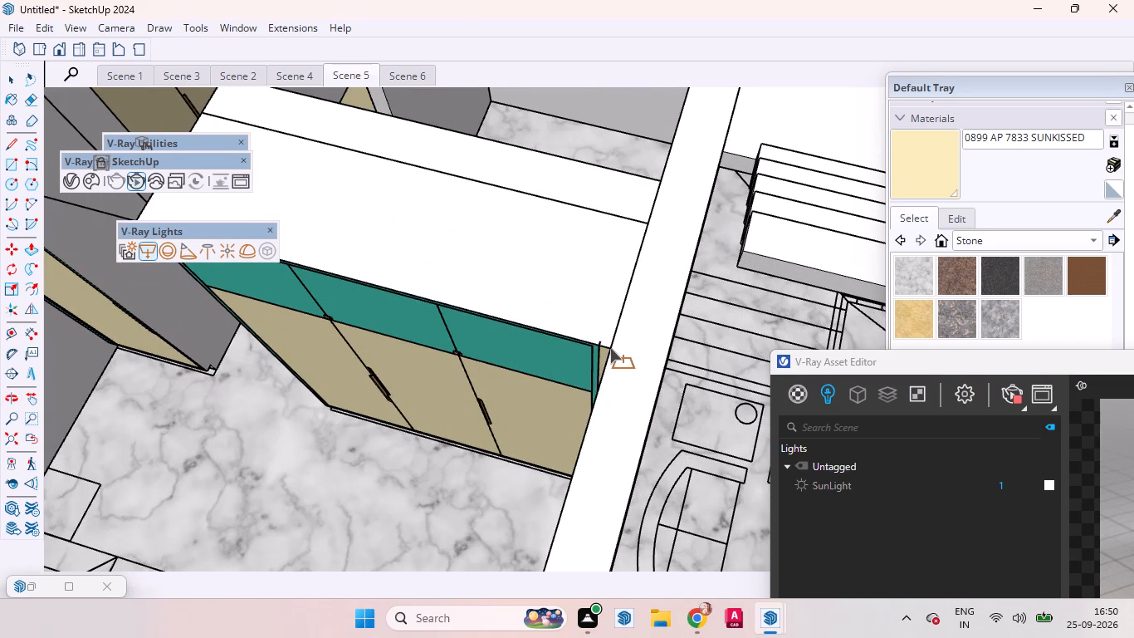
pyautogui.click(610, 348)
pyautogui.scroll(1, 594, 293)
pyautogui.scroll(-20, 602, 291)
pyautogui.scroll(-4, 602, 291)
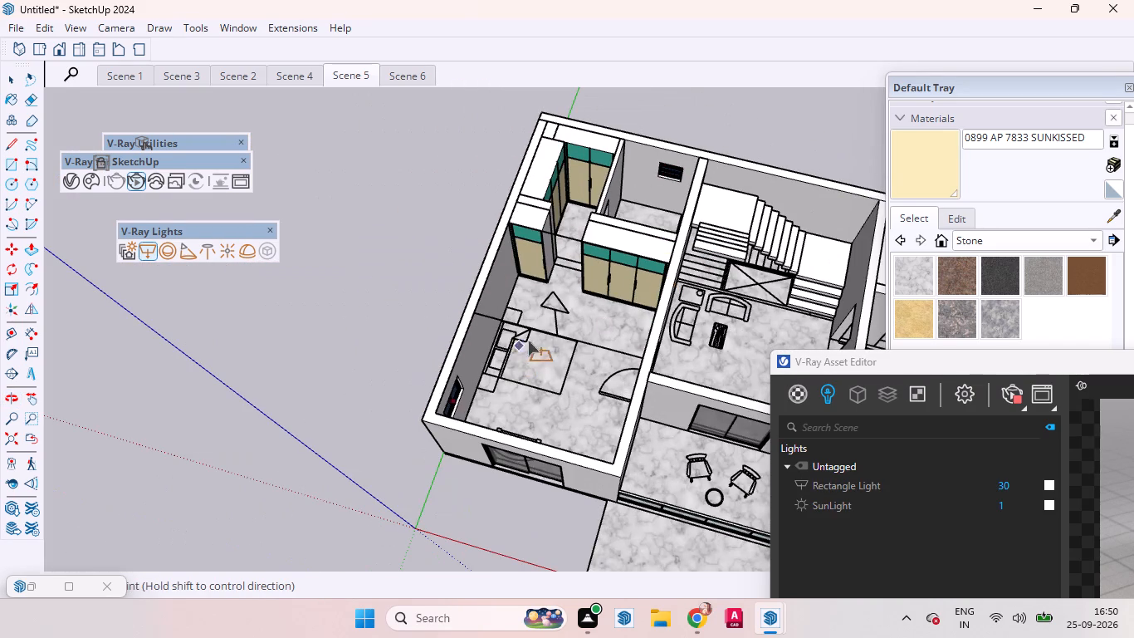
# Flip the rectangle light vertically so that it points down into the bedroom.
pyautogui.press('space')
pyautogui.click(556, 321)
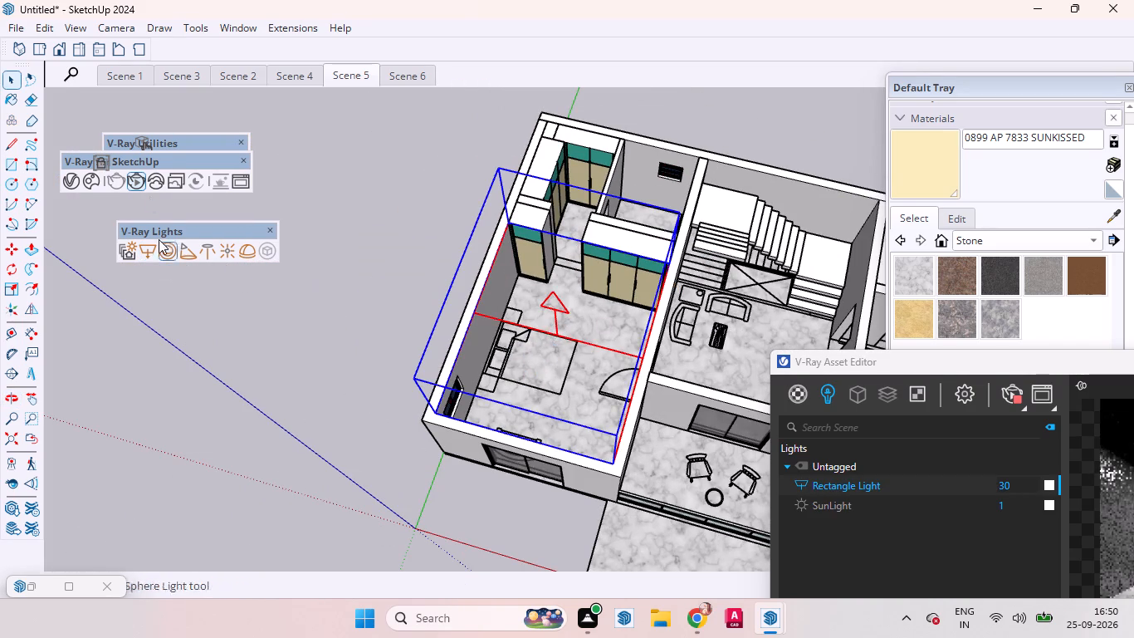
pyautogui.click(29, 307)
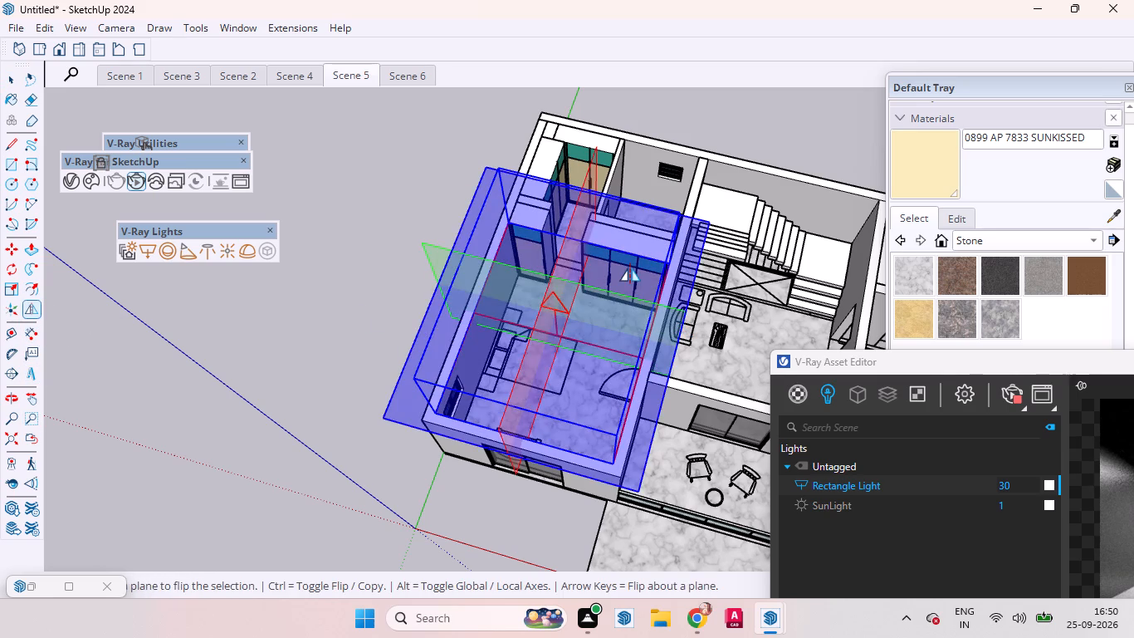
pyautogui.click(630, 267)
pyautogui.press('space')
# Move the rectangle light by its front corner onto the inner corner at the top of the bedroom's front wall.
pyautogui.moveTo(447, 427); pyautogui.dragTo(480, 374, button='middle')
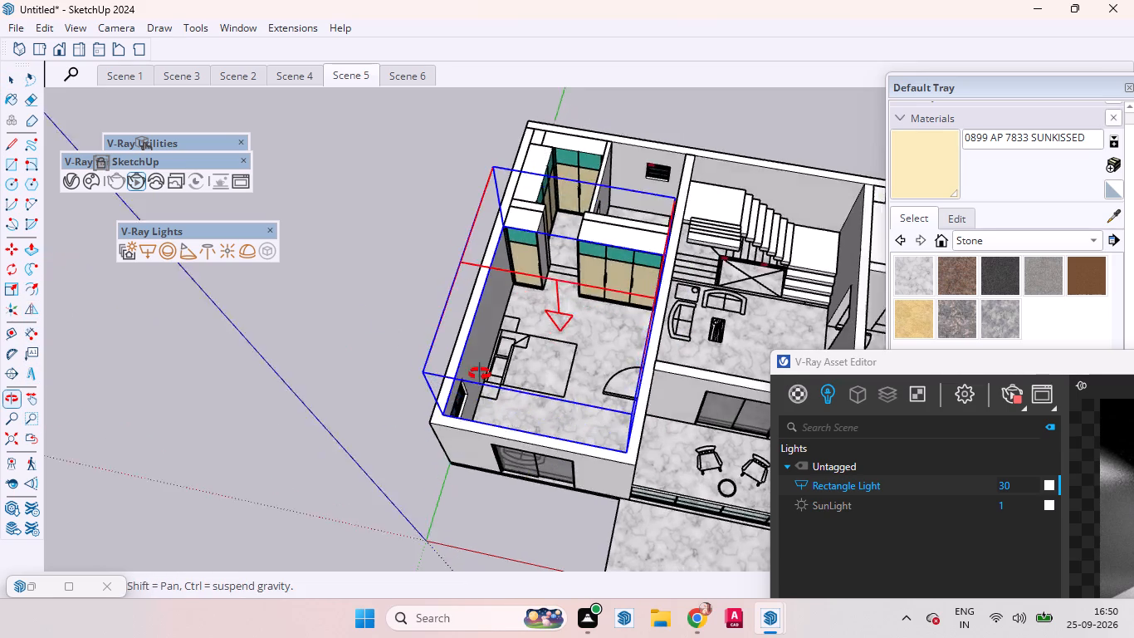
pyautogui.moveTo(480, 374); pyautogui.dragTo(546, 326, button='middle')
pyautogui.scroll(1, 546, 326)
pyautogui.press('m')
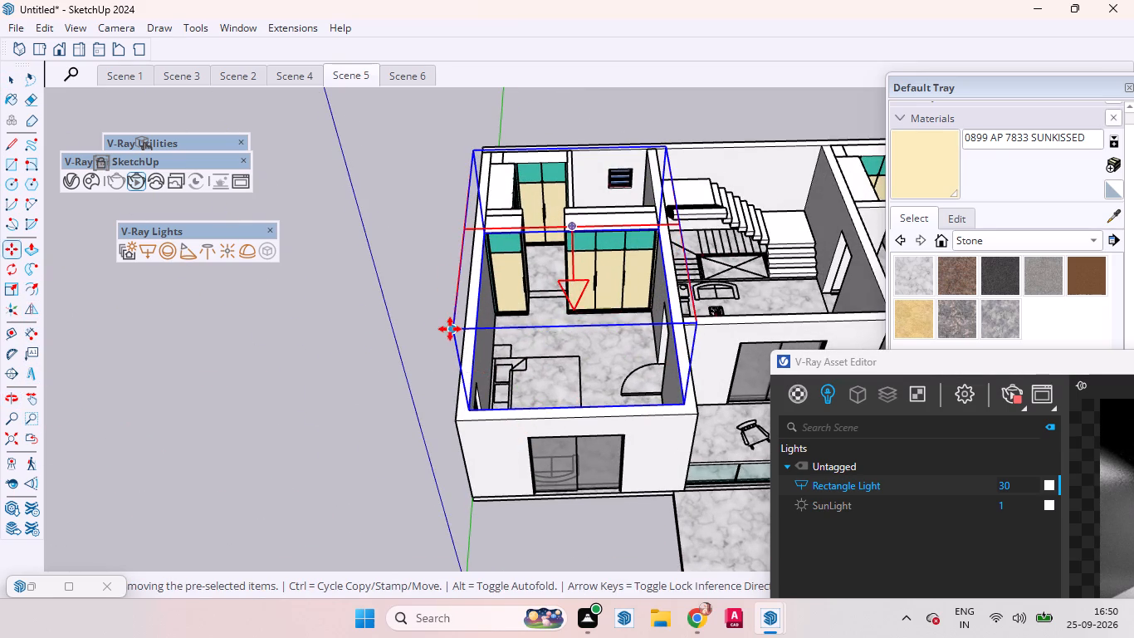
pyautogui.click(449, 327)
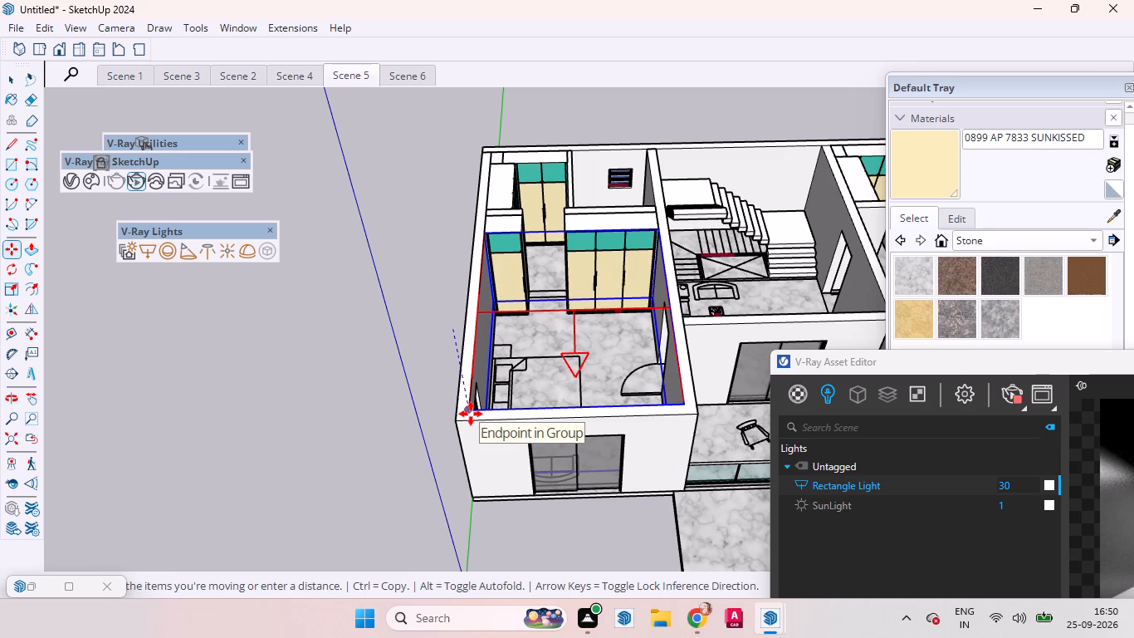
pyautogui.click(471, 414)
pyautogui.press('space')
# Set the Rectangle Light's intensity to 100.
pyautogui.moveTo(887, 358); pyautogui.dragTo(537, 124)
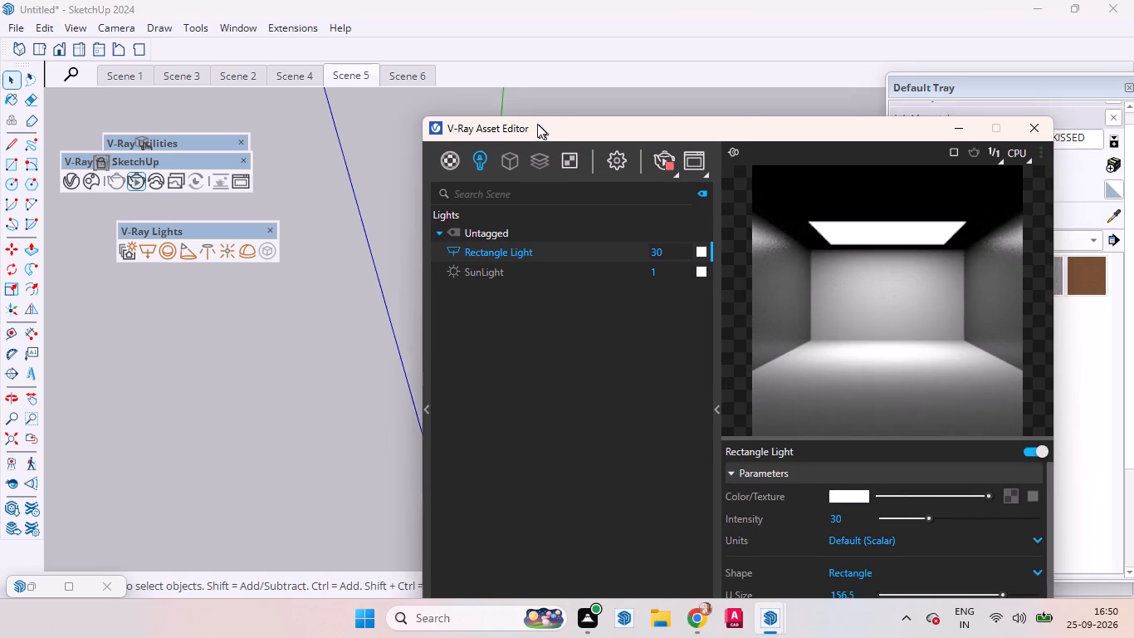
pyautogui.moveTo(537, 124); pyautogui.dragTo(496, 97)
pyautogui.moveTo(633, 228); pyautogui.dragTo(558, 201)
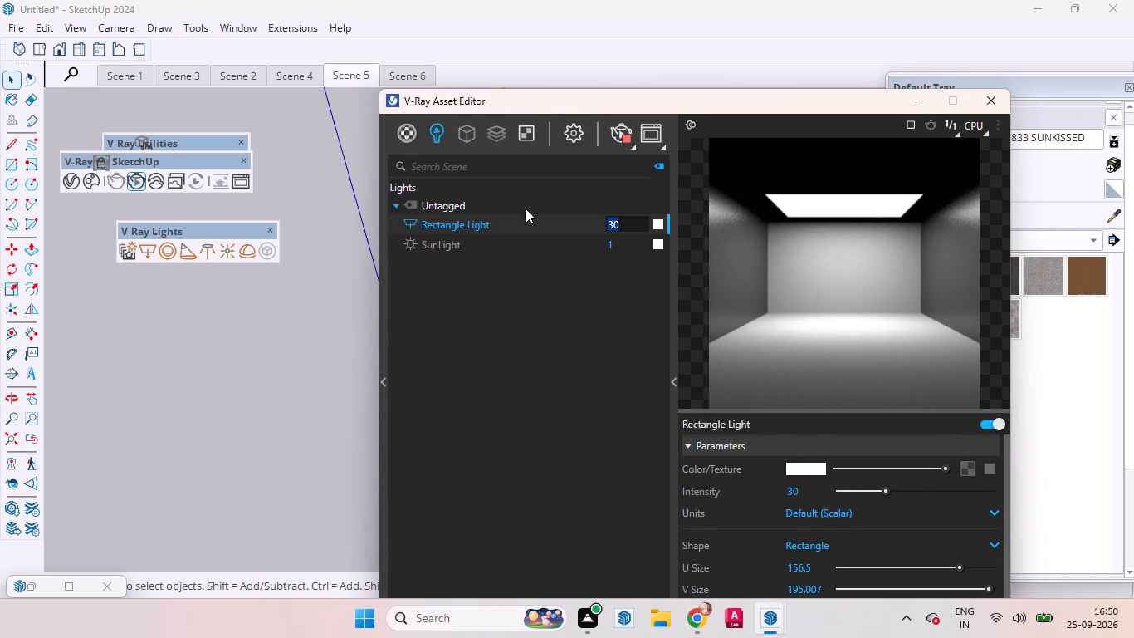
pyautogui.press('BackSpace')
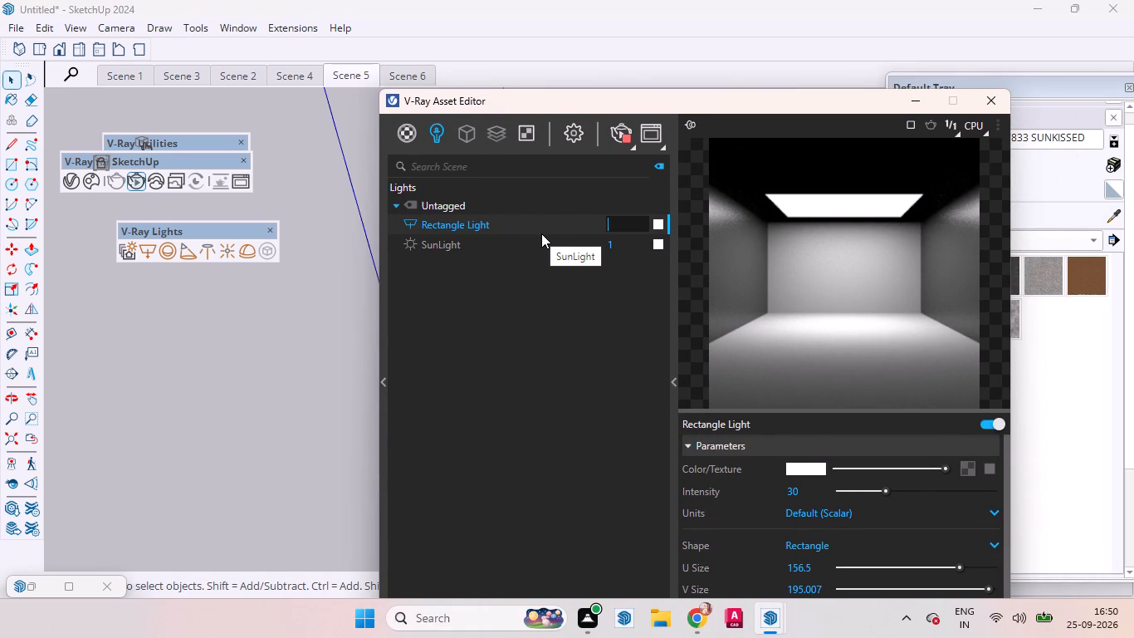
pyautogui.write('100')
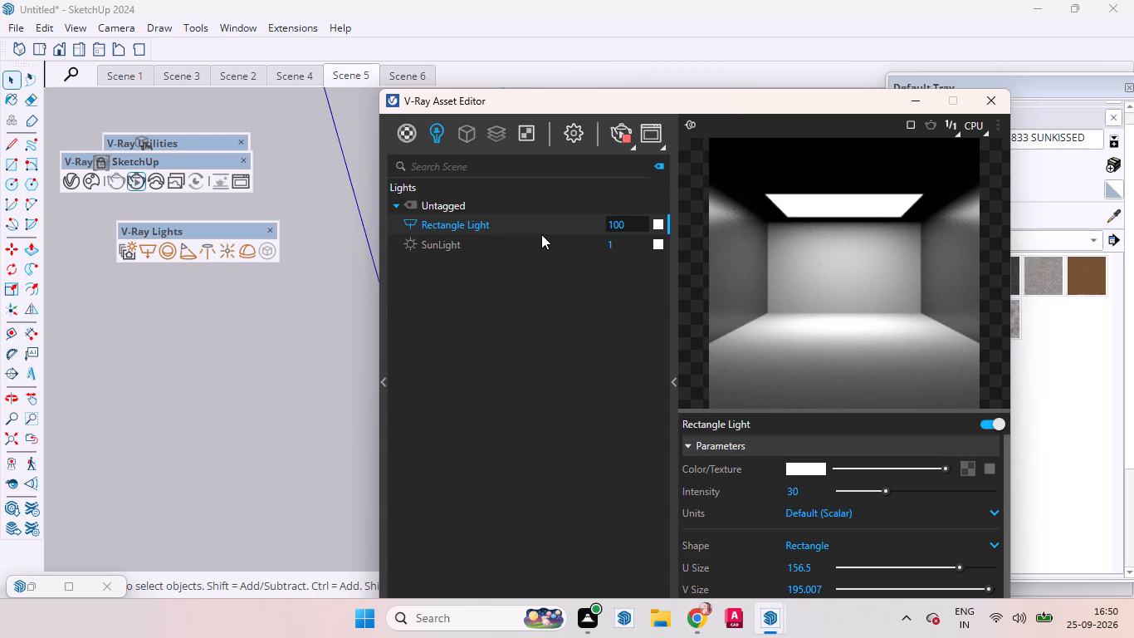
# Unhide the last hidden object, the house's roof slab.
pyautogui.click(46, 24)
pyautogui.click(92, 297)
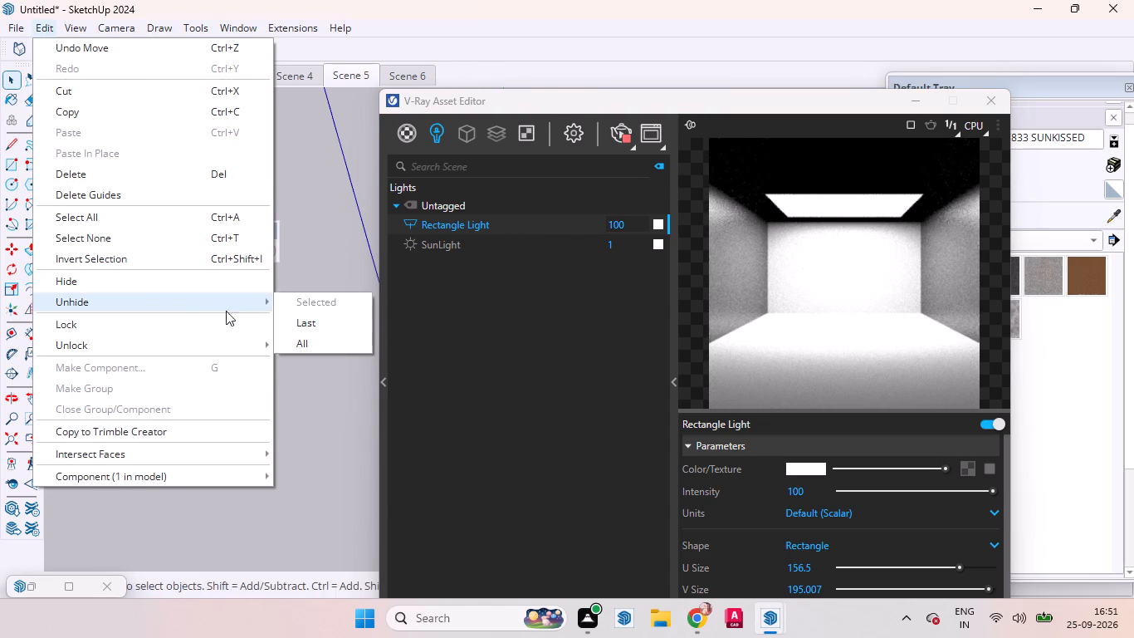
pyautogui.click(293, 328)
# Return to Scene 1 and examine the relit wardrobe render in the maximized frame buffer.
pyautogui.moveTo(572, 106); pyautogui.dragTo(393, 153)
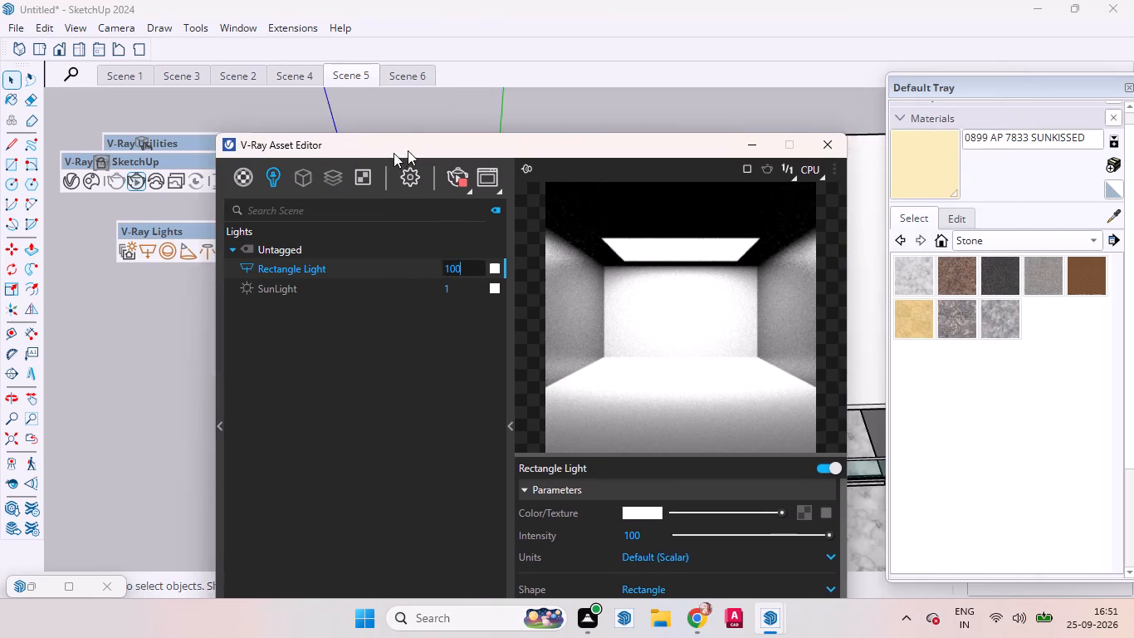
pyautogui.moveTo(393, 153); pyautogui.dragTo(406, 160)
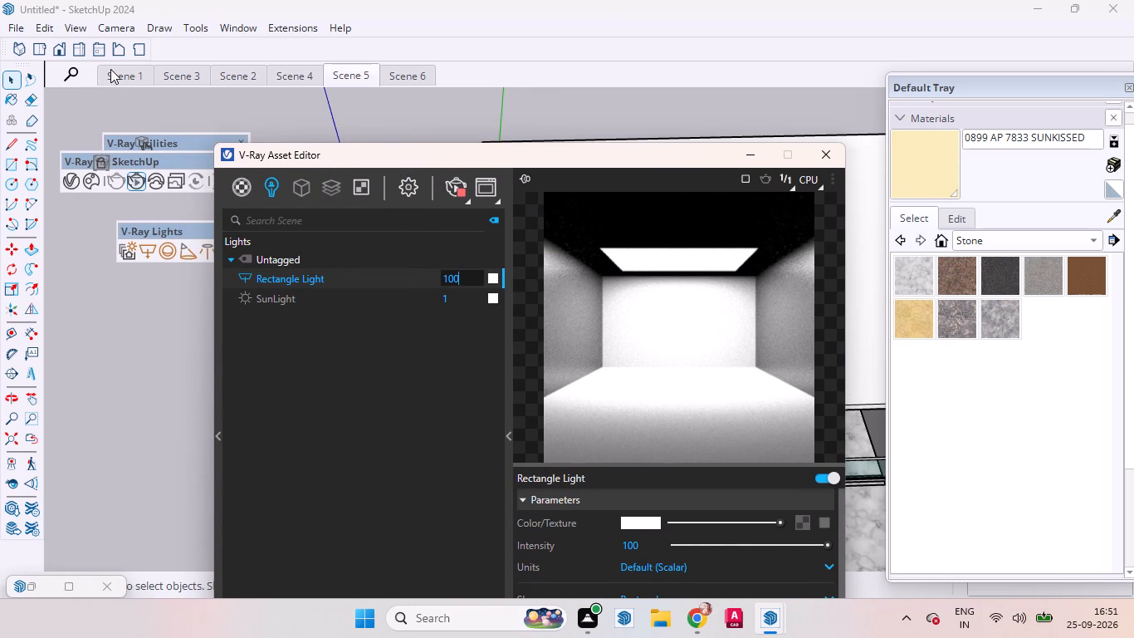
pyautogui.click(110, 69)
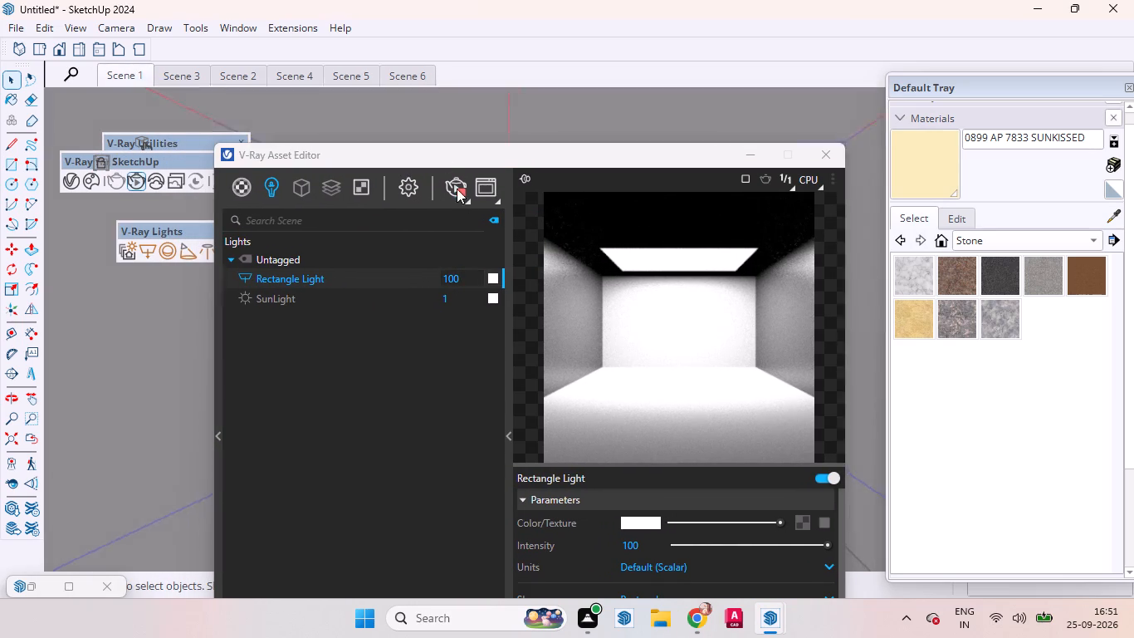
pyautogui.moveTo(464, 164); pyautogui.dragTo(308, 0)
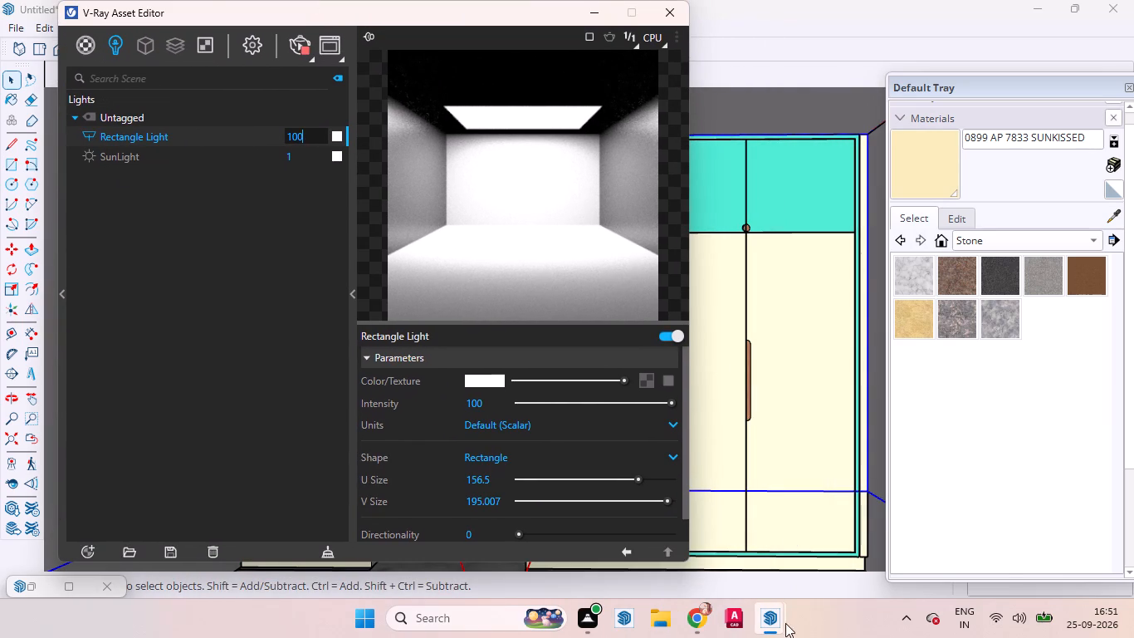
pyautogui.click(860, 557)
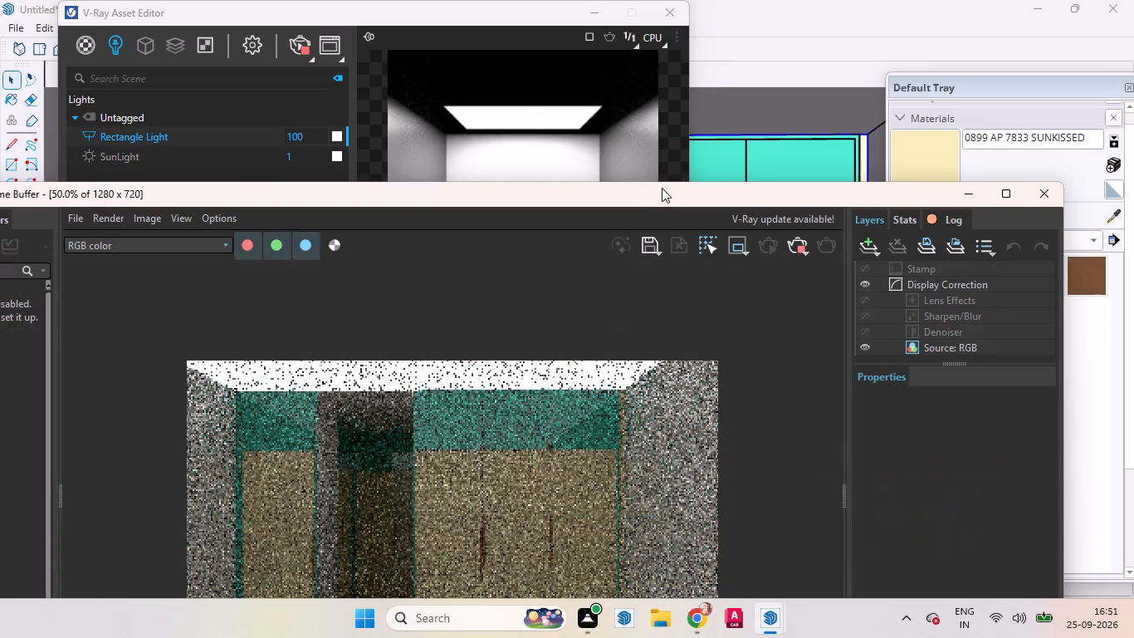
pyautogui.moveTo(648, 193); pyautogui.dragTo(665, 0)
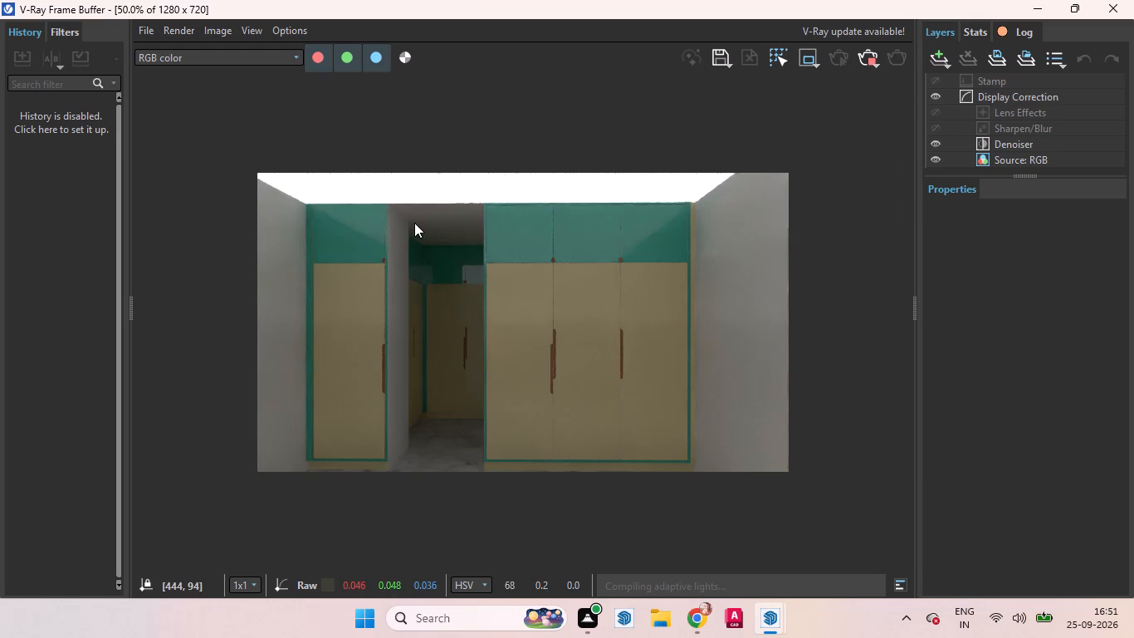
pyautogui.scroll(3, 296, 179)
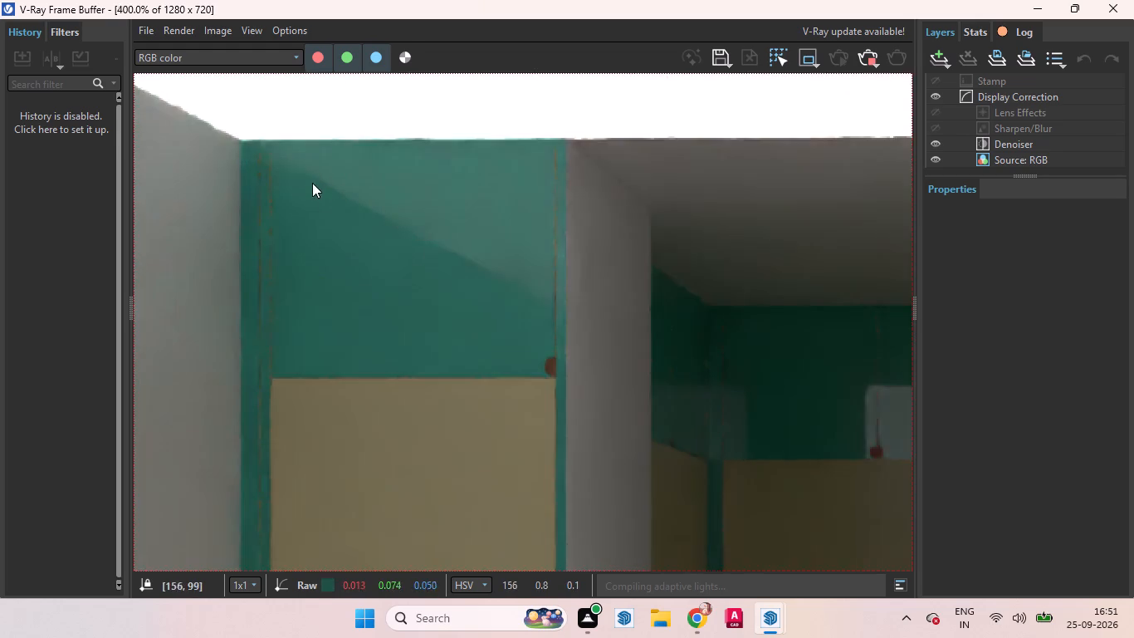
# Stop the running wardrobe render and minimize the frame buffer.
pyautogui.scroll(1, 312, 183)
pyautogui.scroll(-5, 333, 195)
pyautogui.scroll(-3, 413, 216)
pyautogui.scroll(7, 538, 298)
pyautogui.scroll(-3, 513, 306)
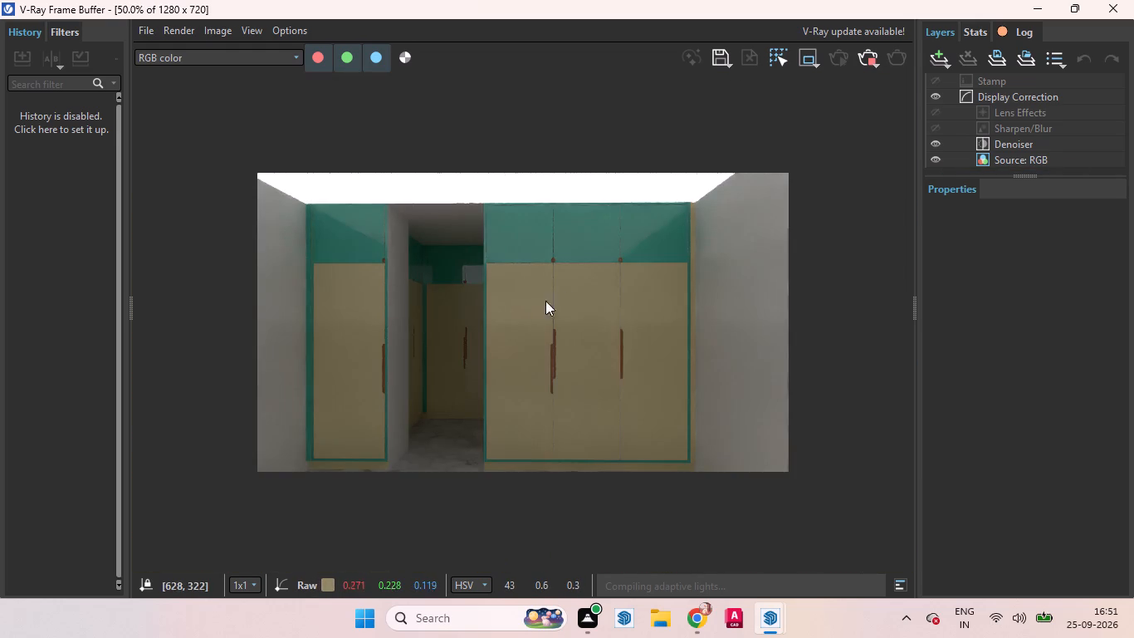
pyautogui.click(868, 61)
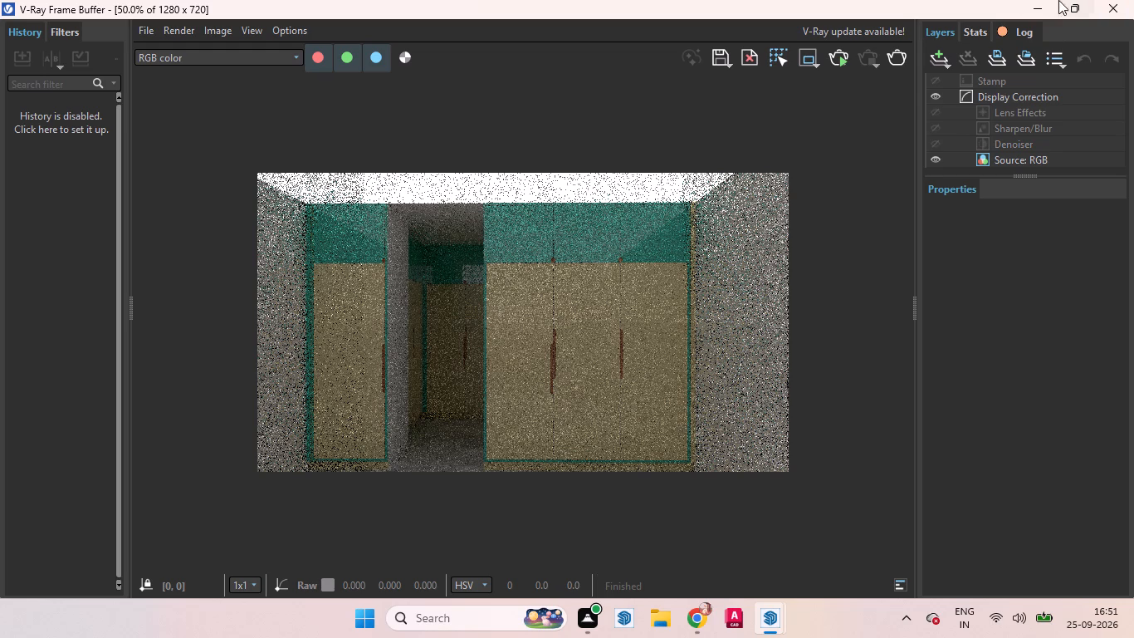
pyautogui.click(1034, 0)
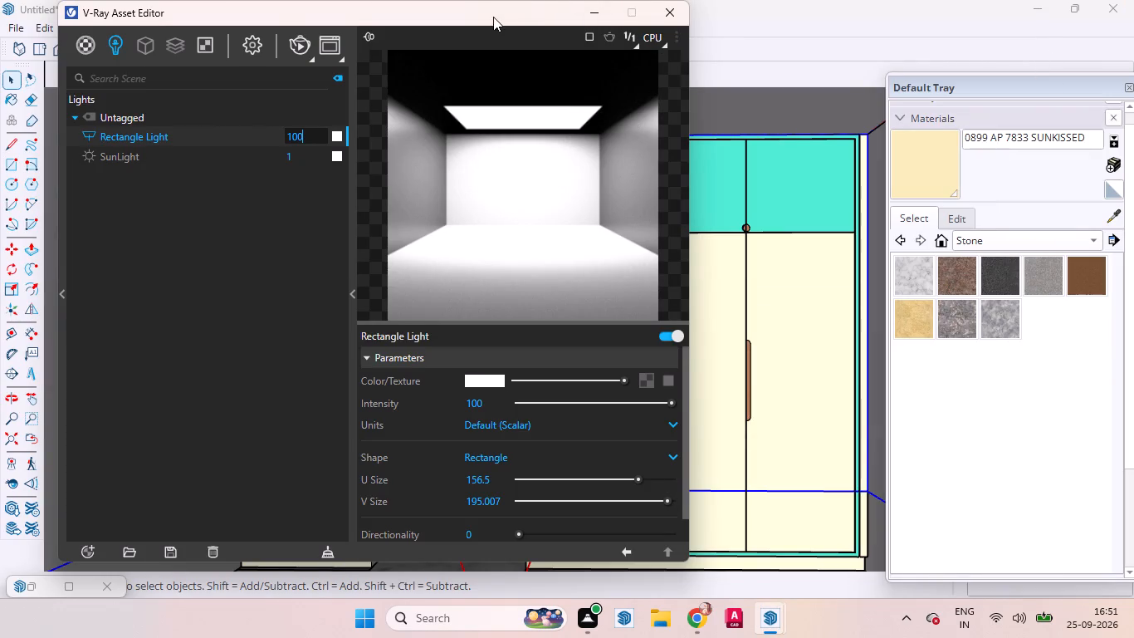
# Delete the existing rectangle light from the bedroom in Scene 1.
pyautogui.moveTo(488, 19); pyautogui.dragTo(666, 37)
pyautogui.moveTo(334, 39); pyautogui.dragTo(343, 47)
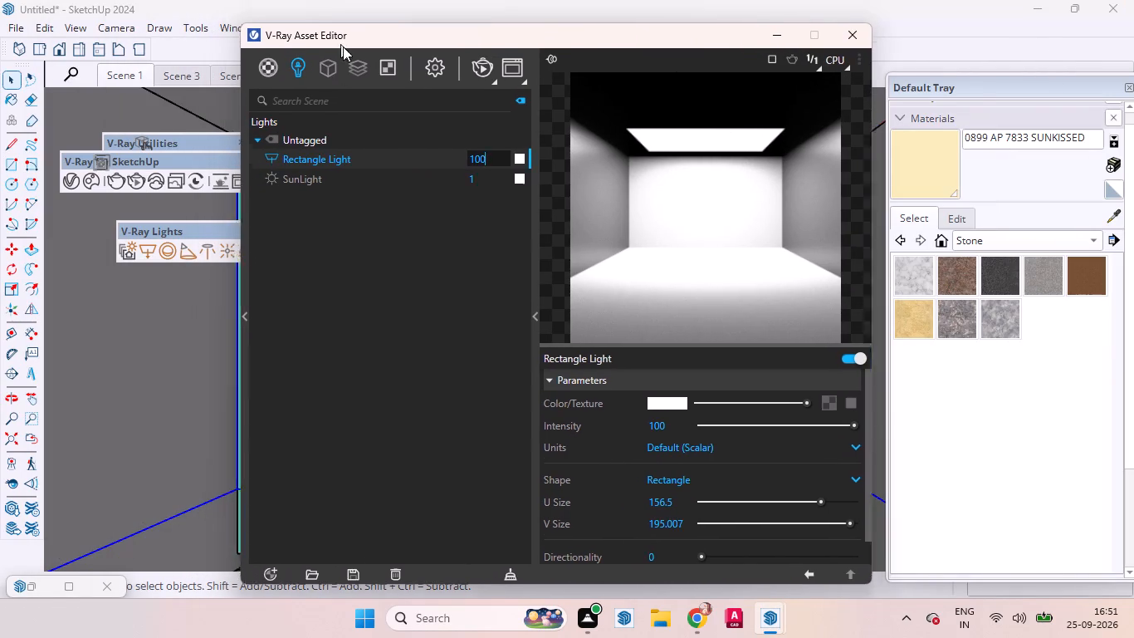
pyautogui.moveTo(343, 47); pyautogui.dragTo(827, 221)
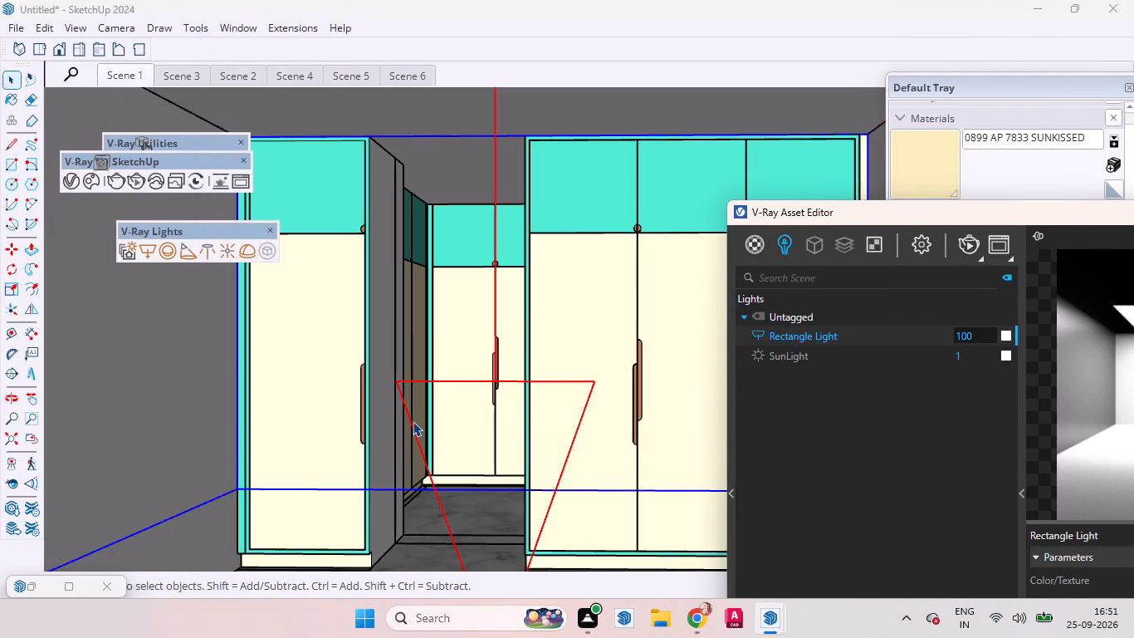
pyautogui.press('Home')
pyautogui.press('Delete')
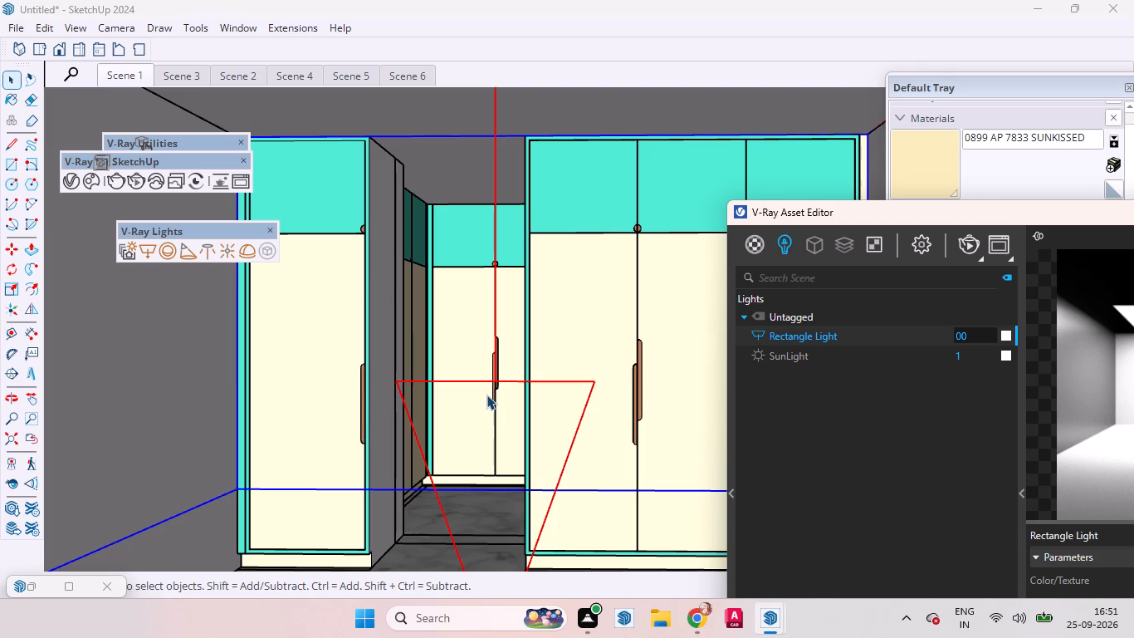
pyautogui.click(473, 382)
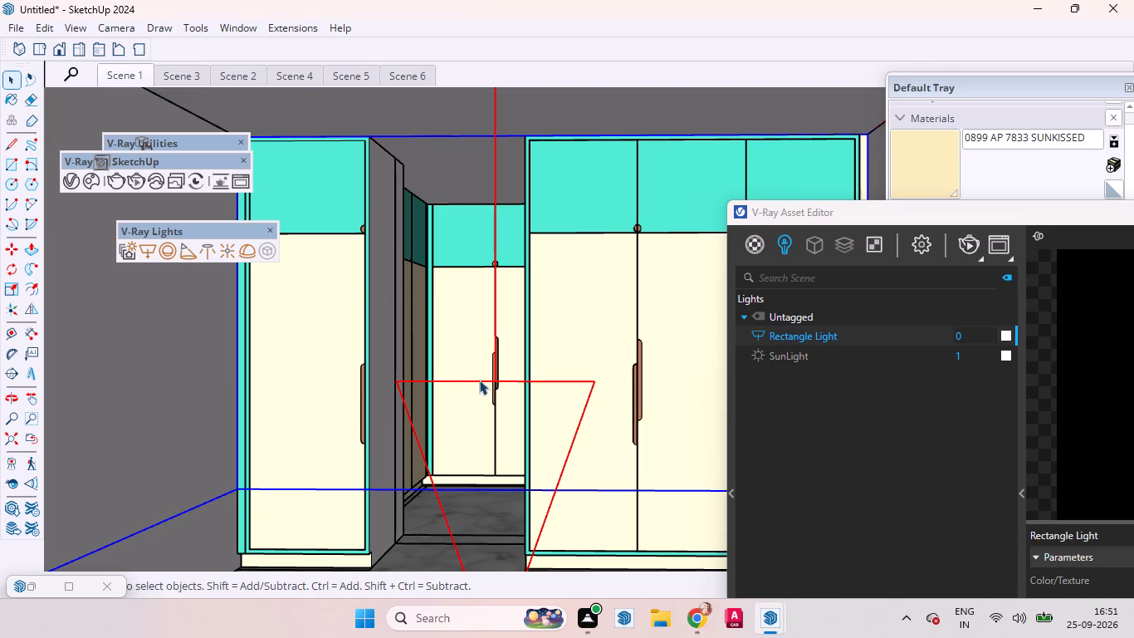
pyautogui.press('Delete')
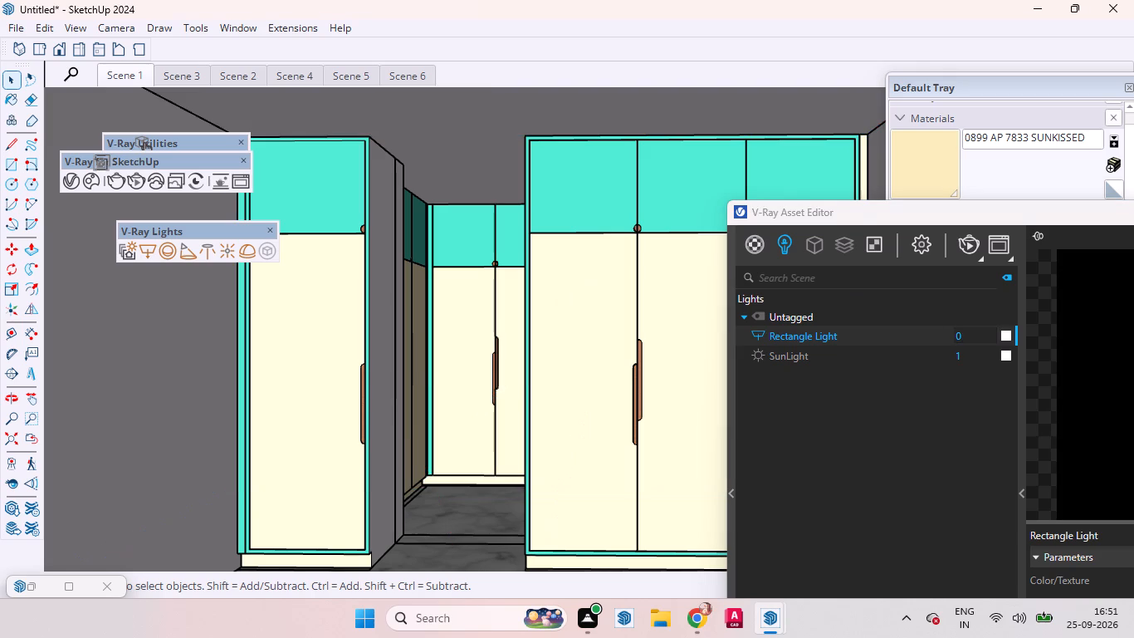
# Hide the house's roof slab.
pyautogui.moveTo(857, 218); pyautogui.dragTo(704, 437)
pyautogui.scroll(-6, 660, 356)
pyautogui.scroll(1, 642, 350)
pyautogui.scroll(-4, 598, 313)
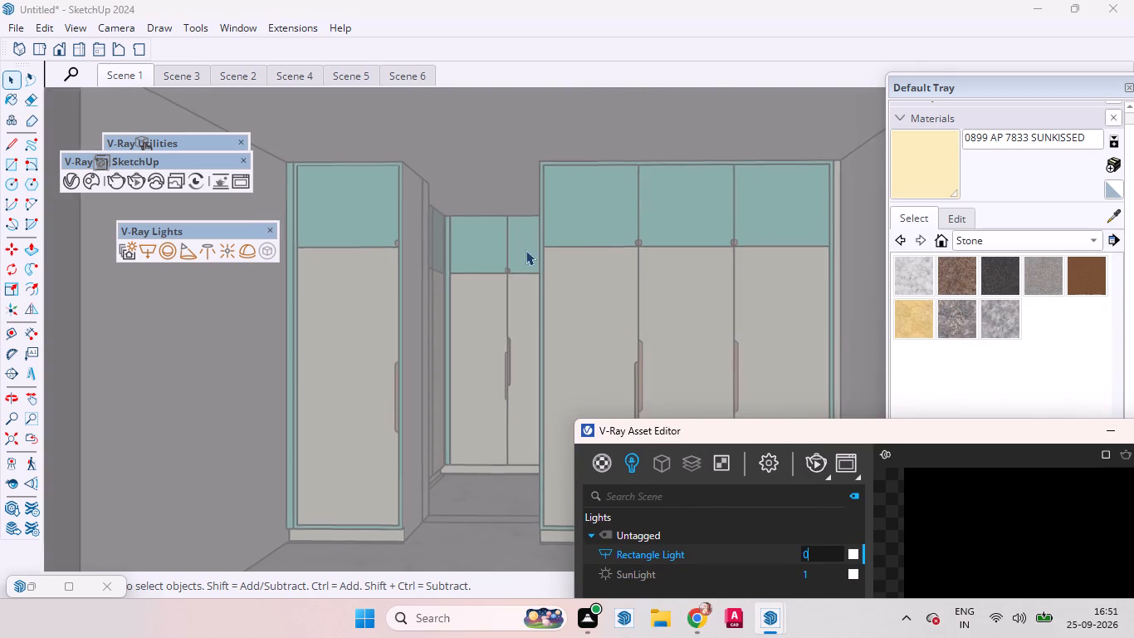
pyautogui.scroll(-1, 525, 250)
pyautogui.scroll(4, 525, 250)
pyautogui.scroll(-20, 533, 249)
pyautogui.scroll(-6, 533, 249)
pyautogui.scroll(1, 578, 272)
pyautogui.scroll(-15, 578, 272)
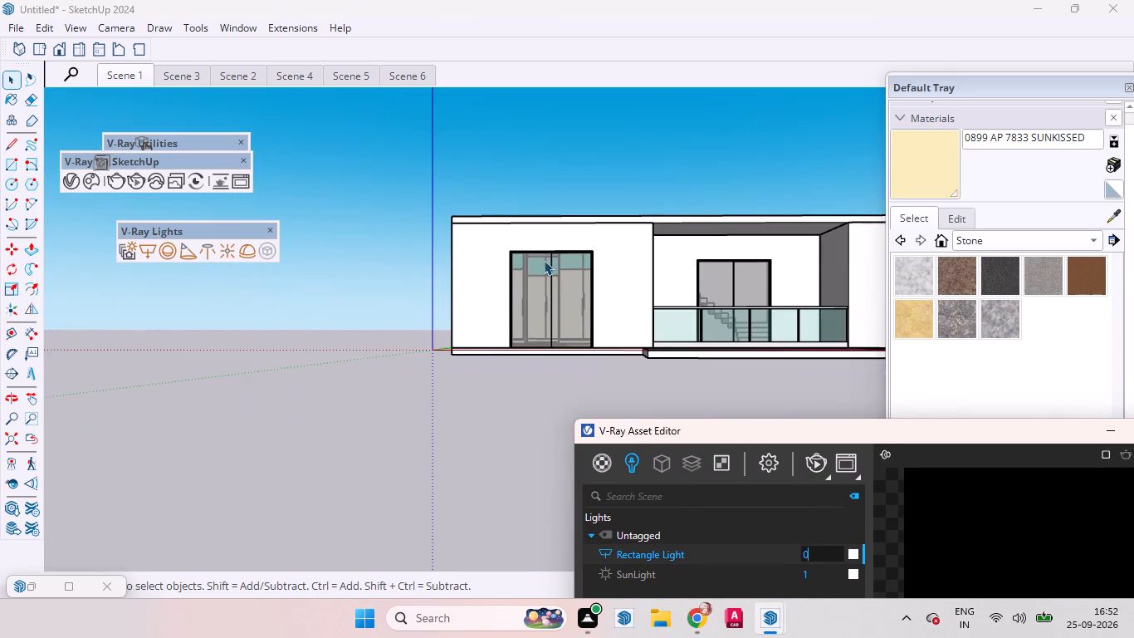
pyautogui.moveTo(542, 256); pyautogui.dragTo(530, 404, button='middle')
pyautogui.click(551, 338)
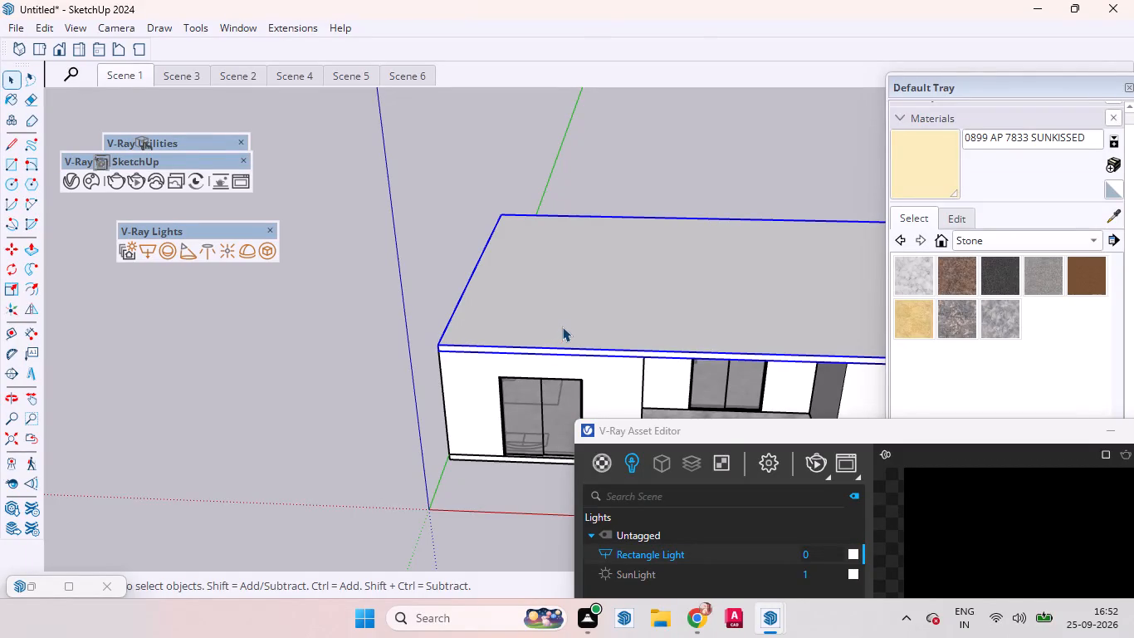
pyautogui.rightClick(564, 326)
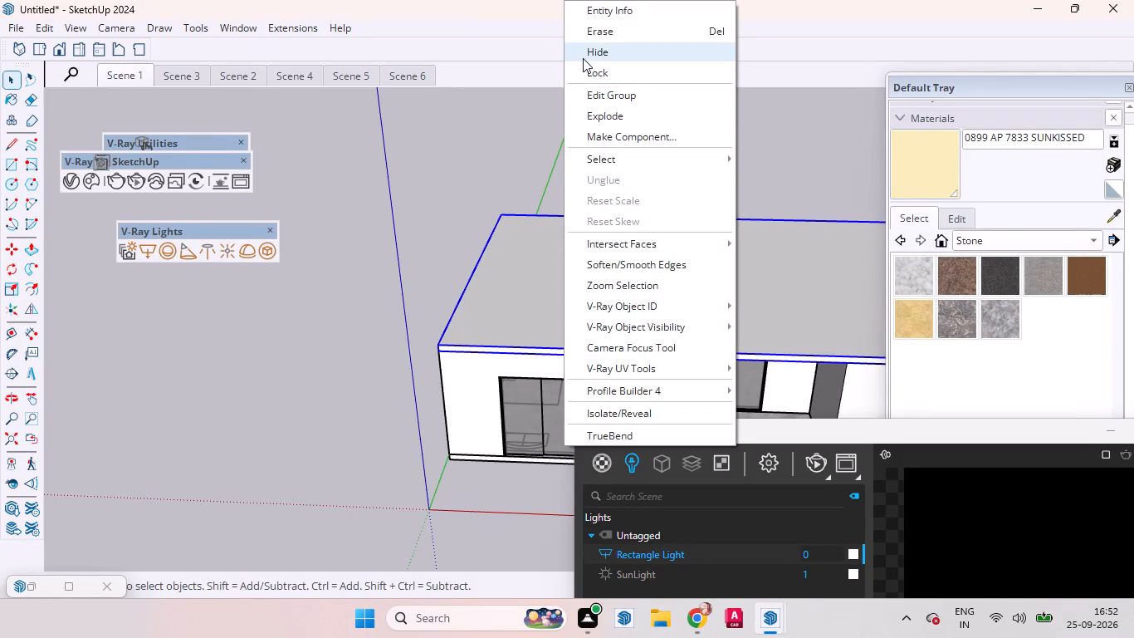
pyautogui.click(584, 49)
# Draw a V-Ray rectangle light over the inner face of the wardrobe bedroom's front wall, from its top corner to the opposite floor corner.
pyautogui.scroll(-1, 608, 176)
pyautogui.scroll(1, 608, 175)
pyautogui.scroll(-2, 610, 164)
pyautogui.moveTo(564, 200); pyautogui.dragTo(567, 505, button='middle')
pyautogui.scroll(1, 567, 493)
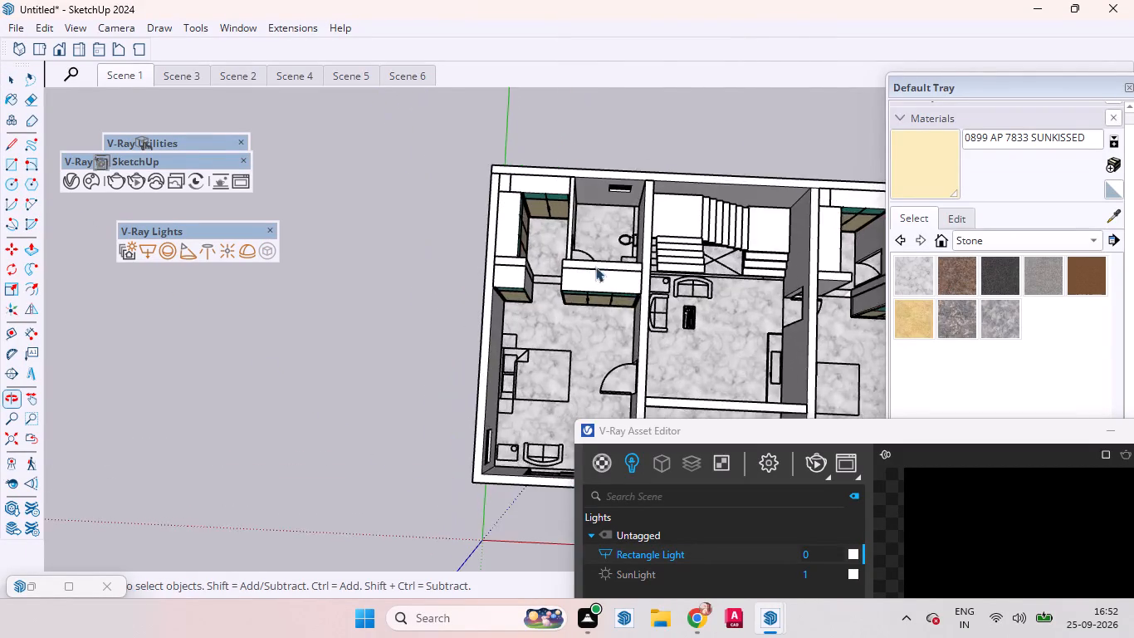
pyautogui.scroll(-2, 614, 211)
pyautogui.scroll(3, 614, 205)
pyautogui.scroll(-6, 615, 201)
pyautogui.scroll(5, 563, 269)
pyautogui.scroll(-5, 480, 256)
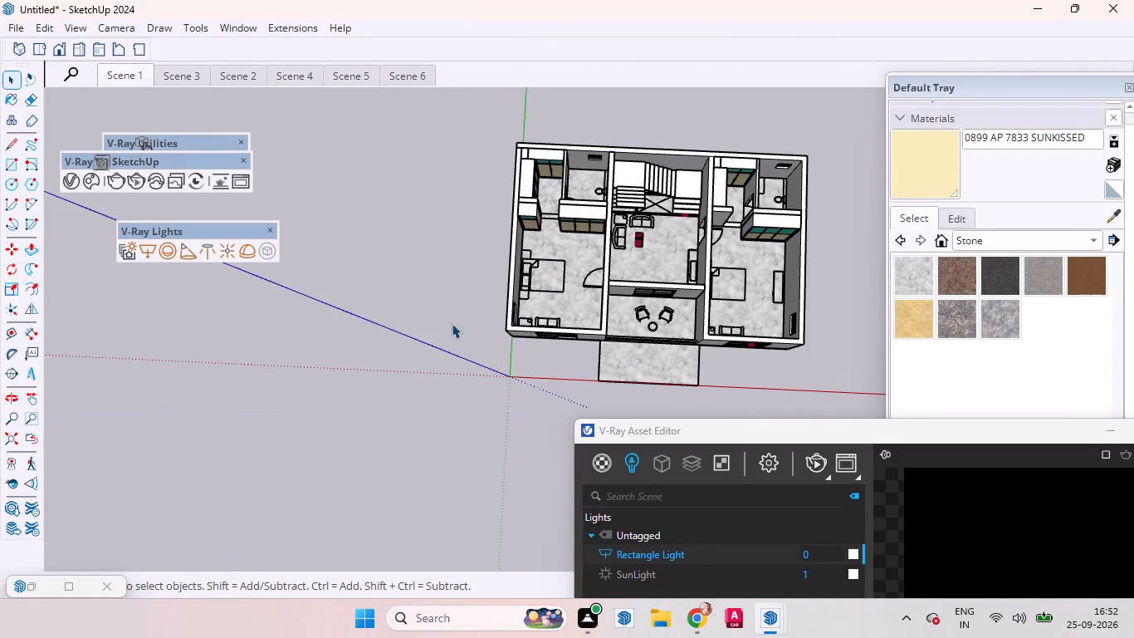
pyautogui.moveTo(453, 326); pyautogui.dragTo(756, 345, button='middle')
pyautogui.scroll(-4, 428, 223)
pyautogui.moveTo(639, 263); pyautogui.dragTo(452, 144, button='middle')
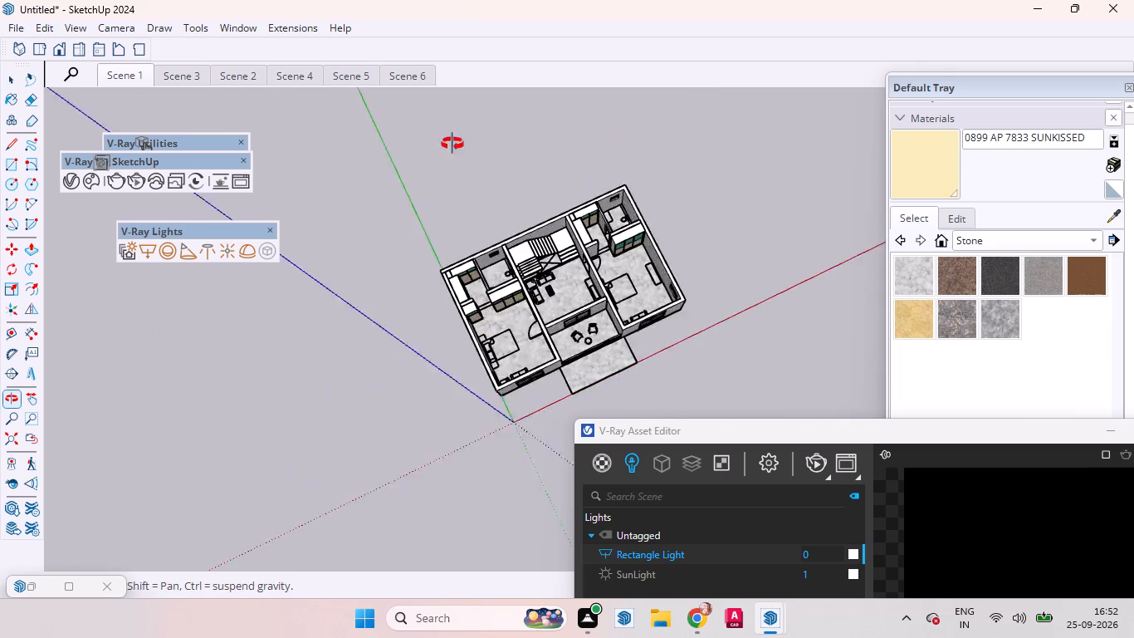
pyautogui.moveTo(452, 144); pyautogui.dragTo(452, 135, button='middle')
pyautogui.scroll(4, 518, 354)
pyautogui.moveTo(435, 370); pyautogui.dragTo(736, 356, button='middle')
pyautogui.moveTo(450, 392); pyautogui.dragTo(778, 352, button='middle')
pyautogui.scroll(1, 772, 333)
pyautogui.scroll(-8, 405, 265)
pyautogui.moveTo(407, 325); pyautogui.dragTo(733, 350, button='middle')
pyautogui.scroll(6, 475, 344)
pyautogui.moveTo(600, 384); pyautogui.dragTo(512, 296, button='middle')
pyautogui.scroll(5, 519, 362)
pyautogui.moveTo(525, 404); pyautogui.dragTo(498, 383, button='middle')
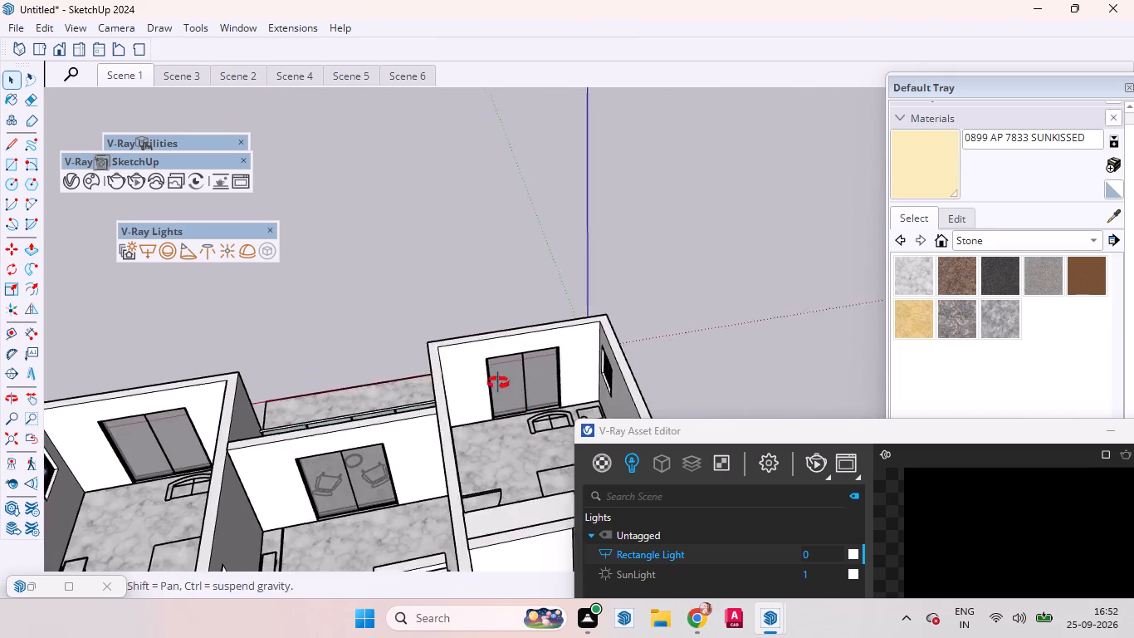
pyautogui.moveTo(498, 383); pyautogui.dragTo(489, 331, button='middle')
pyautogui.press('r')
pyautogui.scroll(3, 482, 408)
pyautogui.scroll(-1, 482, 400)
pyautogui.scroll(2, 483, 398)
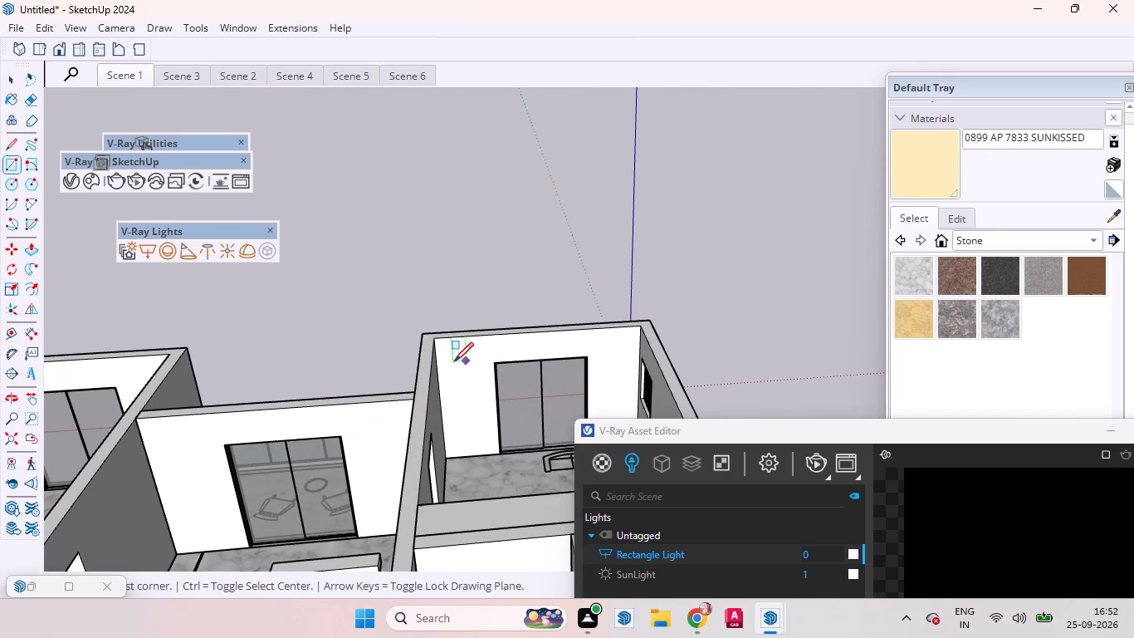
pyautogui.press('space')
pyautogui.click(153, 248)
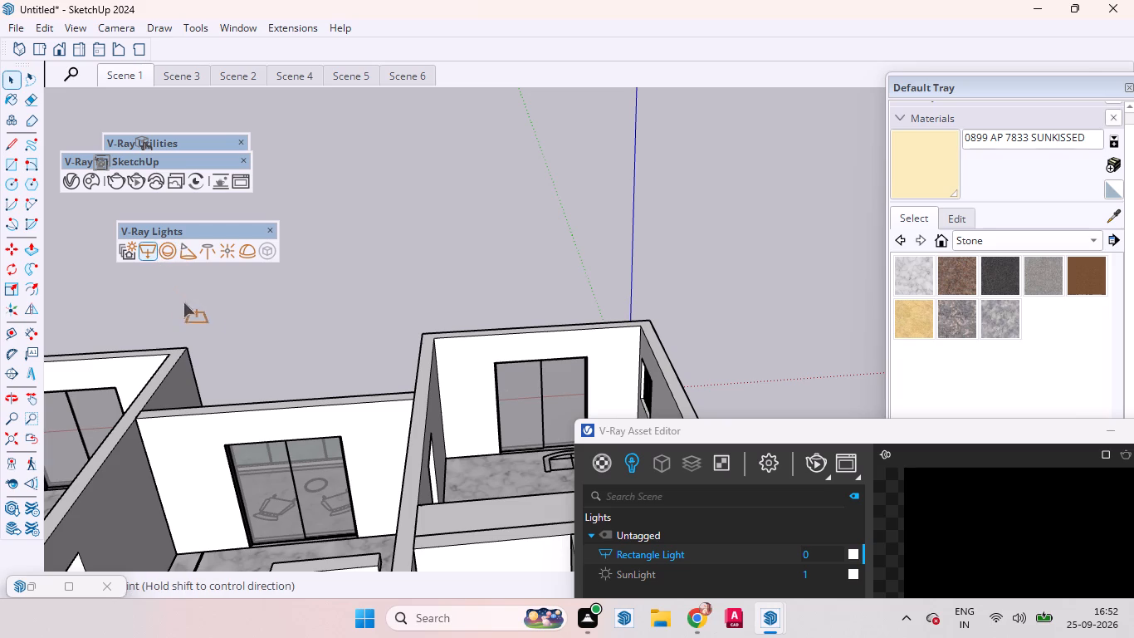
pyautogui.click(437, 346)
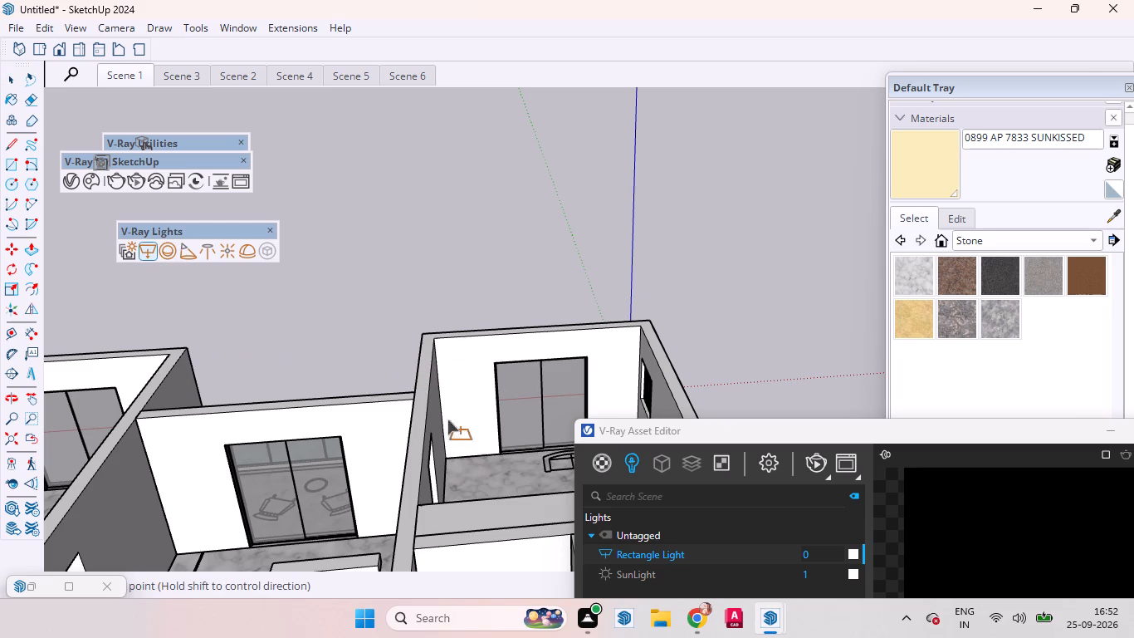
pyautogui.scroll(-1, 425, 351)
pyautogui.scroll(1, 425, 349)
pyautogui.scroll(-4, 424, 347)
pyautogui.scroll(6, 569, 419)
pyautogui.scroll(-1, 545, 394)
pyautogui.scroll(1, 514, 362)
pyautogui.scroll(-5, 470, 319)
pyautogui.scroll(2, 466, 315)
pyautogui.scroll(-6, 465, 314)
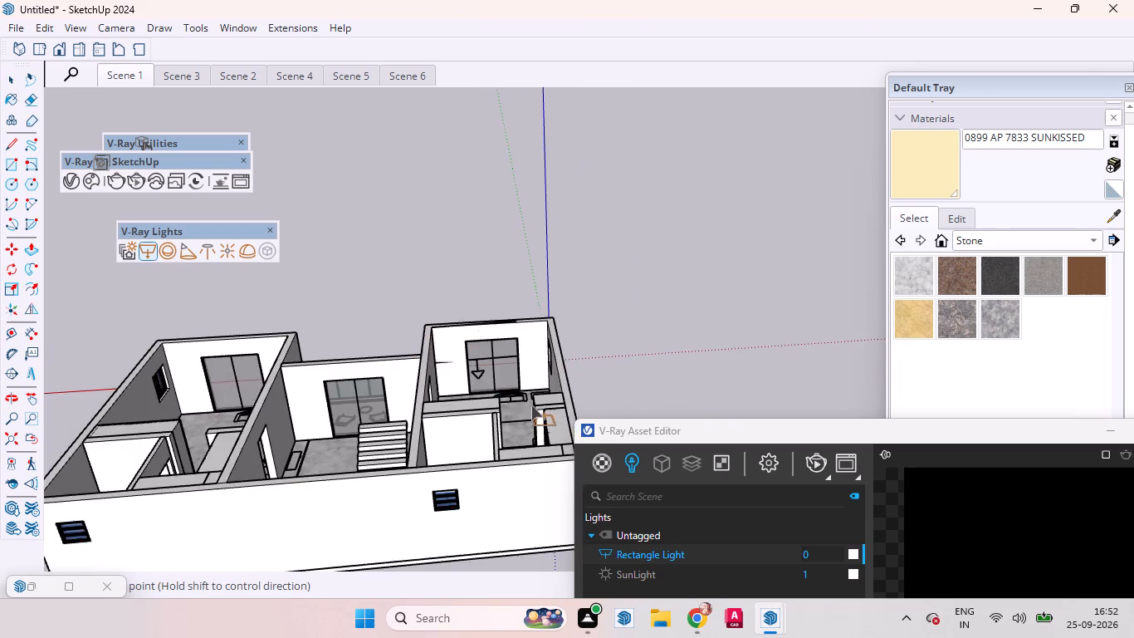
pyautogui.scroll(10, 535, 408)
pyautogui.scroll(-2, 545, 373)
pyautogui.scroll(17, 545, 373)
pyautogui.scroll(-3, 568, 383)
pyautogui.scroll(1, 570, 380)
pyautogui.scroll(-1, 573, 378)
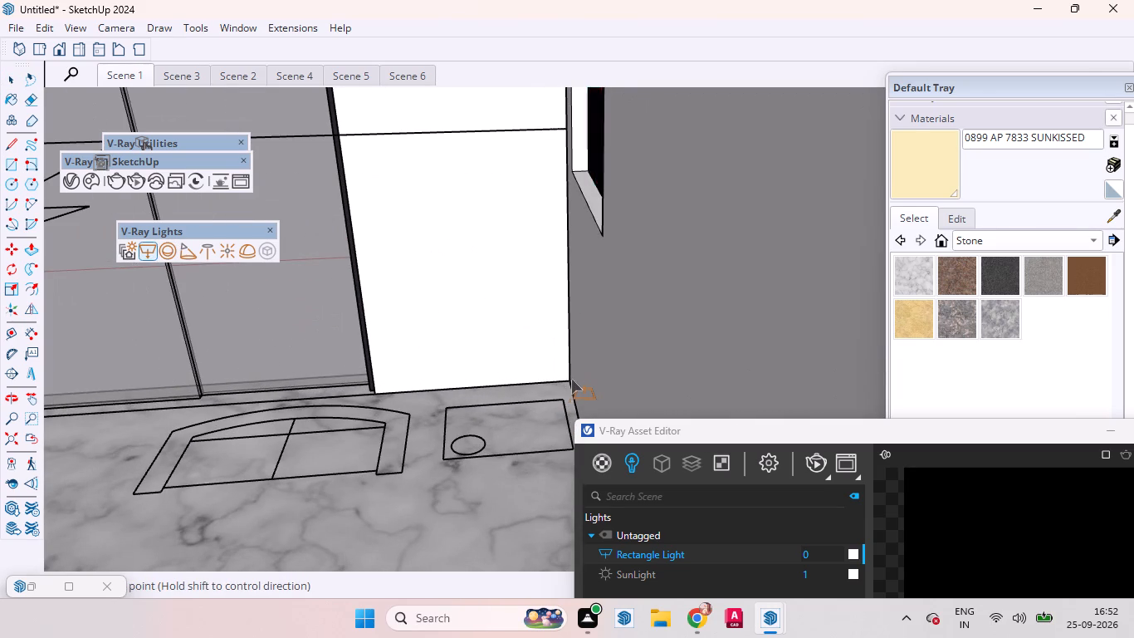
pyautogui.click(568, 380)
pyautogui.scroll(-1, 516, 351)
pyautogui.scroll(2, 523, 353)
pyautogui.scroll(-10, 527, 356)
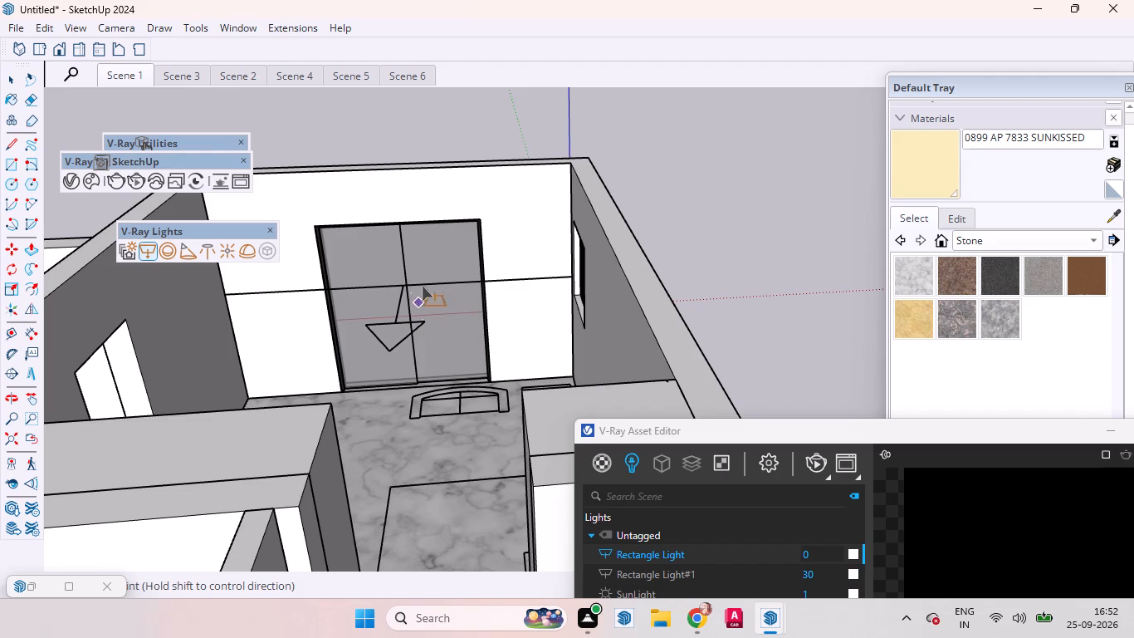
pyautogui.press('space')
# Move the new rectangle light off the front wall into the bedroom, between the sofa and the bed, snapping onto the side wall's face.
pyautogui.moveTo(516, 294); pyautogui.dragTo(32, 437, button='middle')
pyautogui.scroll(-6, 177, 400)
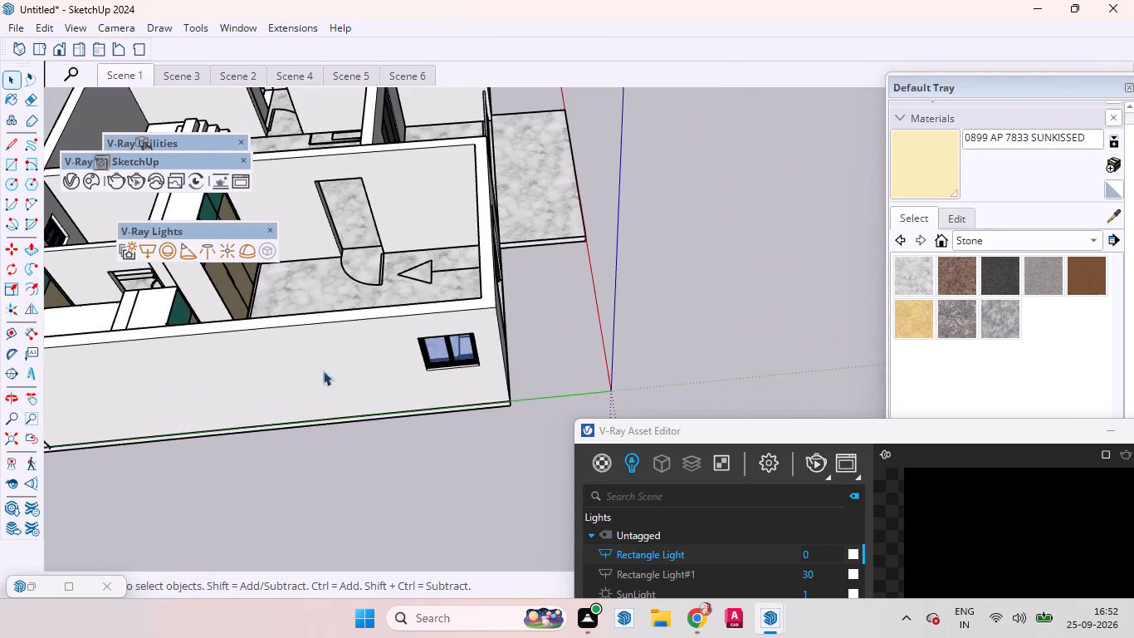
pyautogui.moveTo(429, 370); pyautogui.dragTo(18, 380, button='middle')
pyautogui.scroll(2, 680, 345)
pyautogui.scroll(-5, 678, 346)
pyautogui.moveTo(657, 267); pyautogui.dragTo(546, 421, button='middle')
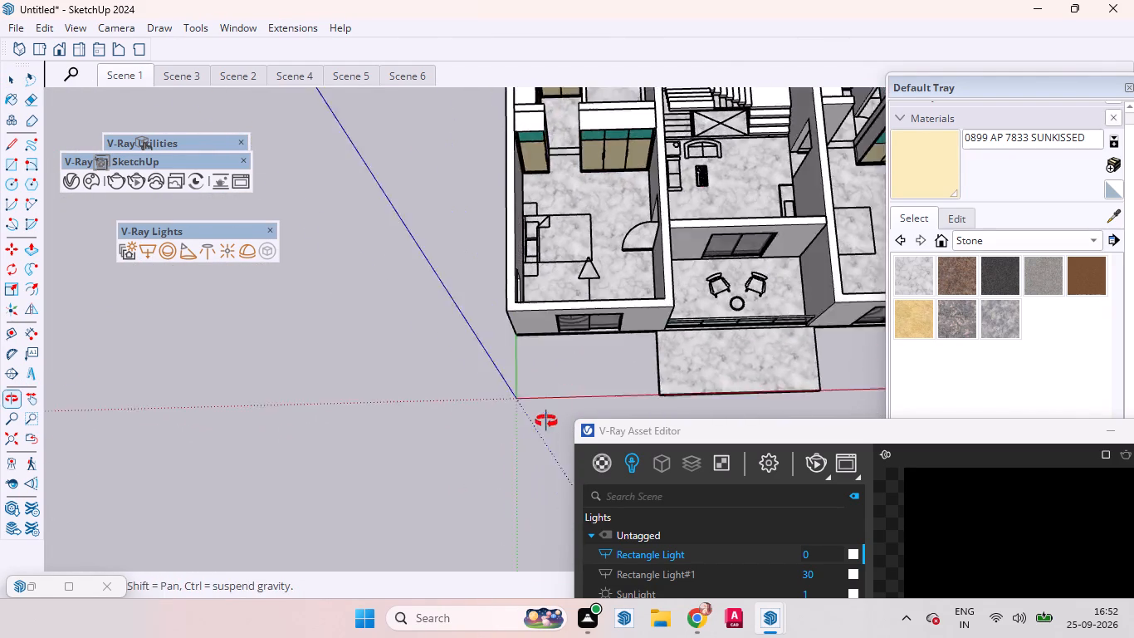
pyautogui.moveTo(546, 421); pyautogui.dragTo(545, 420, button='middle')
pyautogui.scroll(5, 598, 346)
pyautogui.scroll(-2, 599, 340)
pyautogui.scroll(2, 583, 320)
pyautogui.scroll(-2, 583, 317)
pyautogui.scroll(2, 583, 316)
pyautogui.click(587, 268)
pyautogui.moveTo(590, 263); pyautogui.dragTo(590, 307, button='middle')
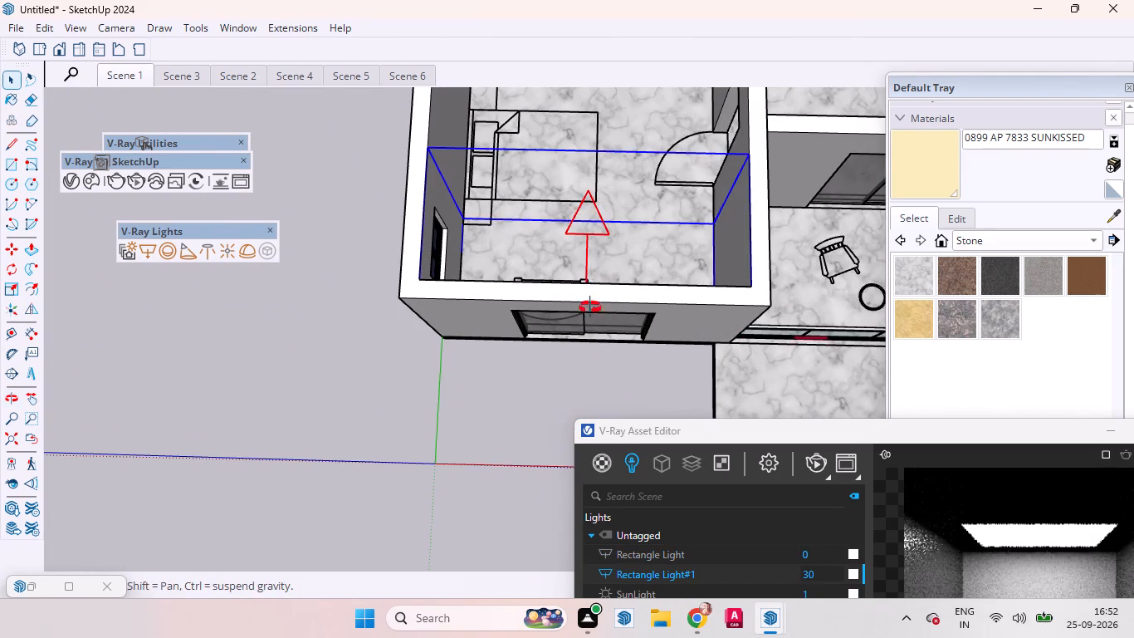
pyautogui.moveTo(590, 307); pyautogui.dragTo(585, 375, button='middle')
pyautogui.scroll(4, 372, 332)
pyautogui.press('m')
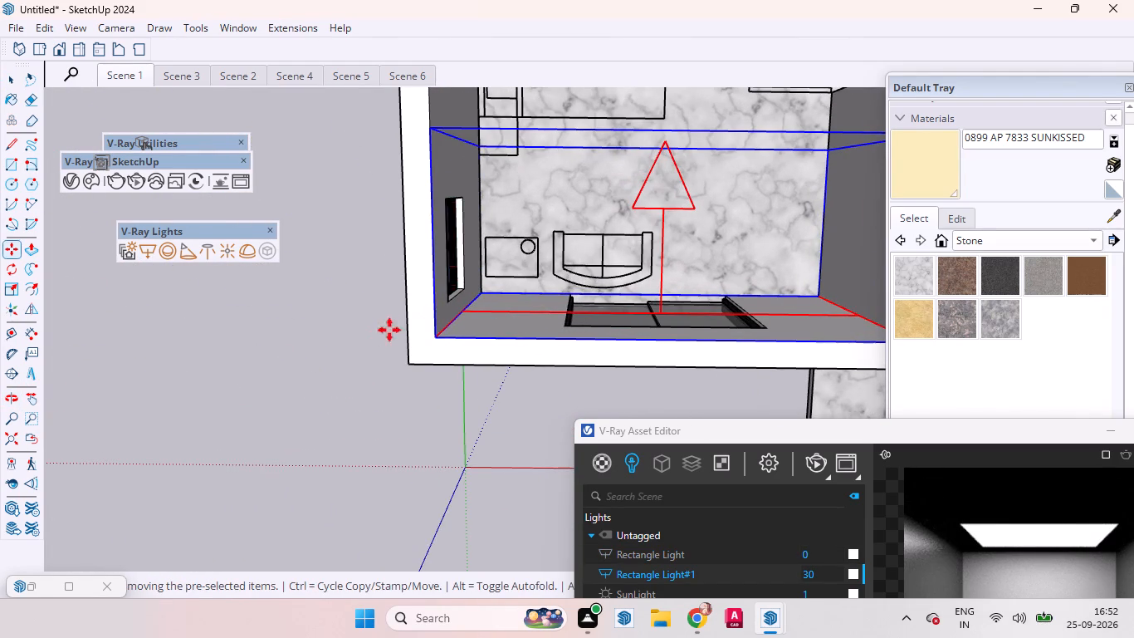
pyautogui.click(433, 333)
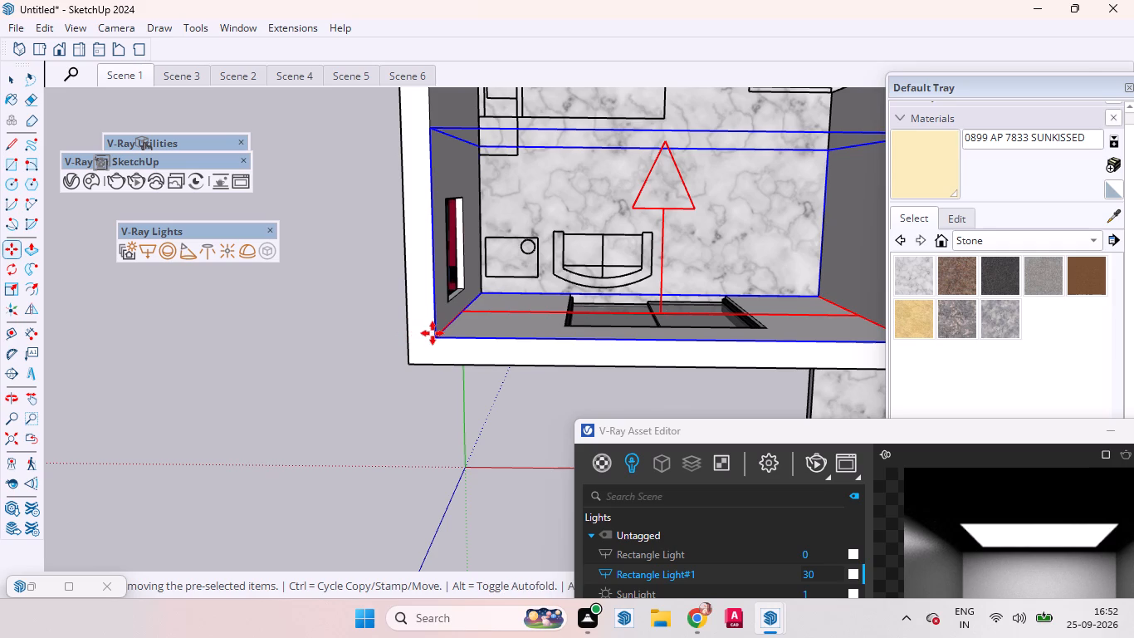
pyautogui.scroll(-8, 442, 292)
pyautogui.scroll(1, 444, 301)
pyautogui.scroll(-8, 444, 301)
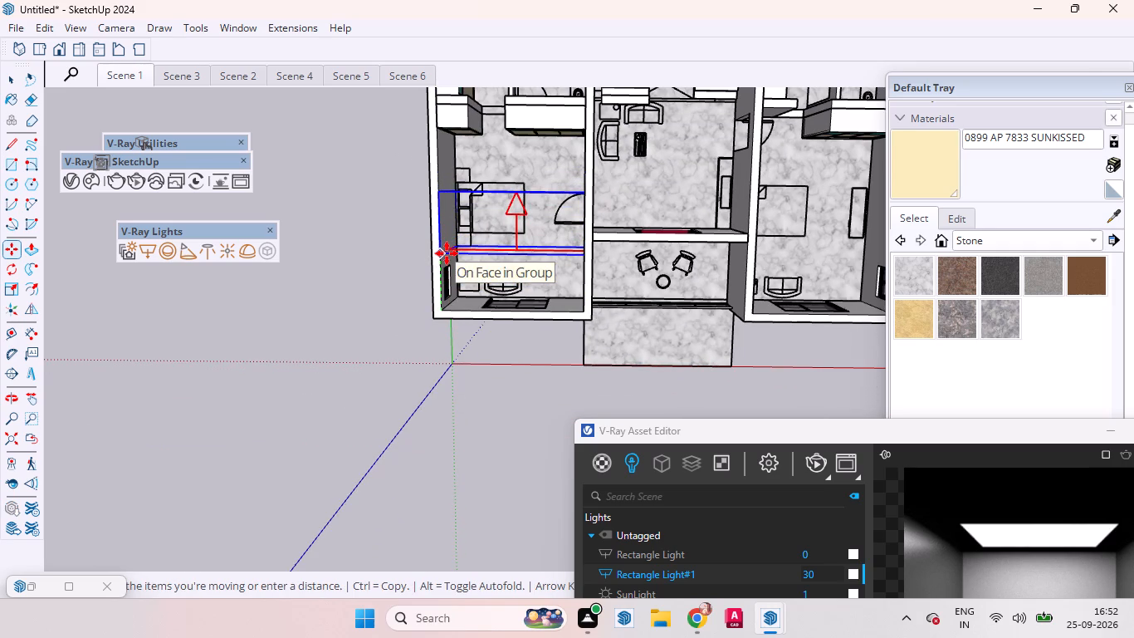
pyautogui.click(447, 253)
pyautogui.press('space')
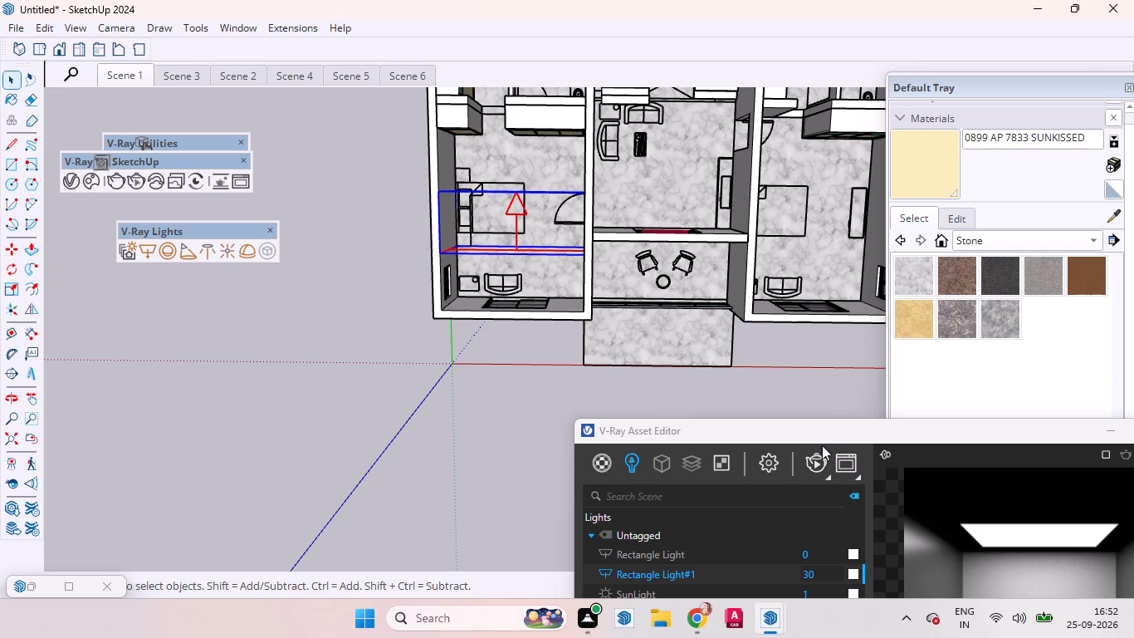
# Turn off Rectangle Light#1 in the lights list.
pyautogui.moveTo(813, 433); pyautogui.dragTo(788, 327)
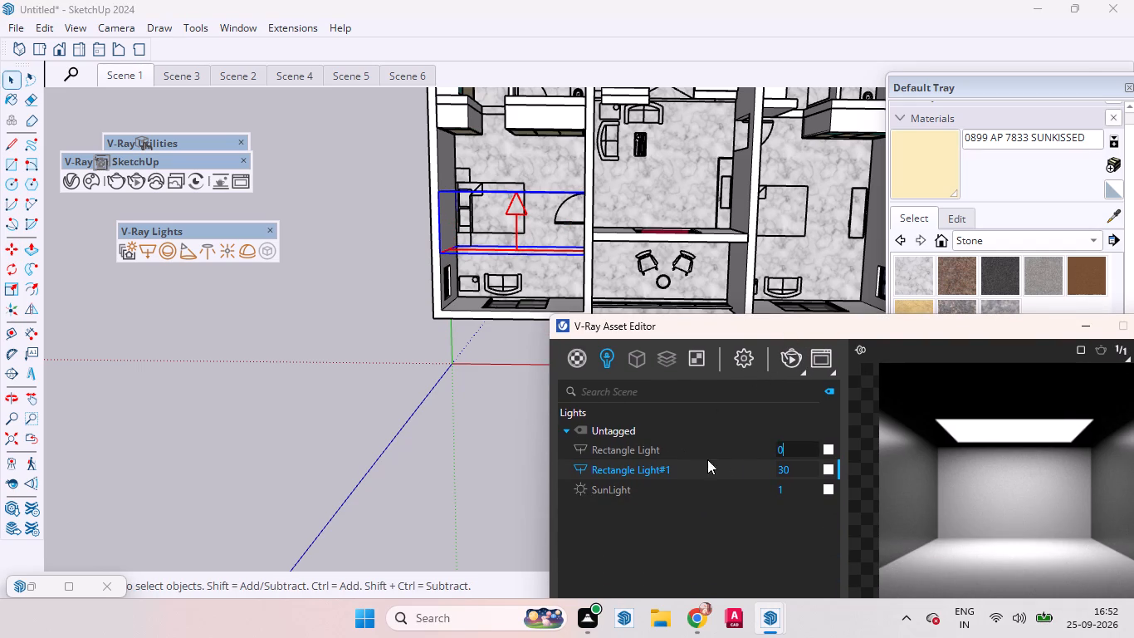
pyautogui.click(578, 467)
# Set the intensity of the original Rectangle Light entry to 100.
pyautogui.click(794, 454)
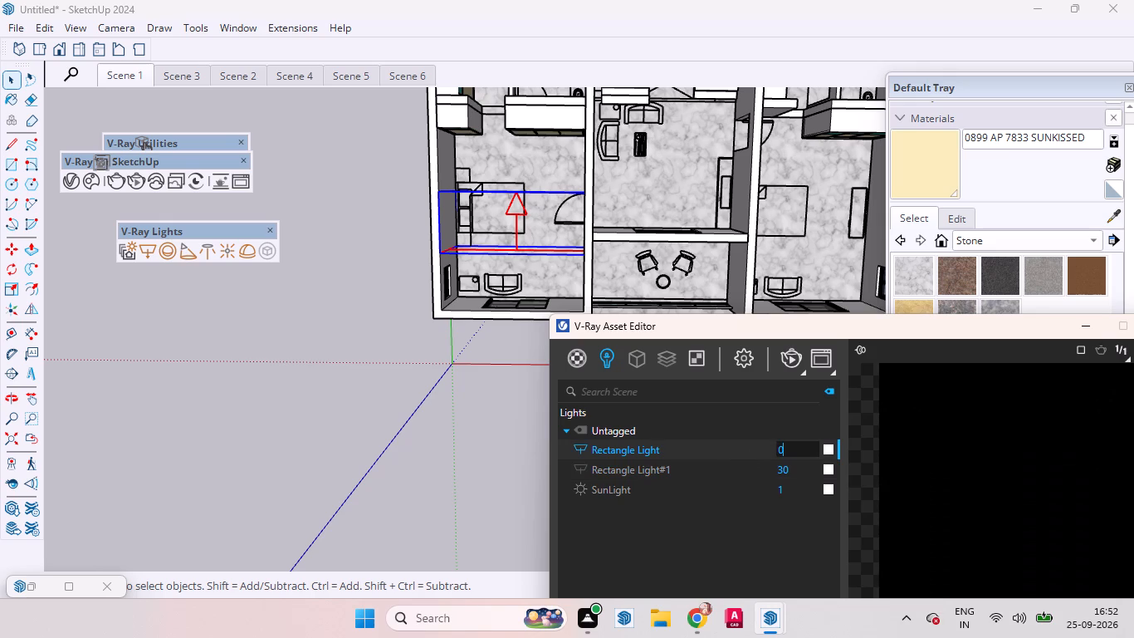
pyautogui.press('1')
pyautogui.write('00')
pyautogui.press('BackSpace')
pyautogui.press('BackSpace')
pyautogui.press('BackSpace')
pyautogui.press('BackSpace')
pyautogui.write('100')
# Unhide the hidden ceiling over the house model.
pyautogui.click(32, 26)
pyautogui.click(37, 22)
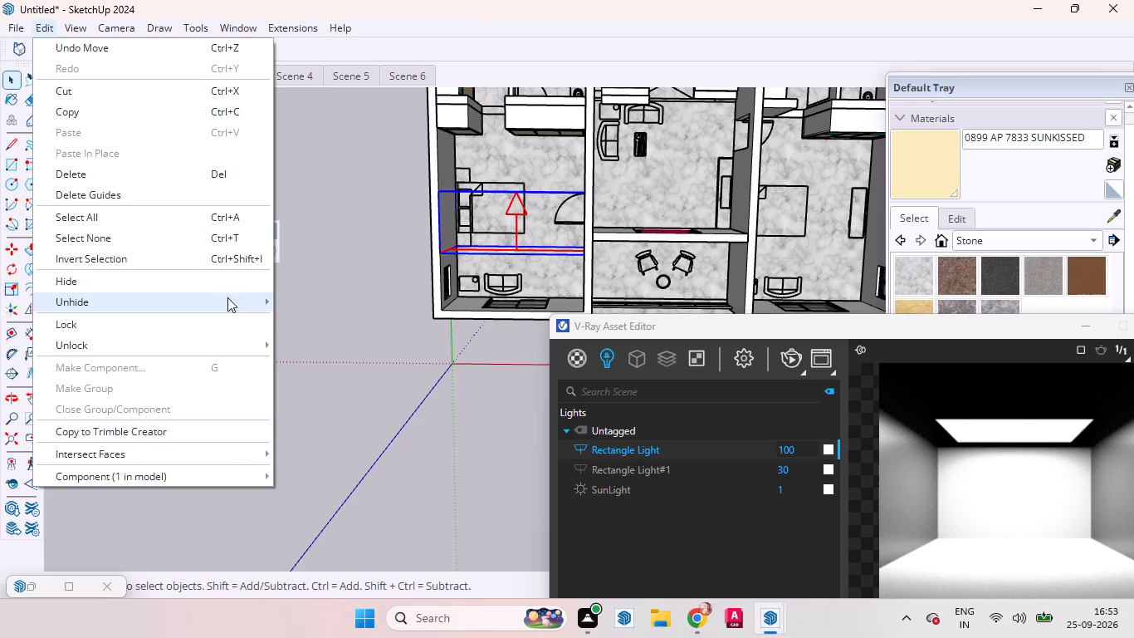
pyautogui.click(359, 321)
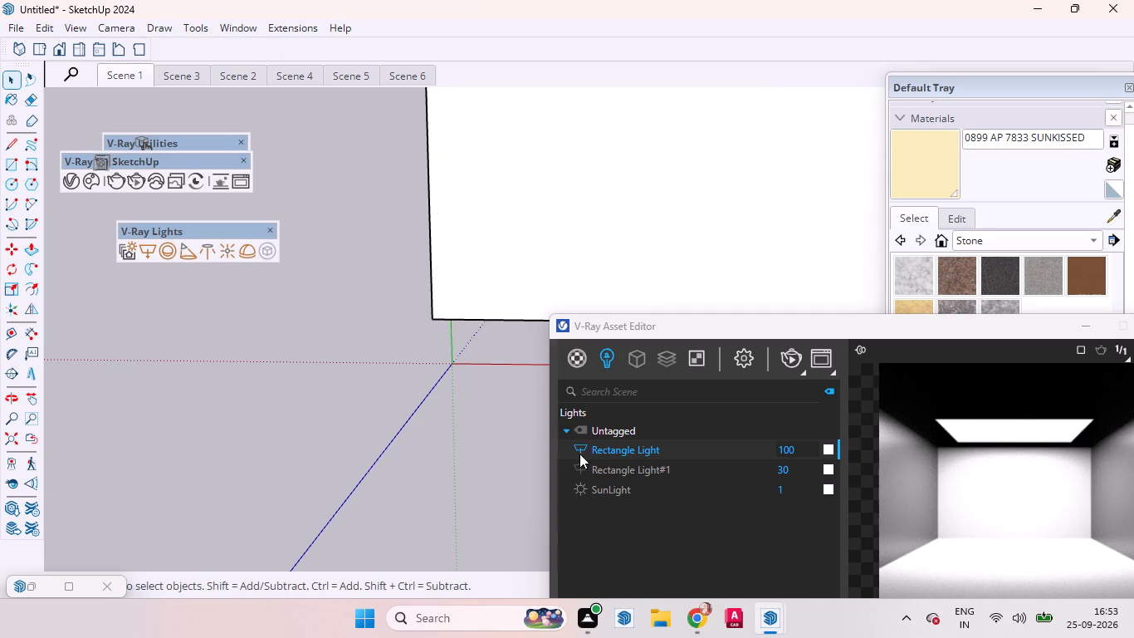
# Start an interactive V-Ray render of Scene 1 and bring the frame buffer into full view.
pyautogui.click(97, 76)
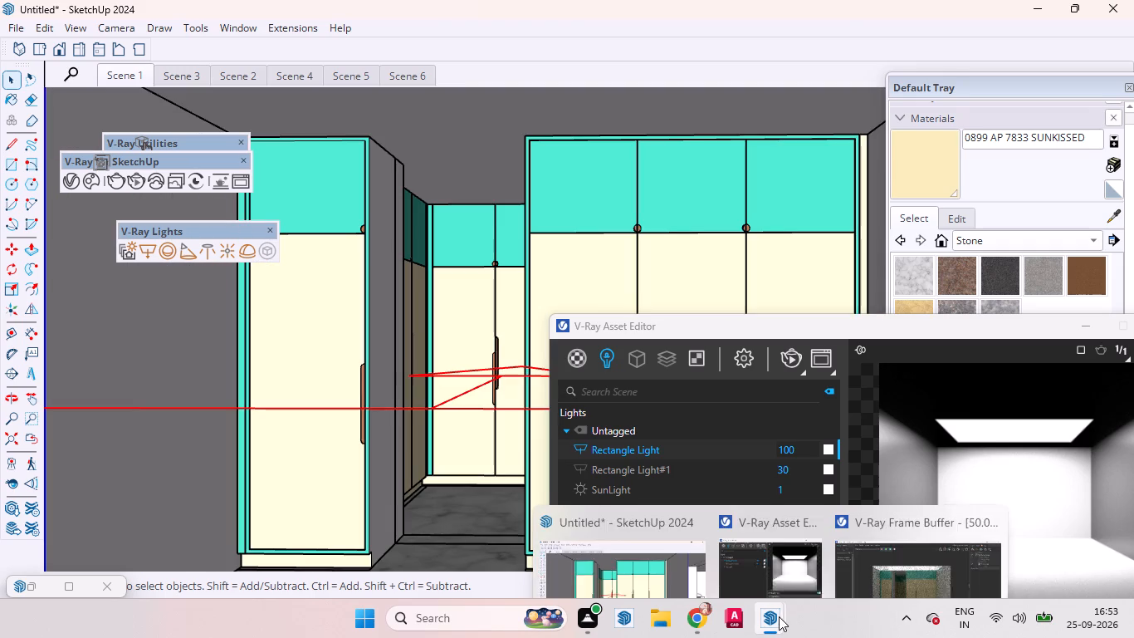
pyautogui.click(789, 351)
pyautogui.moveTo(829, 326); pyautogui.dragTo(532, 17)
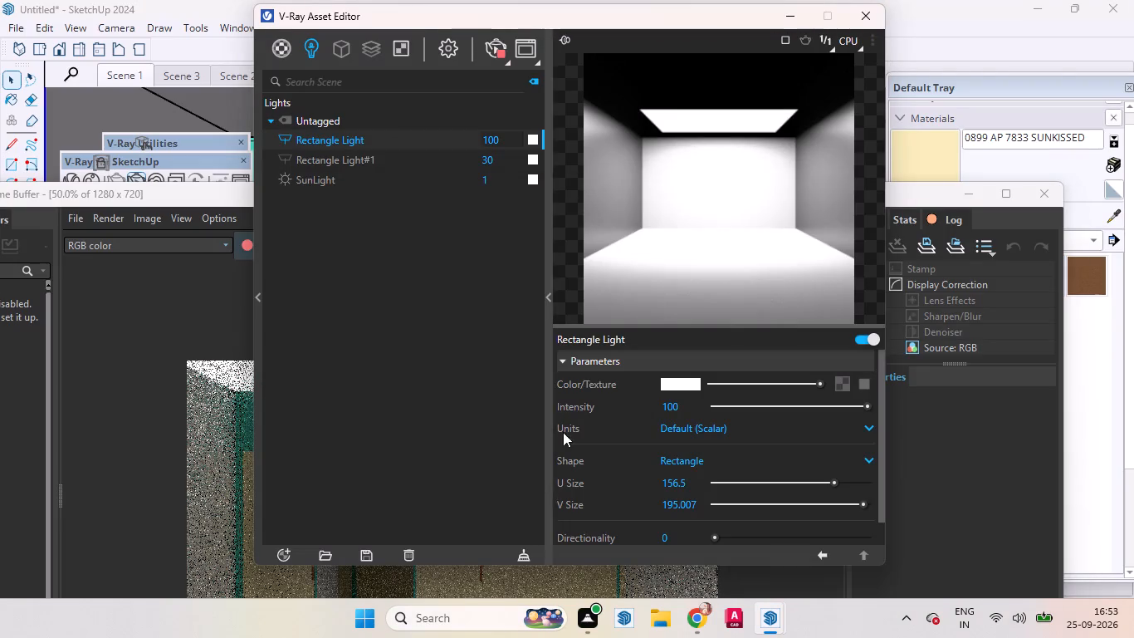
pyautogui.click(795, 11)
pyautogui.moveTo(625, 199); pyautogui.dragTo(667, 59)
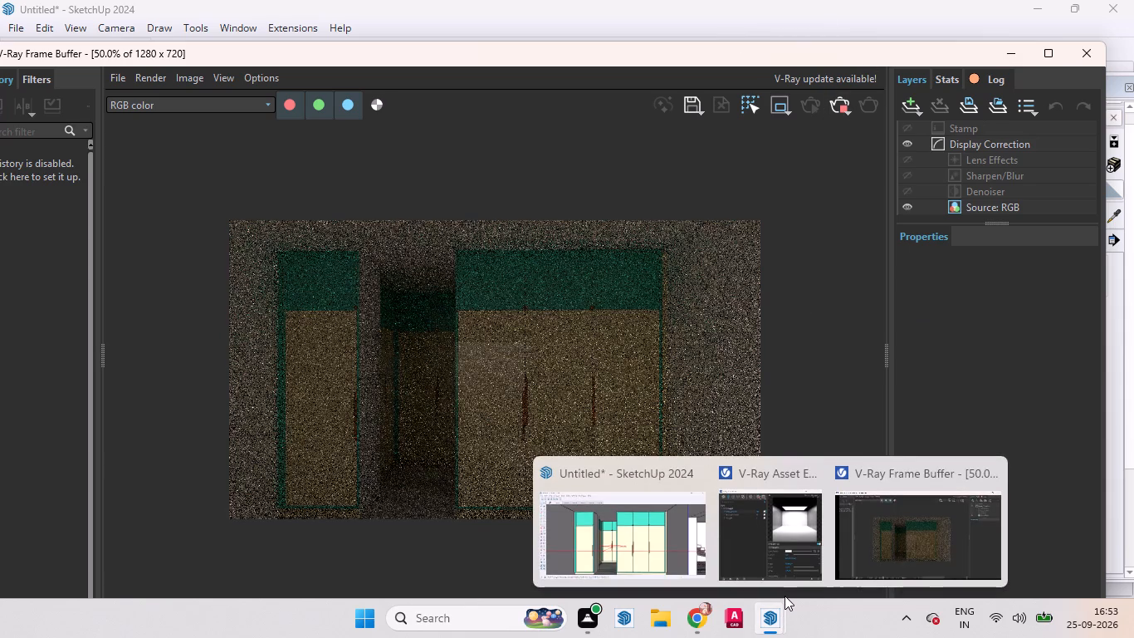
# Make the original Rectangle Light invisible in its light options.
pyautogui.click(778, 561)
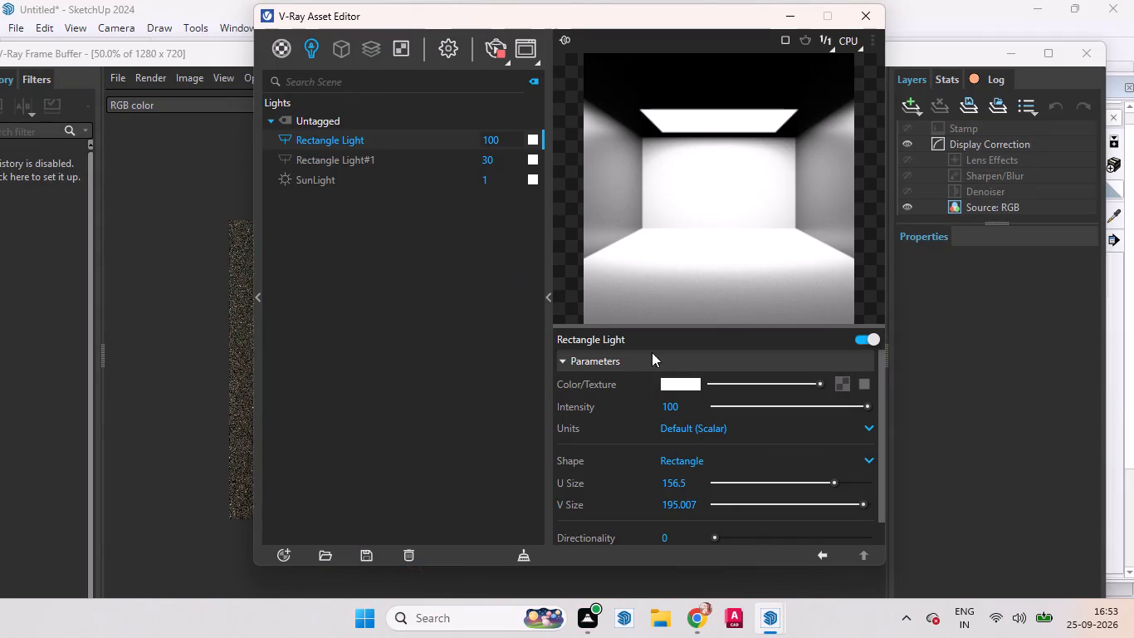
pyautogui.scroll(-1, 666, 454)
pyautogui.scroll(1, 683, 452)
pyautogui.scroll(-10, 689, 449)
pyautogui.click(598, 538)
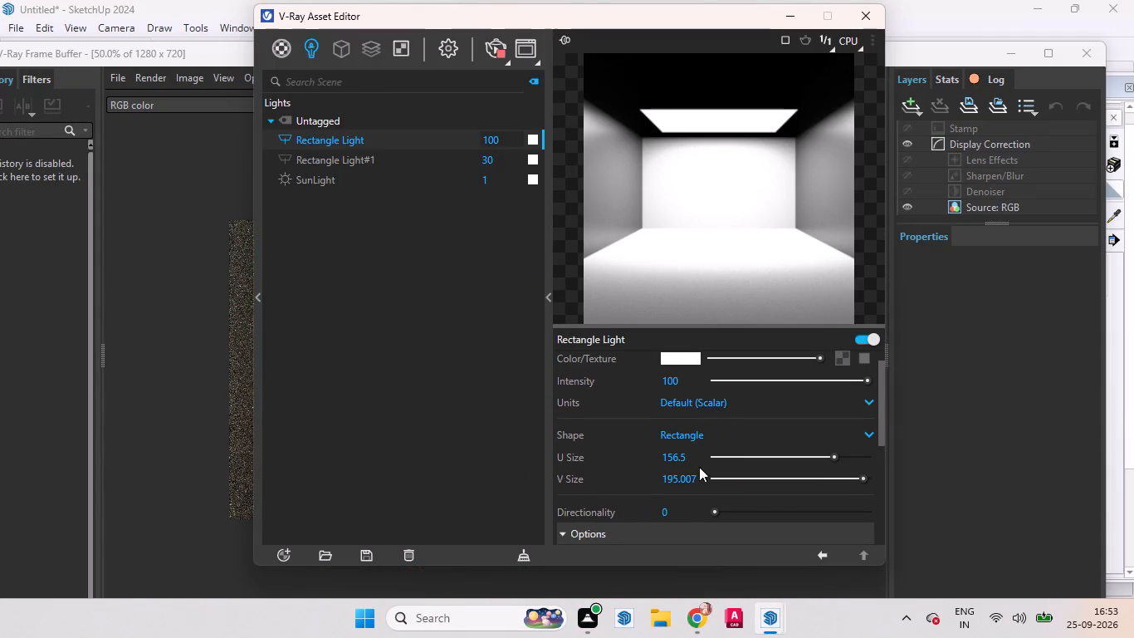
pyautogui.scroll(-4, 699, 467)
pyautogui.scroll(1, 656, 455)
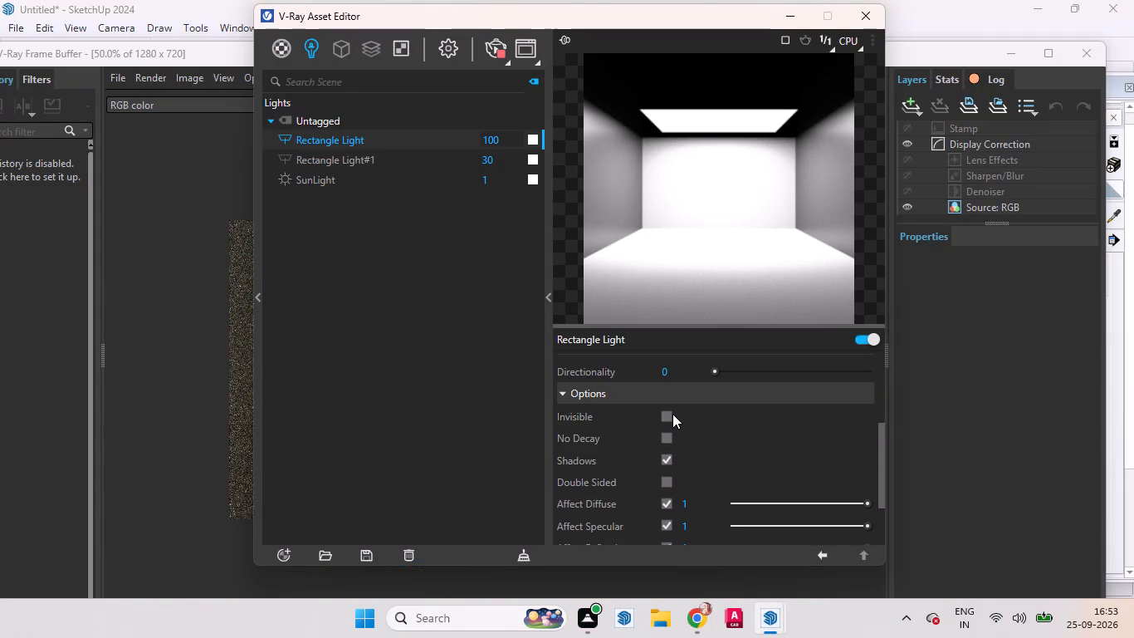
pyautogui.click(668, 414)
pyautogui.click(798, 17)
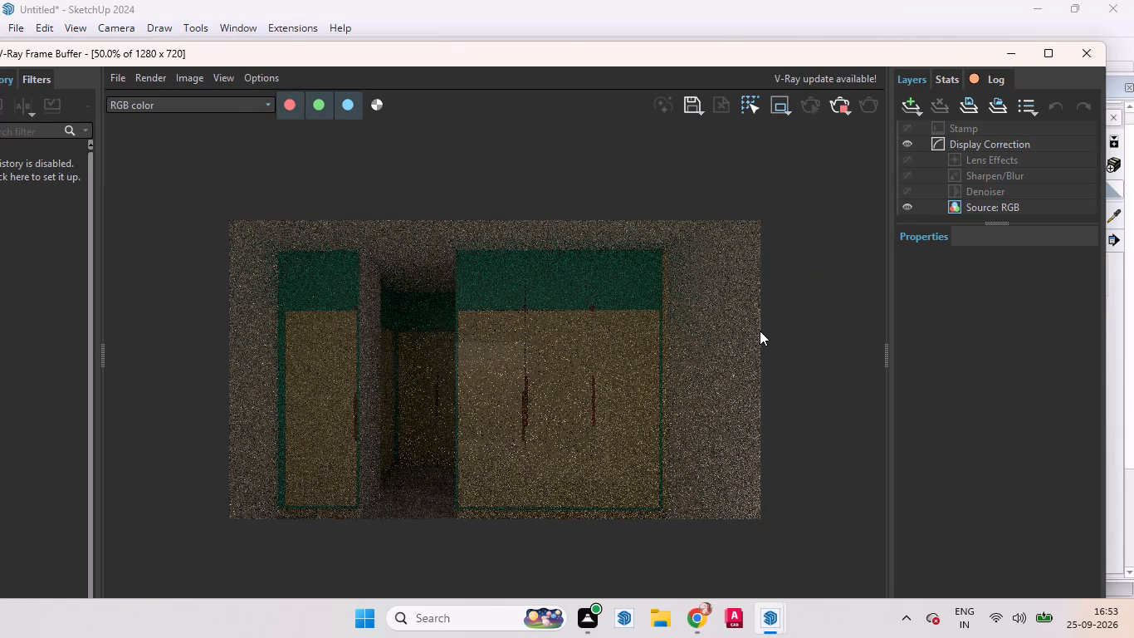
# Stop the interactive render and move the frame buffer away from the wardrobe view.
pyautogui.click(838, 109)
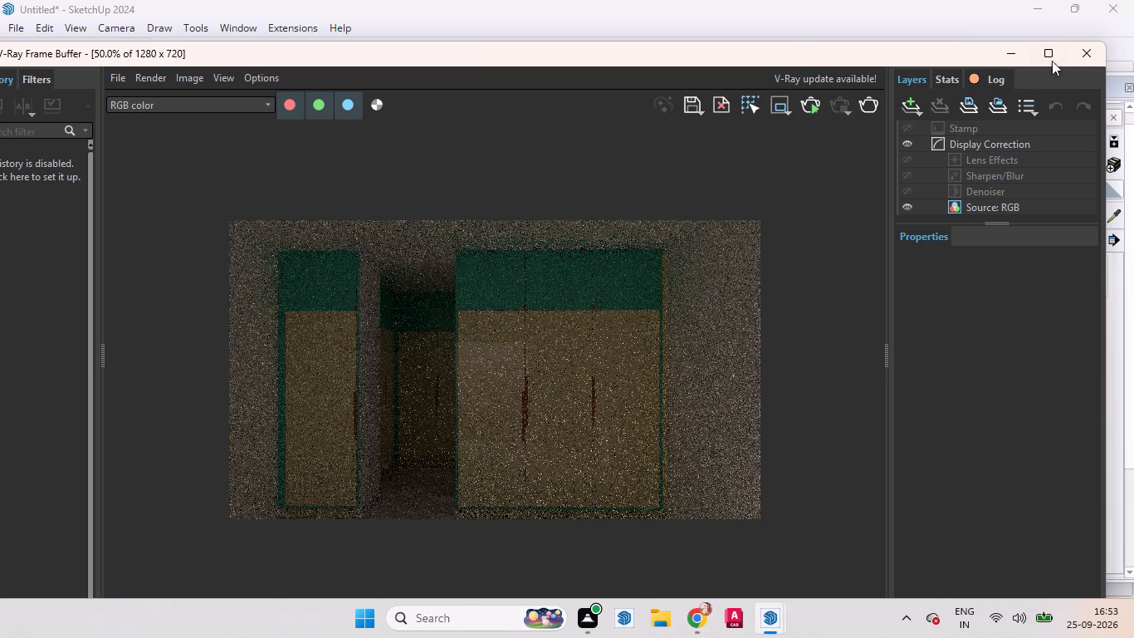
pyautogui.moveTo(1002, 52); pyautogui.dragTo(1034, 157)
pyautogui.moveTo(890, 52); pyautogui.dragTo(970, 149)
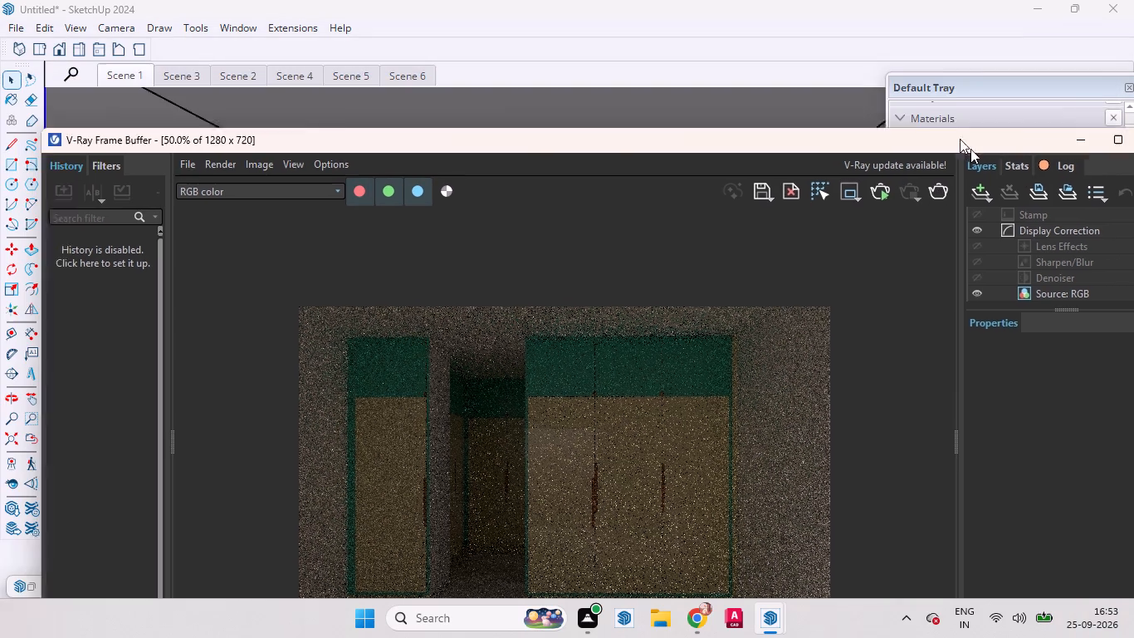
pyautogui.moveTo(970, 149); pyautogui.dragTo(940, 426)
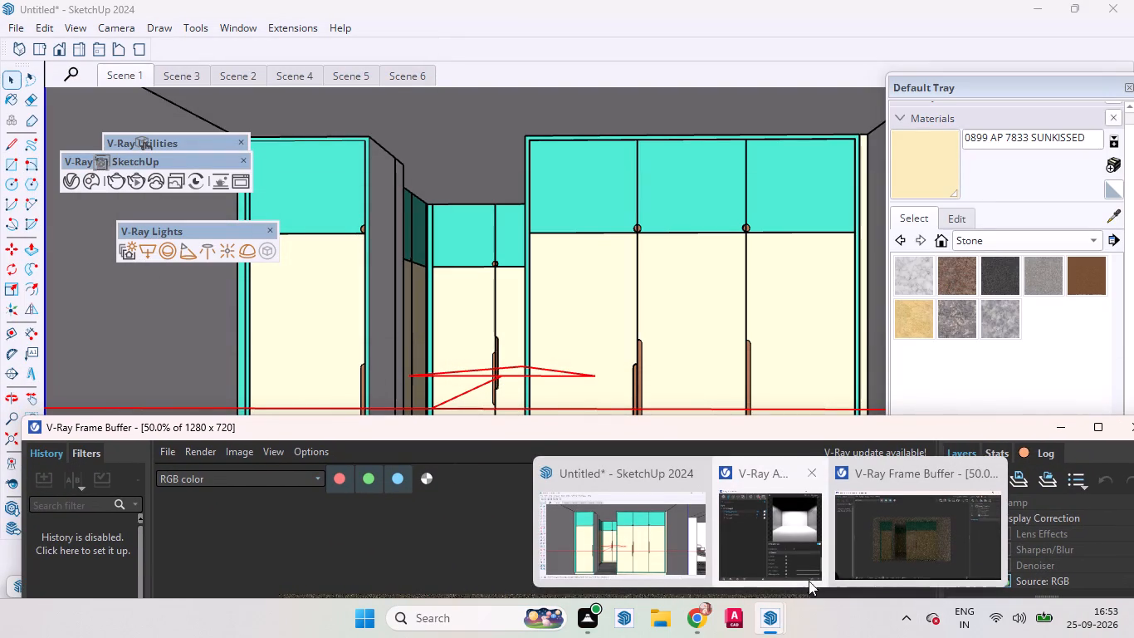
# Turn off the original Rectangle Light and turn on Rectangle Light#1 in the lights list.
pyautogui.click(796, 557)
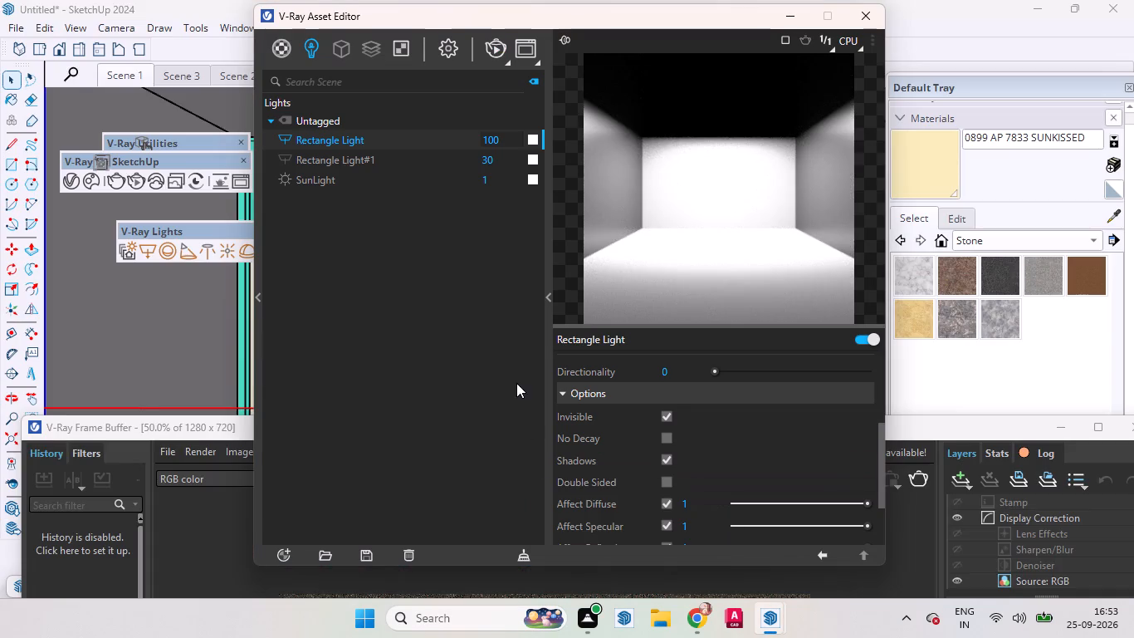
pyautogui.moveTo(530, 26); pyautogui.dragTo(640, 287)
pyautogui.click(512, 425)
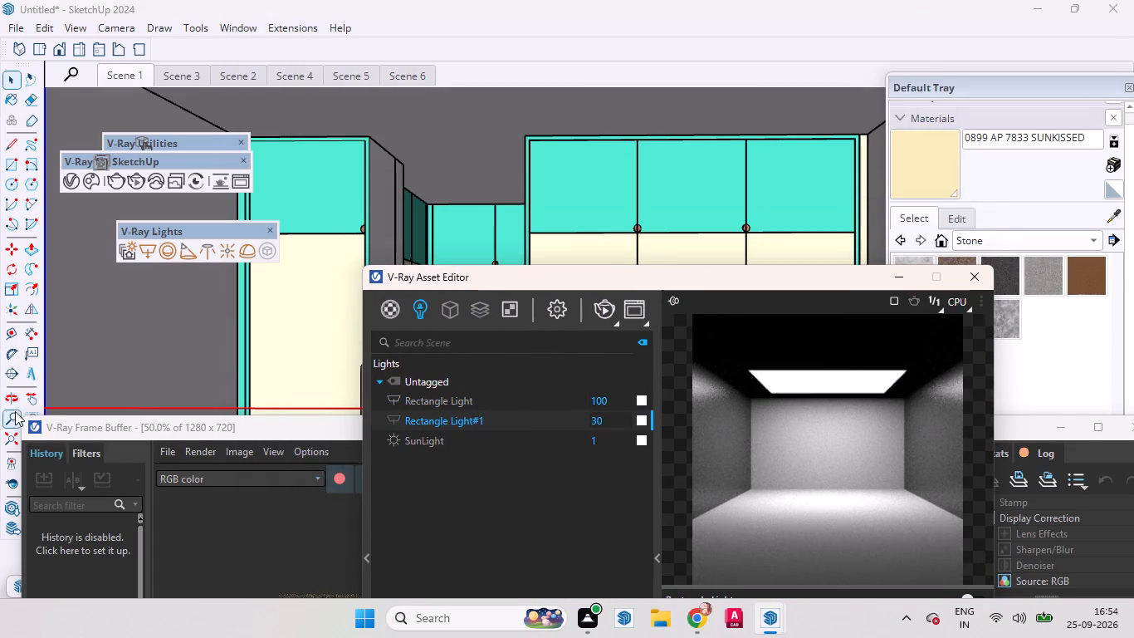
pyautogui.click(87, 410)
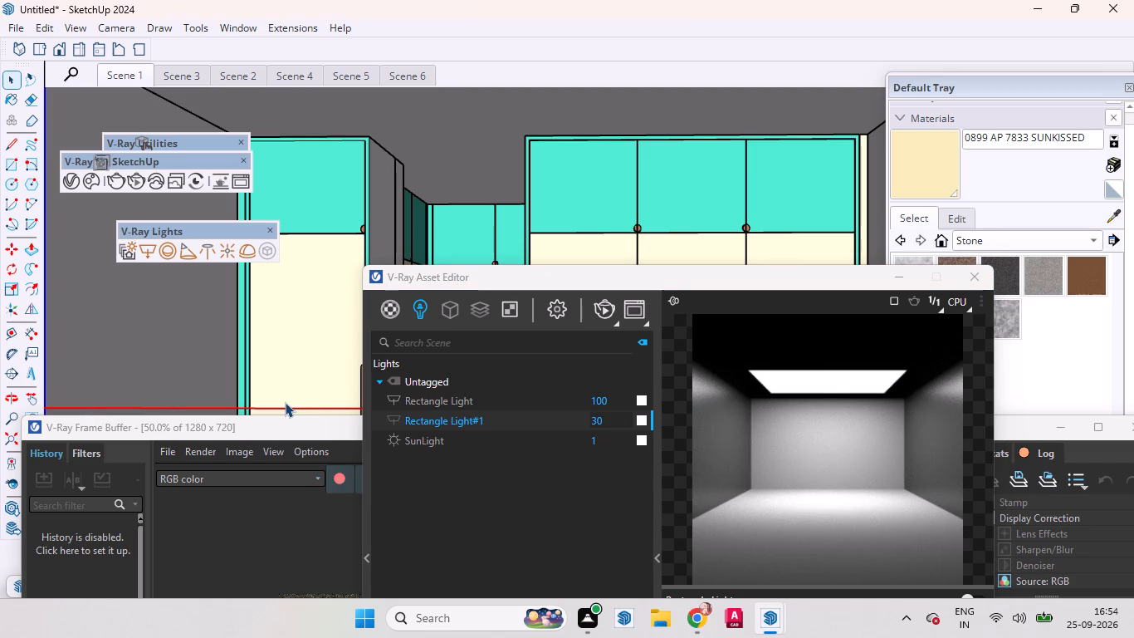
pyautogui.click(281, 409)
pyautogui.click(408, 398)
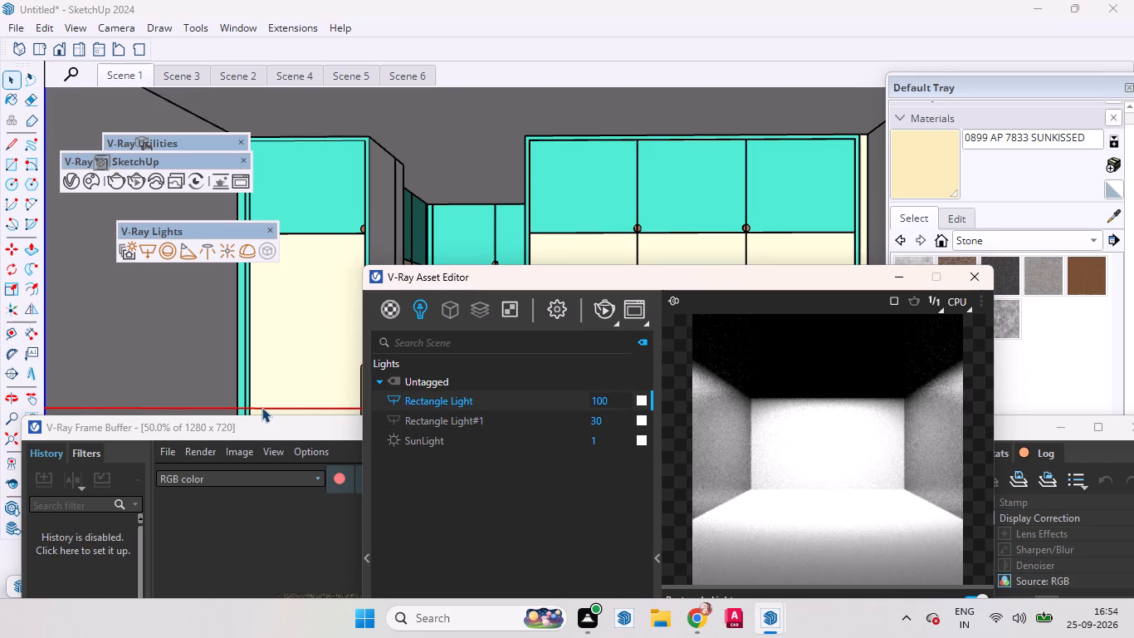
pyautogui.click(262, 407)
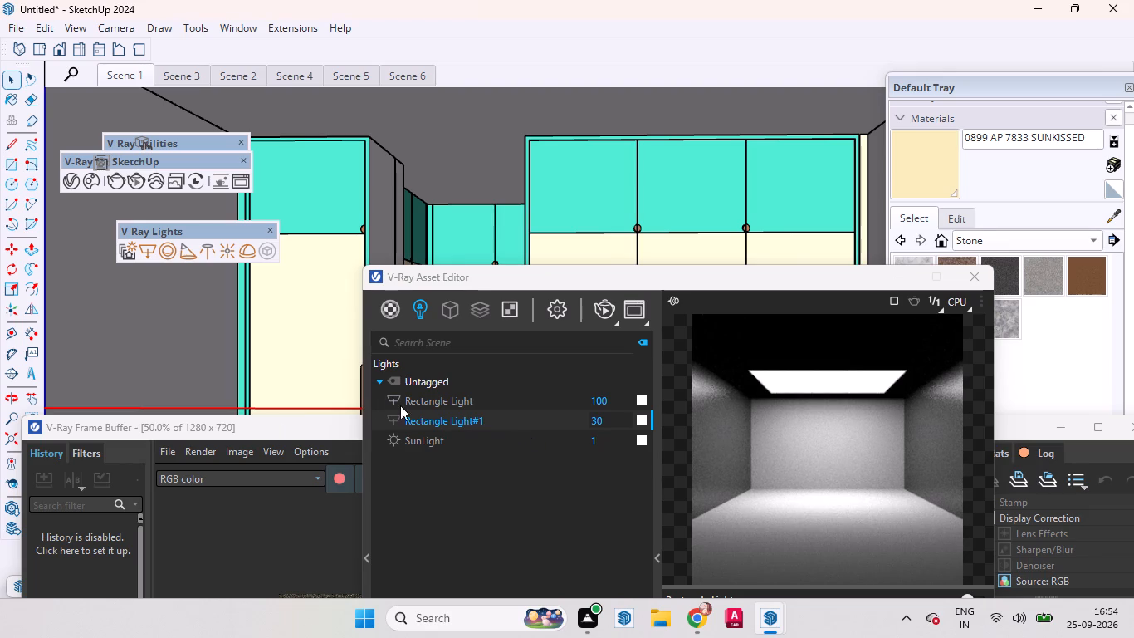
pyautogui.click(393, 397)
pyautogui.click(391, 418)
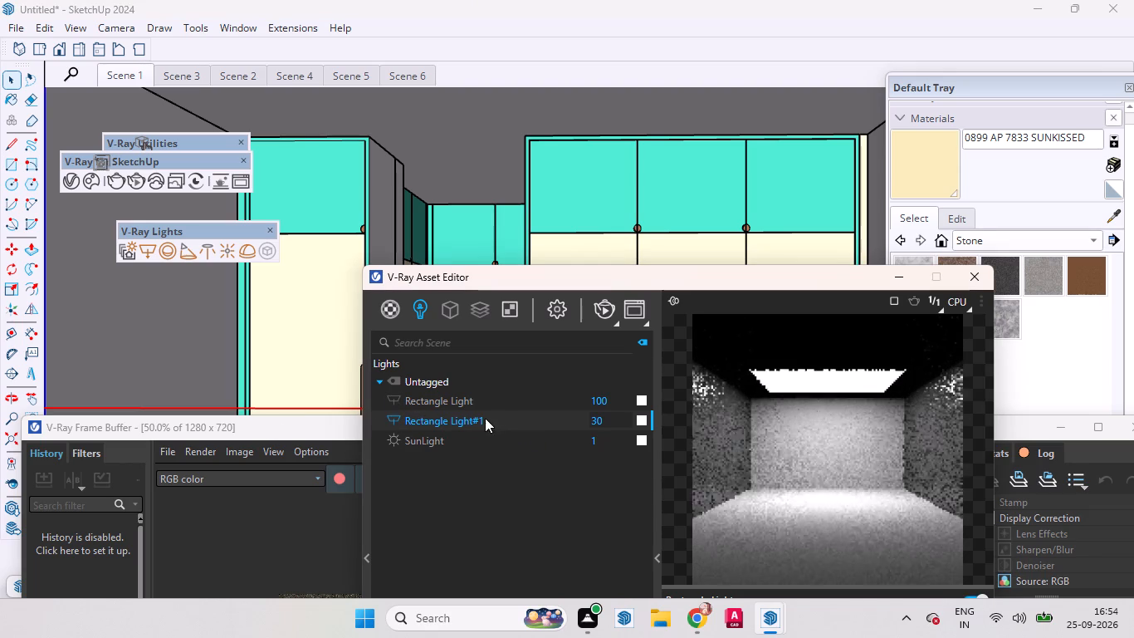
# Set the intensity of Rectangle Light#1 to 100.
pyautogui.click(618, 415)
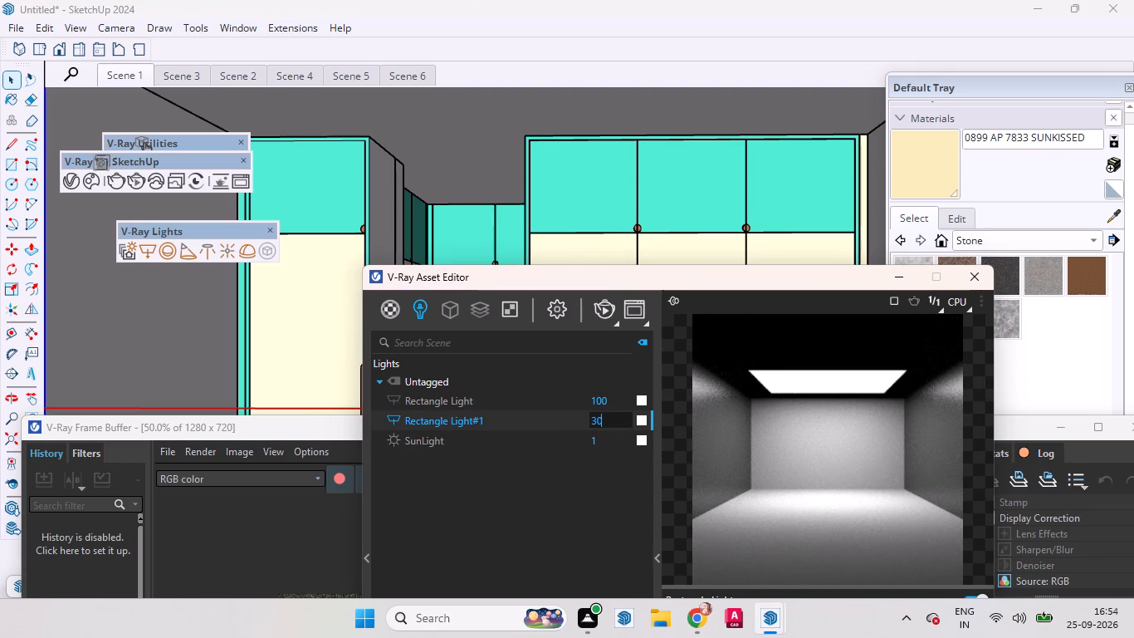
pyautogui.press('BackSpace')
pyautogui.press('BackSpace')
pyautogui.press('BackSpace')
pyautogui.write('100')
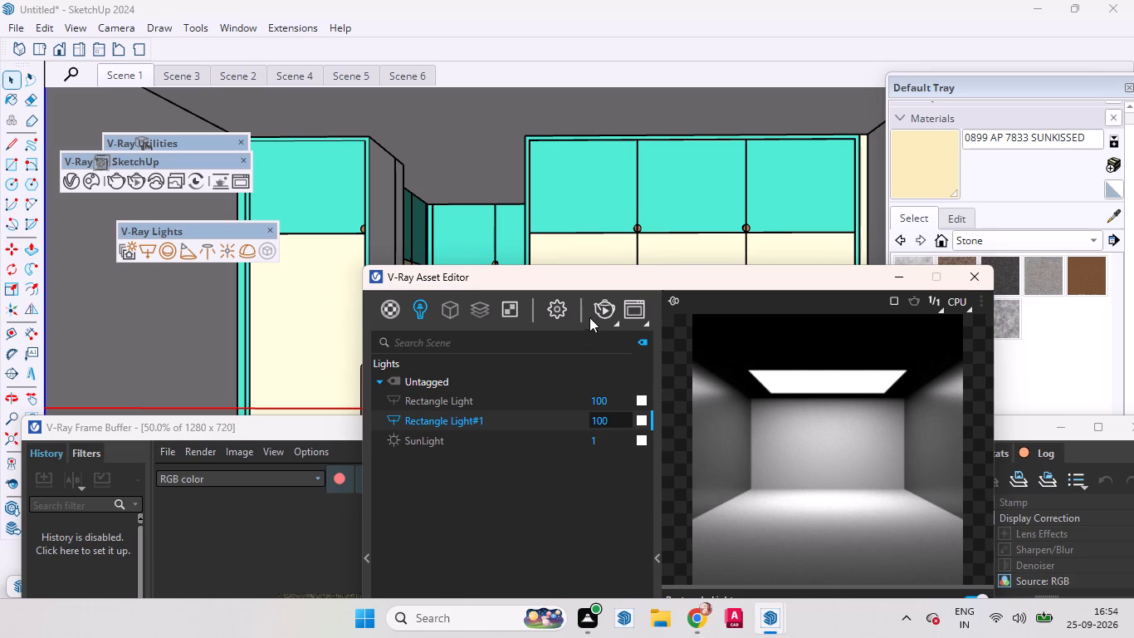
# Start the interactive render of Scene 1 again with Rectangle Light#1 as the active light.
pyautogui.click(607, 312)
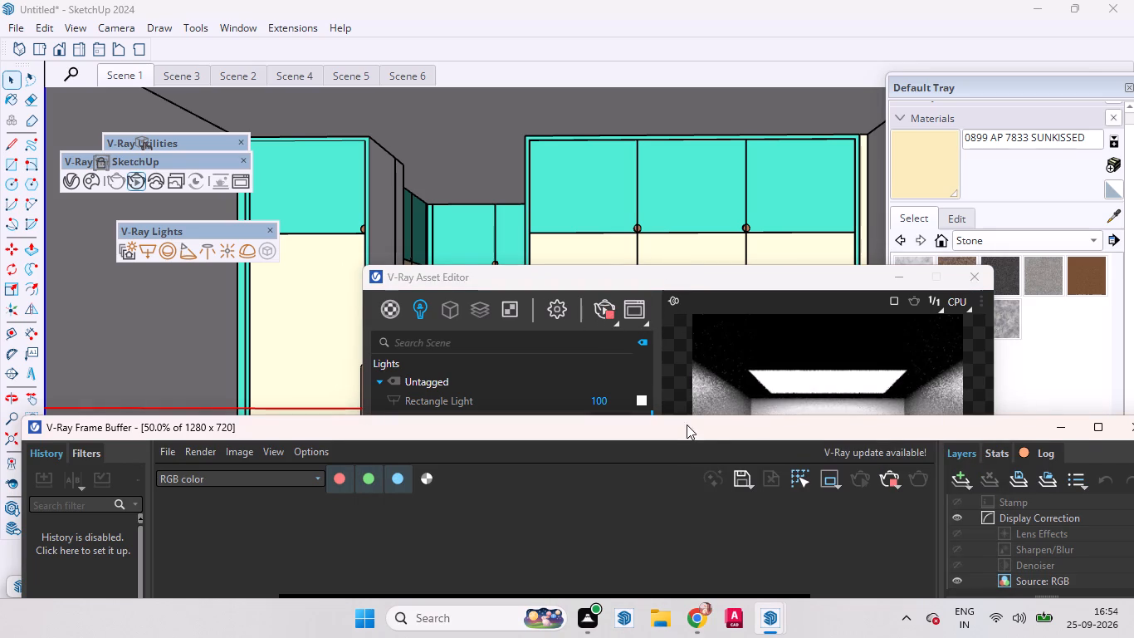
pyautogui.moveTo(687, 425); pyautogui.dragTo(709, 417)
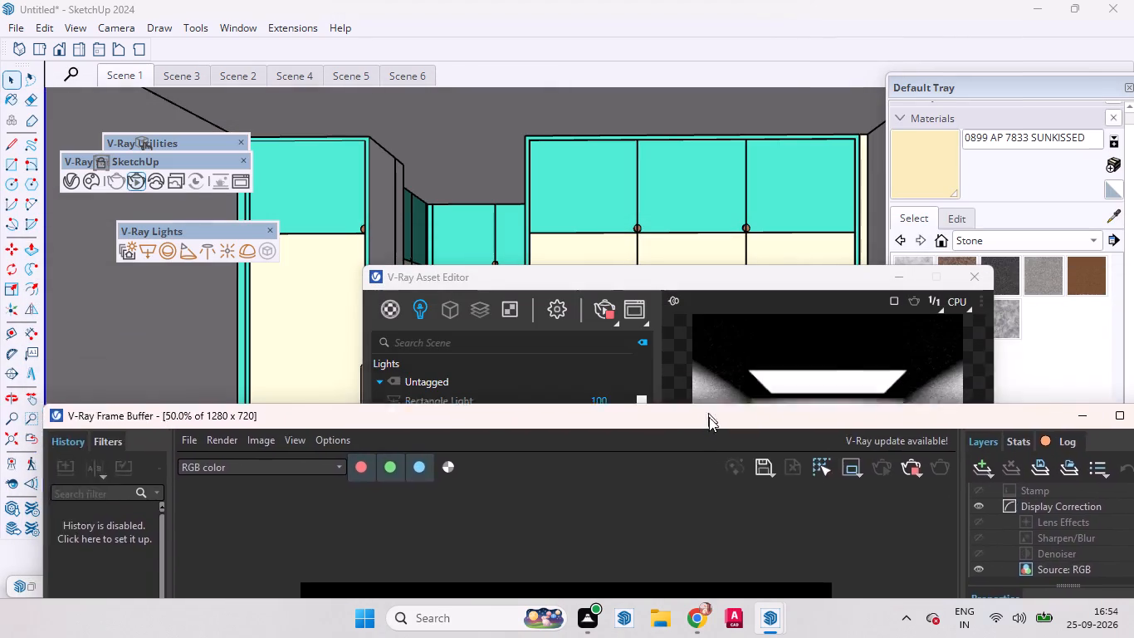
pyautogui.moveTo(709, 417); pyautogui.dragTo(711, 511)
# Make Rectangle Light#1 invisible in its light options.
pyautogui.moveTo(599, 287); pyautogui.dragTo(552, 189)
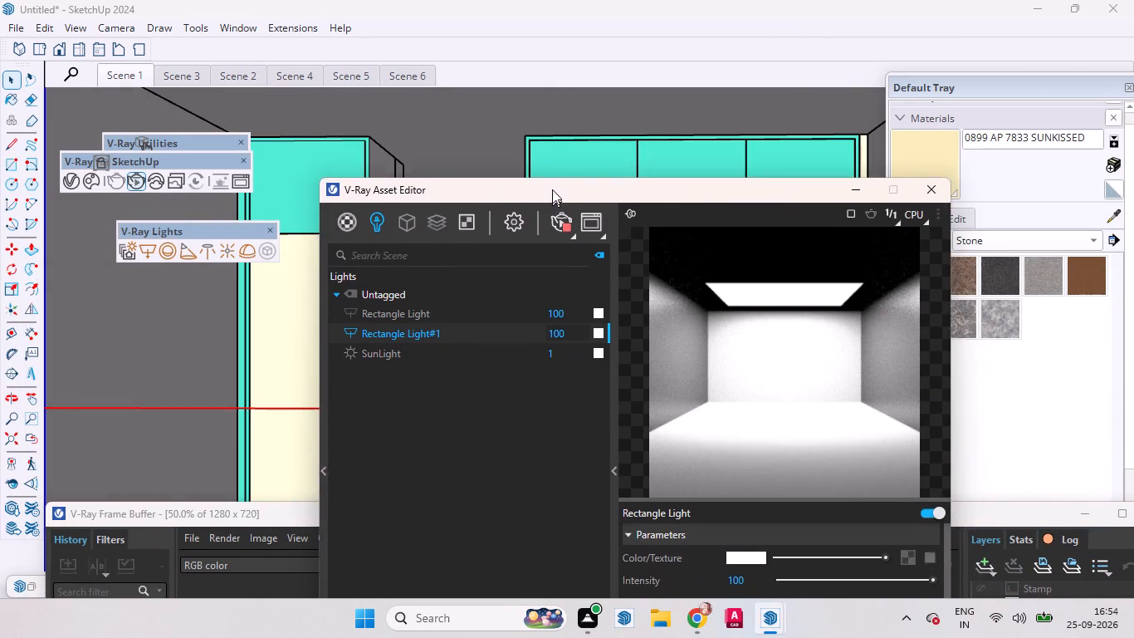
pyautogui.moveTo(552, 189); pyautogui.dragTo(537, 115)
pyautogui.scroll(-5, 713, 503)
pyautogui.scroll(2, 677, 442)
pyautogui.scroll(-6, 677, 442)
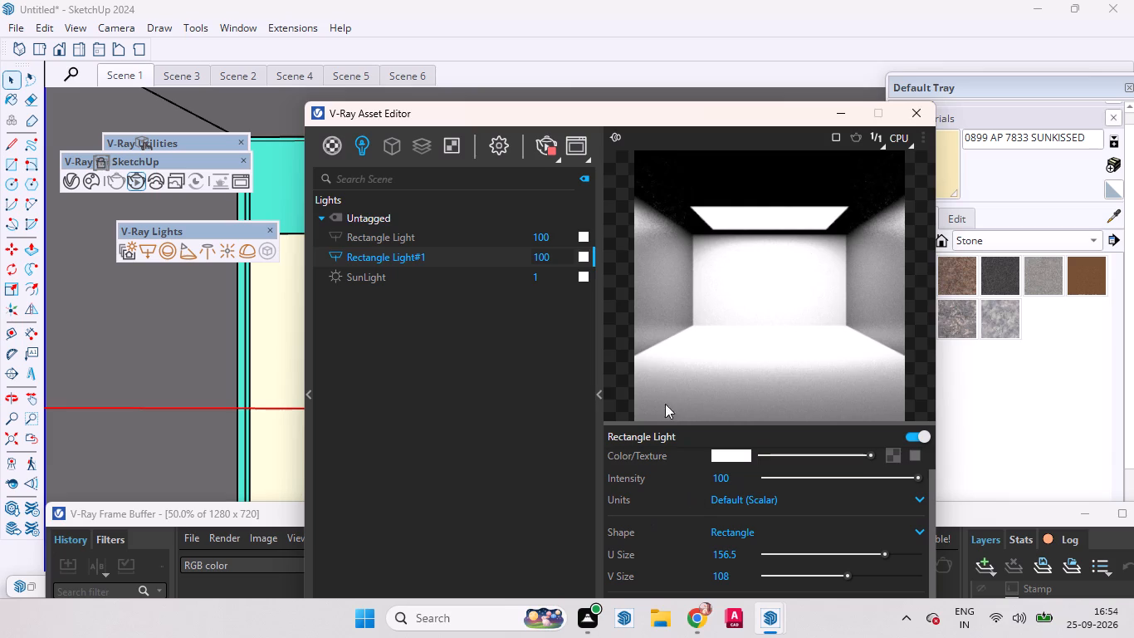
pyautogui.moveTo(684, 115); pyautogui.dragTo(631, 0)
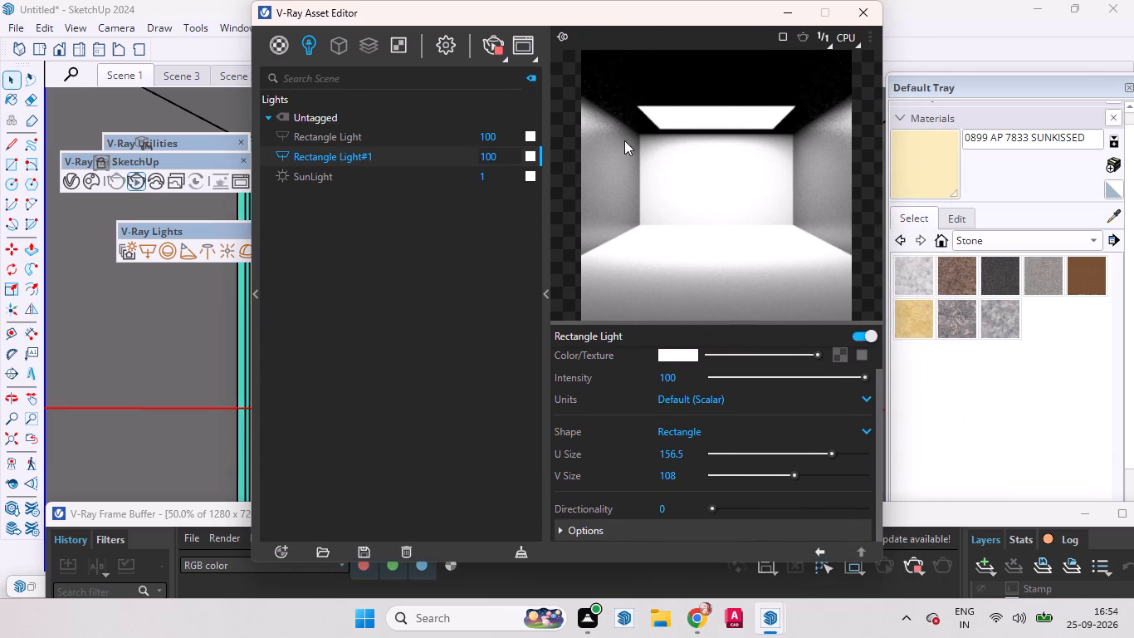
pyautogui.click(591, 531)
pyautogui.scroll(-3, 636, 478)
pyautogui.scroll(2, 637, 468)
pyautogui.scroll(-1, 638, 464)
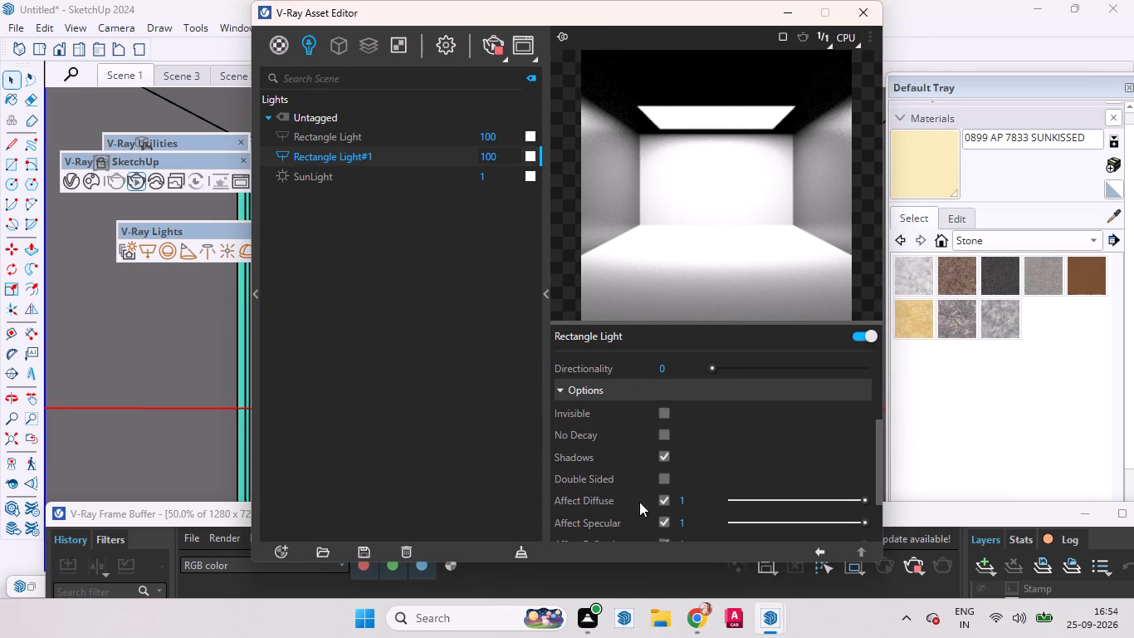
pyautogui.click(664, 410)
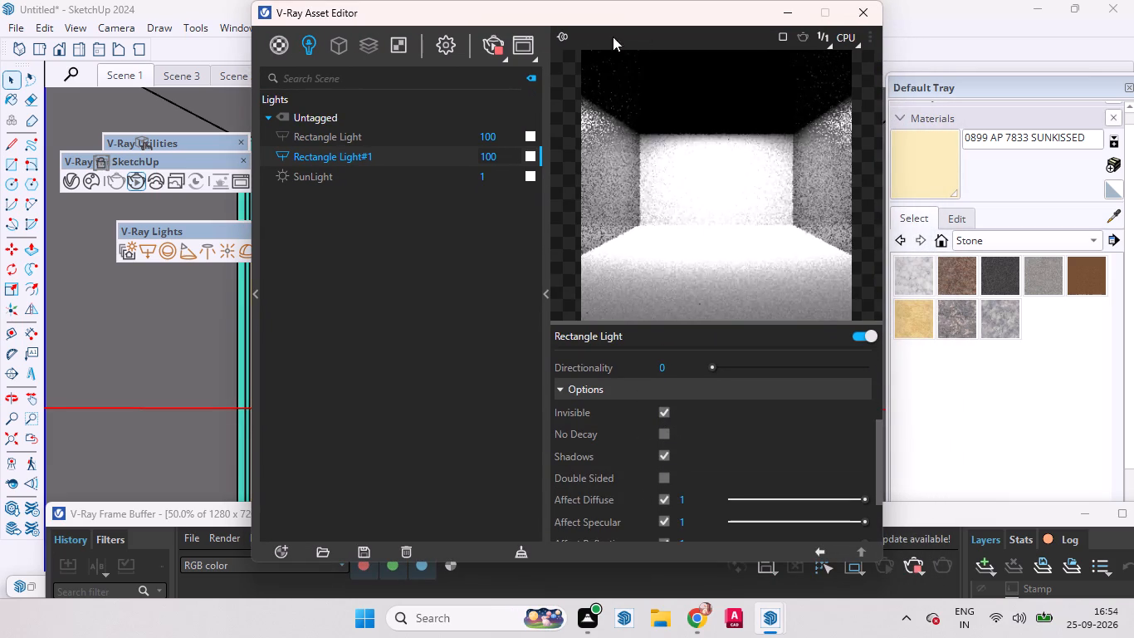
# Examine the wardrobe render in the maximized frame buffer, and stop the interactive rendering.
pyautogui.moveTo(581, 0); pyautogui.dragTo(613, 30)
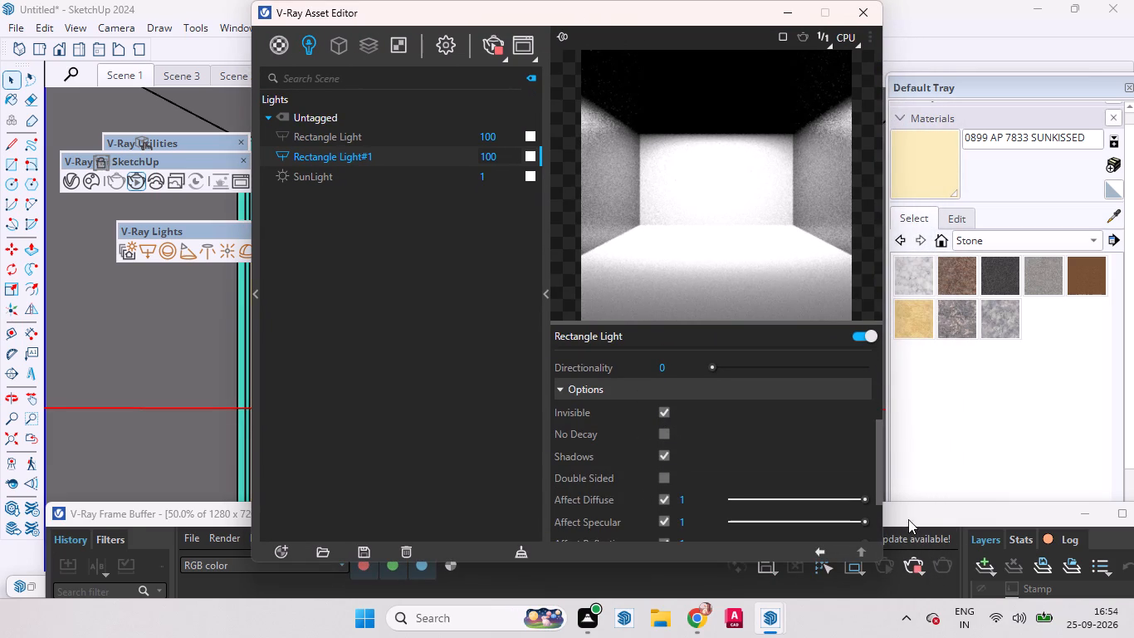
pyautogui.moveTo(907, 518); pyautogui.dragTo(864, 184)
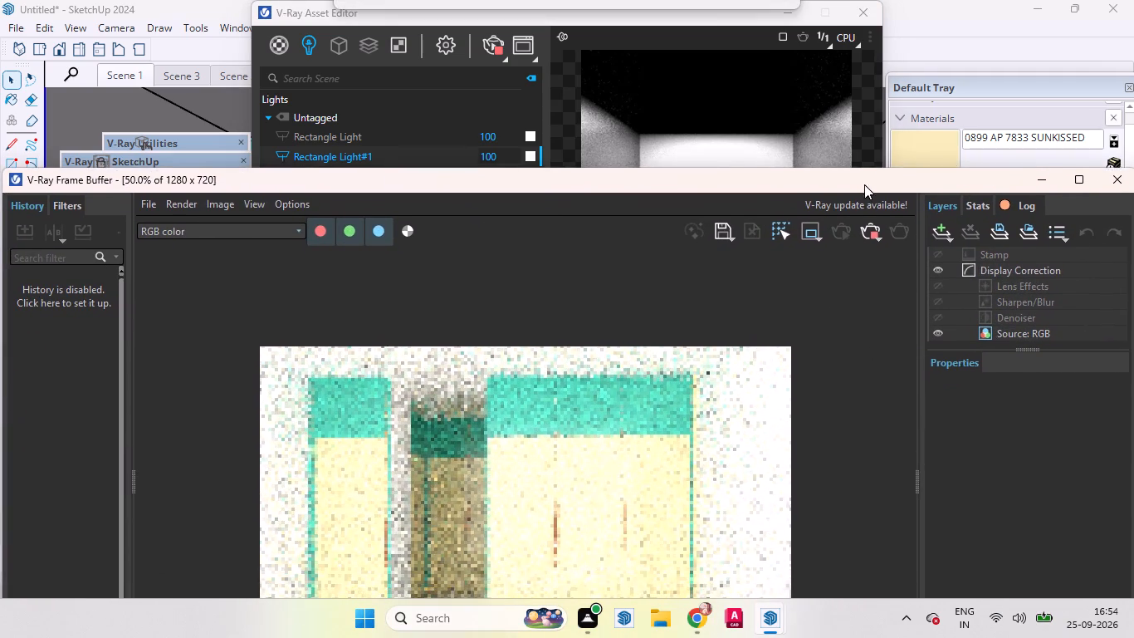
pyautogui.moveTo(864, 184); pyautogui.dragTo(855, 157)
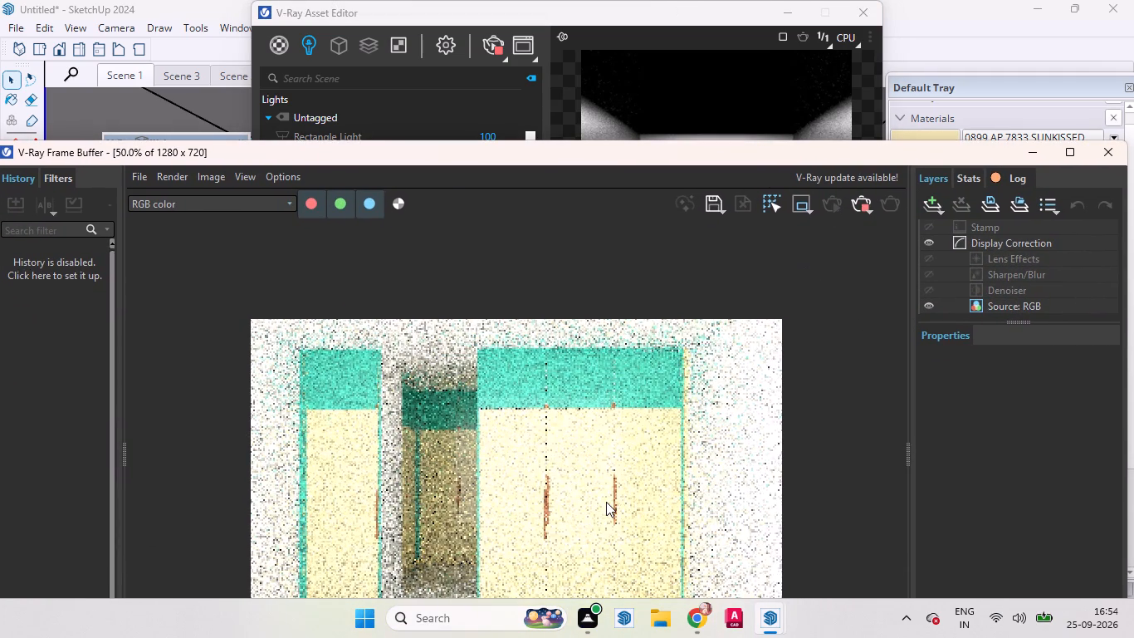
pyautogui.click(1070, 157)
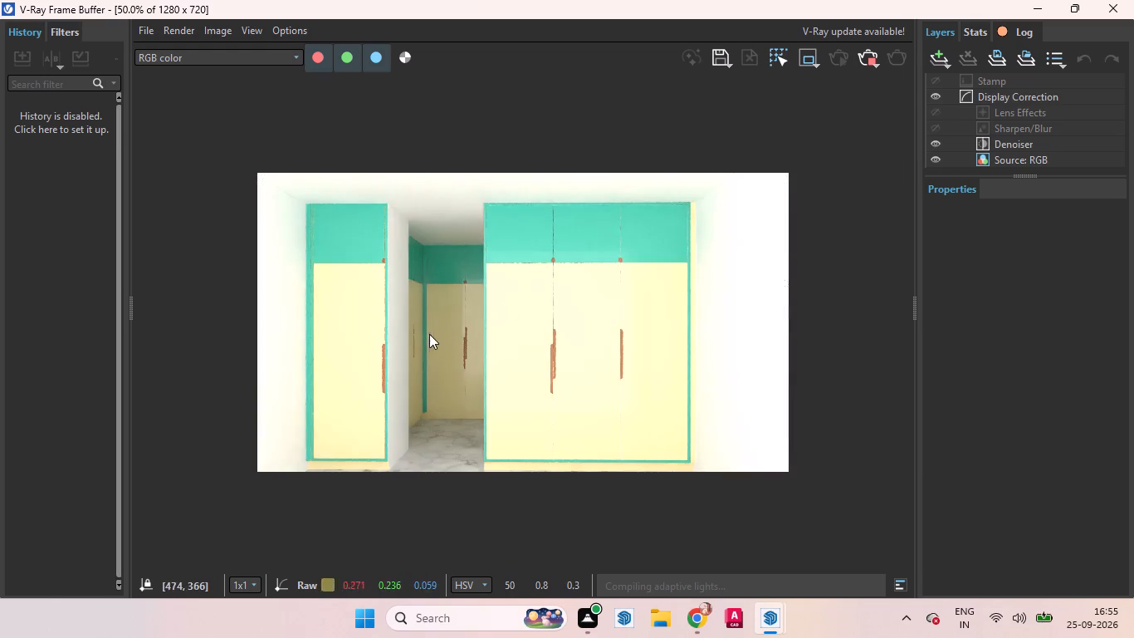
pyautogui.scroll(4, 535, 313)
pyautogui.scroll(-4, 554, 352)
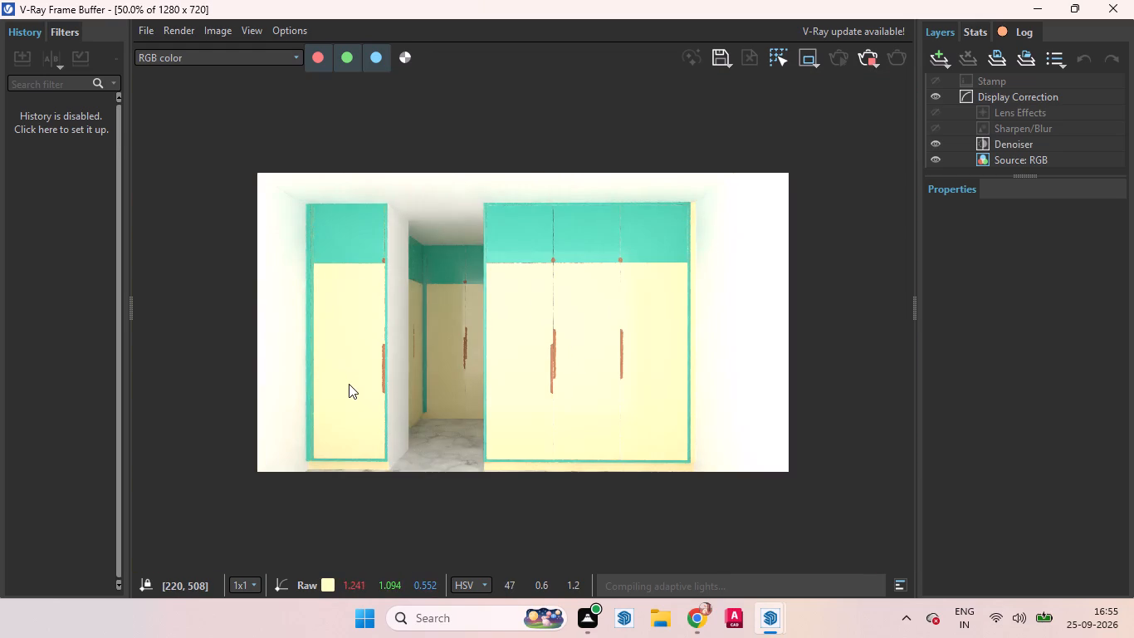
pyautogui.moveTo(363, 393); pyautogui.dragTo(463, 408, button='middle')
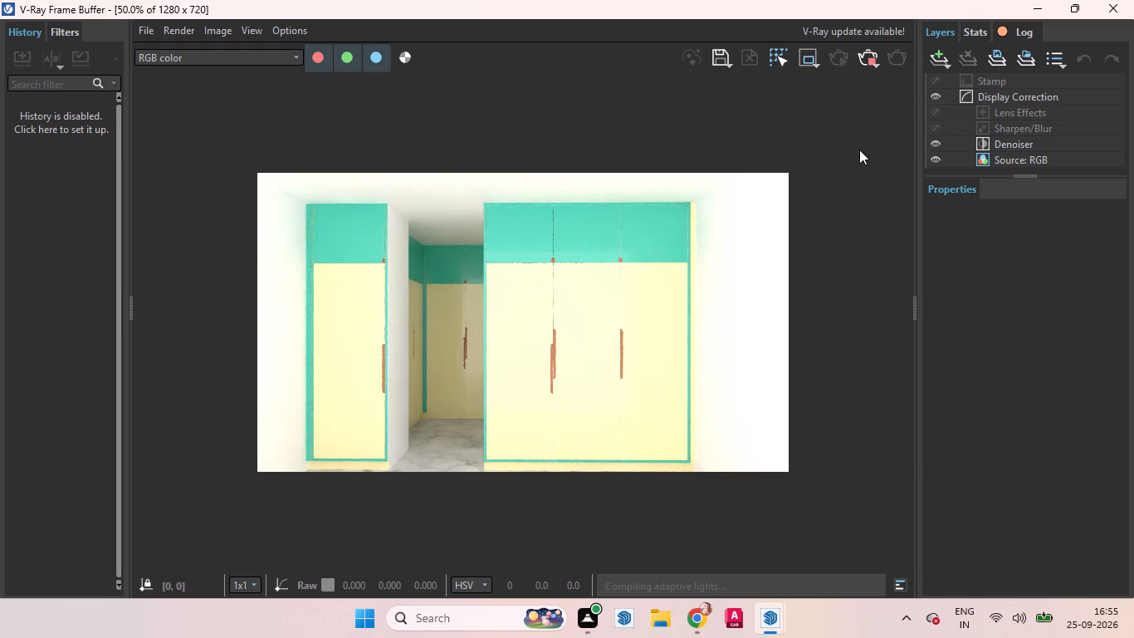
pyautogui.click(867, 61)
# Minimize the V-Ray frame buffer and close the V-Ray Asset Editor.
pyautogui.click(1032, 5)
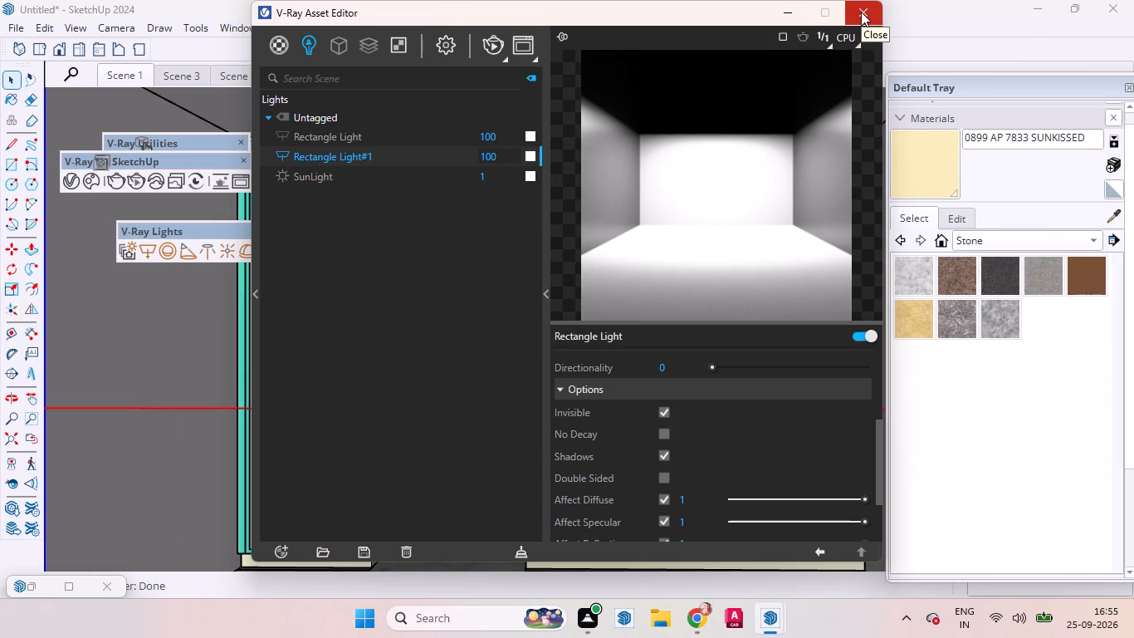
pyautogui.moveTo(861, 12); pyautogui.dragTo(864, 26)
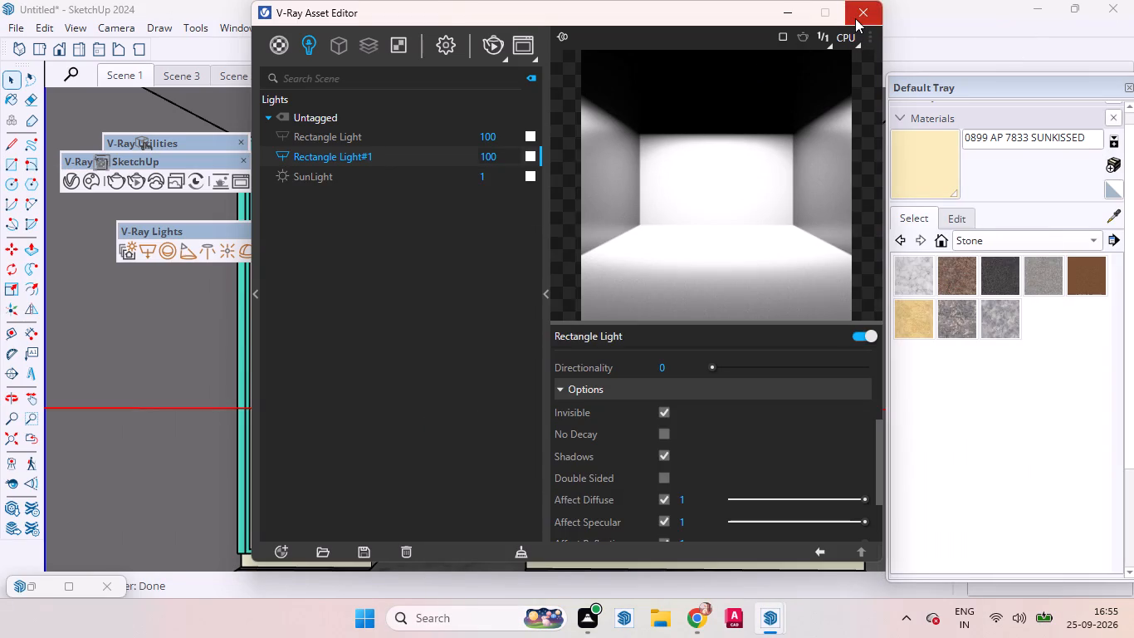
pyautogui.click(855, 18)
# Dock the floating V-Ray for SketchUp toolbar beside the modelling tools.
pyautogui.scroll(4, 661, 326)
pyautogui.scroll(-9, 662, 327)
pyautogui.scroll(-13, 662, 339)
pyautogui.scroll(1, 400, 454)
pyautogui.scroll(-8, 384, 458)
pyautogui.scroll(3, 543, 405)
pyautogui.scroll(-13, 660, 387)
pyautogui.scroll(1, 620, 393)
pyautogui.scroll(-1, 444, 427)
pyautogui.scroll(5, 444, 427)
pyautogui.scroll(-7, 443, 428)
pyautogui.scroll(1, 591, 390)
pyautogui.scroll(-10, 594, 389)
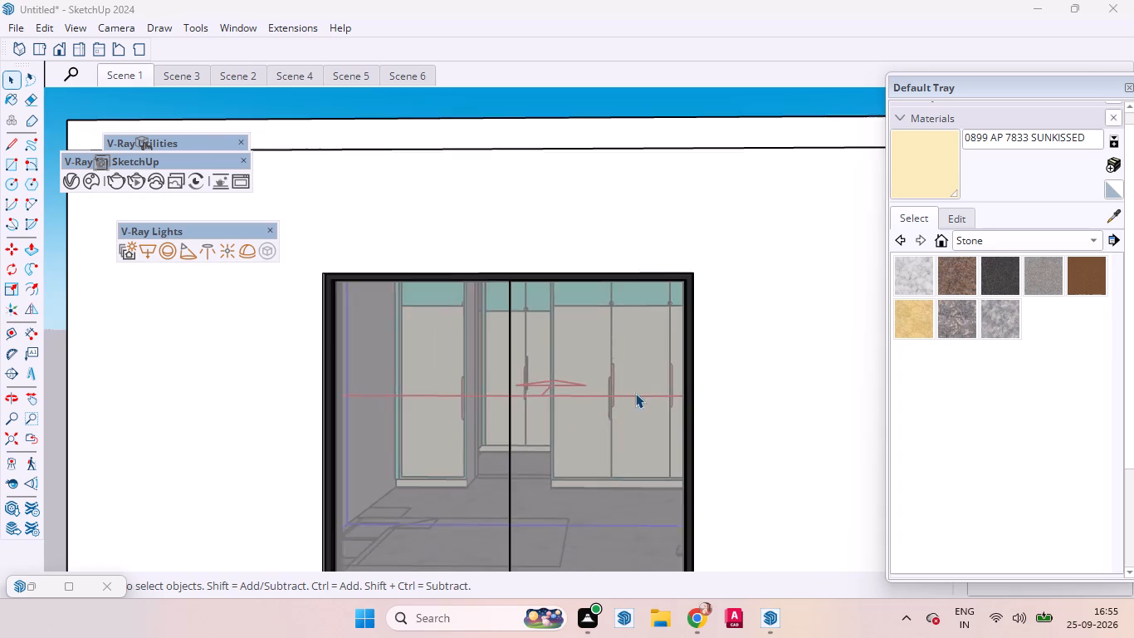
pyautogui.scroll(-6, 635, 393)
pyautogui.scroll(2, 618, 380)
pyautogui.scroll(-20, 605, 366)
pyautogui.scroll(-4, 605, 366)
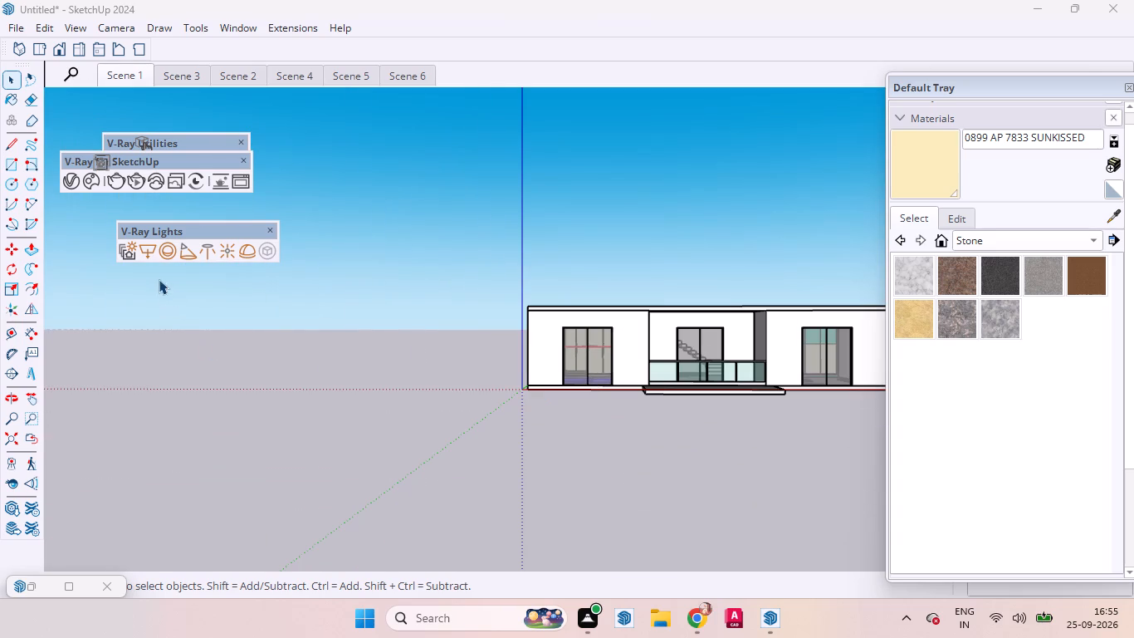
pyautogui.moveTo(214, 157); pyautogui.dragTo(195, 221)
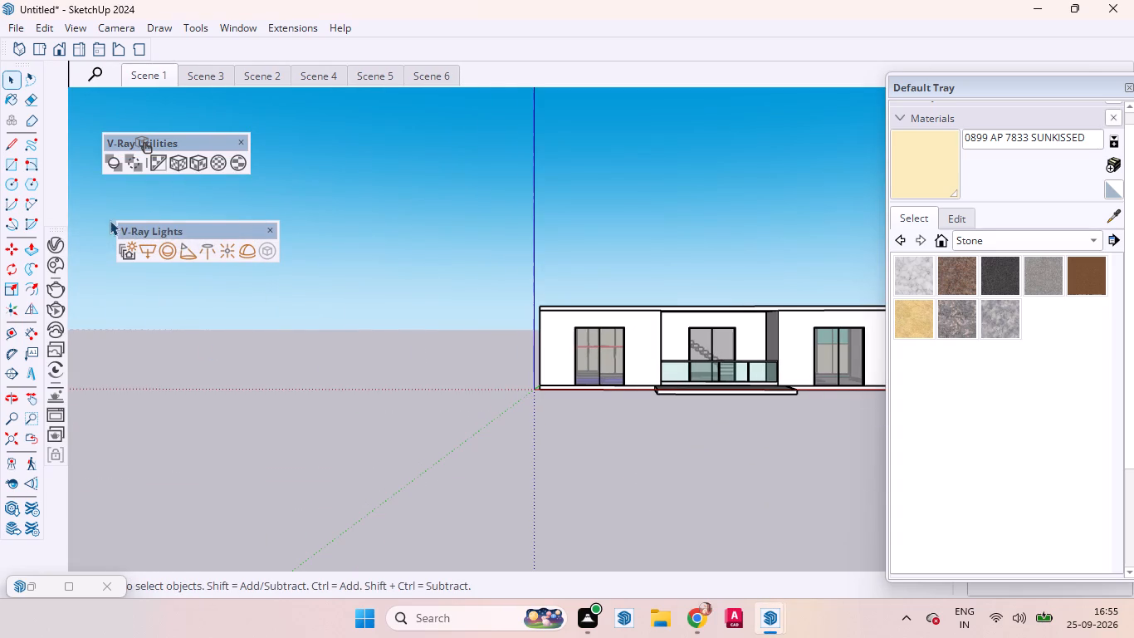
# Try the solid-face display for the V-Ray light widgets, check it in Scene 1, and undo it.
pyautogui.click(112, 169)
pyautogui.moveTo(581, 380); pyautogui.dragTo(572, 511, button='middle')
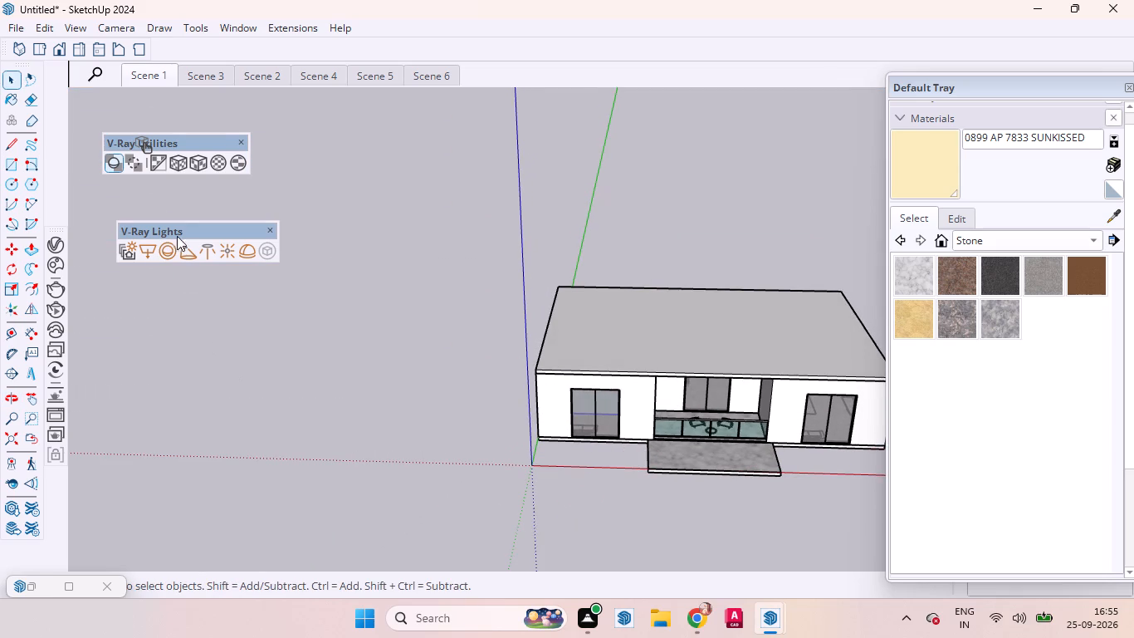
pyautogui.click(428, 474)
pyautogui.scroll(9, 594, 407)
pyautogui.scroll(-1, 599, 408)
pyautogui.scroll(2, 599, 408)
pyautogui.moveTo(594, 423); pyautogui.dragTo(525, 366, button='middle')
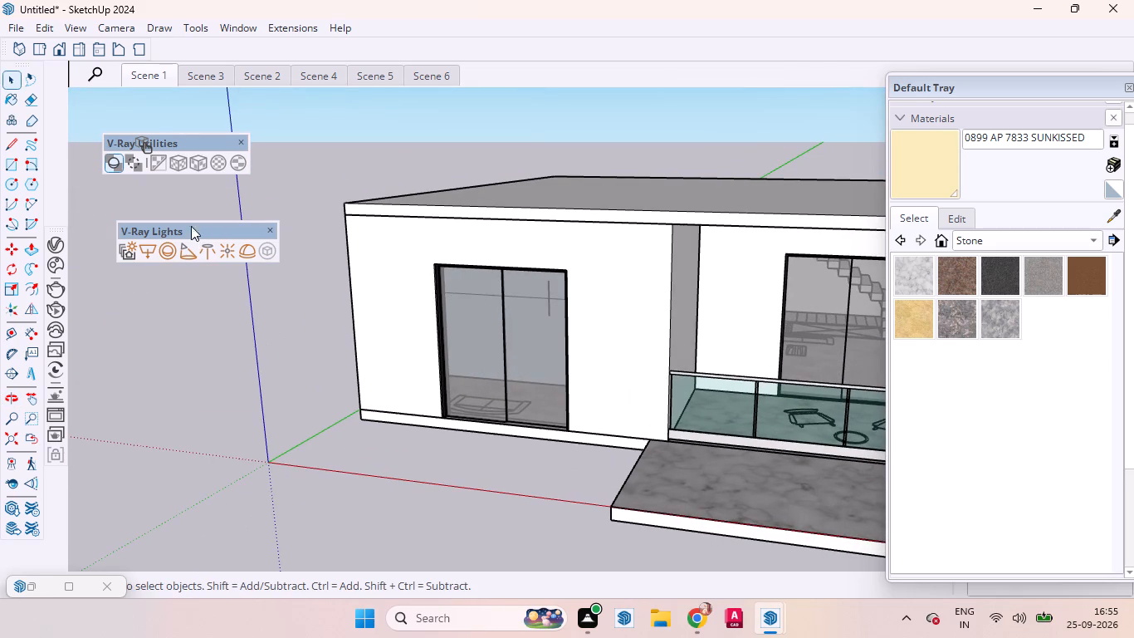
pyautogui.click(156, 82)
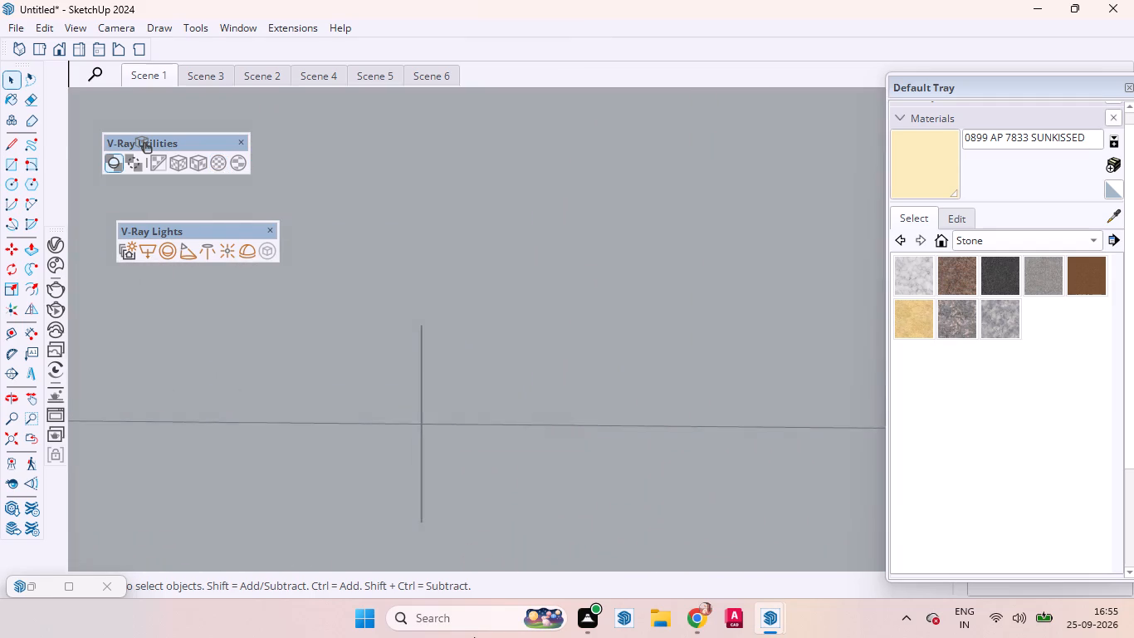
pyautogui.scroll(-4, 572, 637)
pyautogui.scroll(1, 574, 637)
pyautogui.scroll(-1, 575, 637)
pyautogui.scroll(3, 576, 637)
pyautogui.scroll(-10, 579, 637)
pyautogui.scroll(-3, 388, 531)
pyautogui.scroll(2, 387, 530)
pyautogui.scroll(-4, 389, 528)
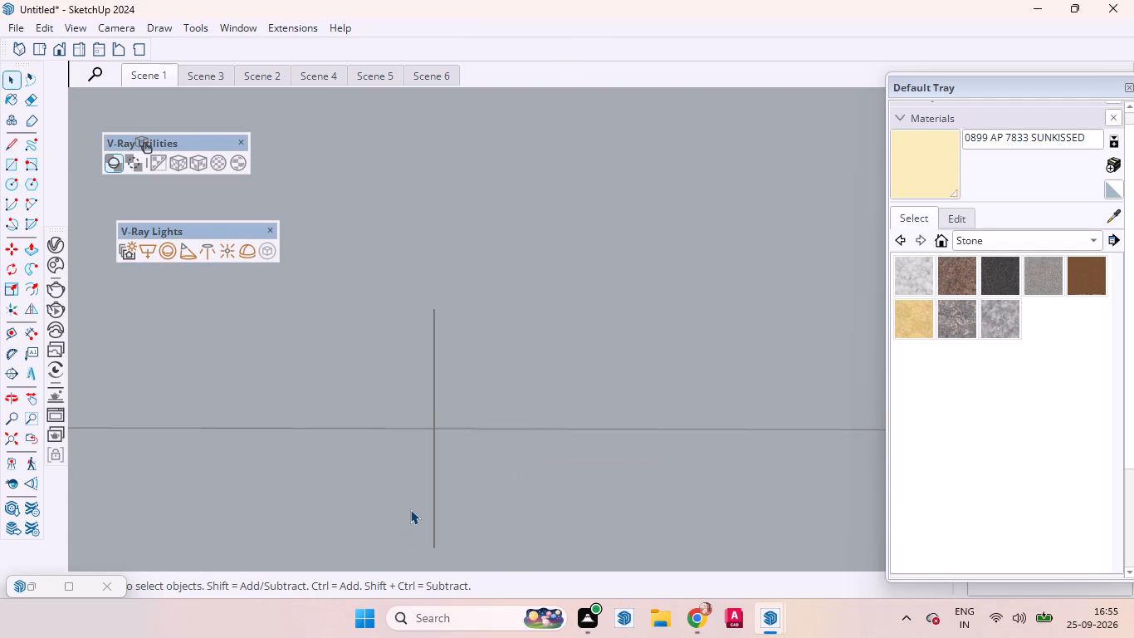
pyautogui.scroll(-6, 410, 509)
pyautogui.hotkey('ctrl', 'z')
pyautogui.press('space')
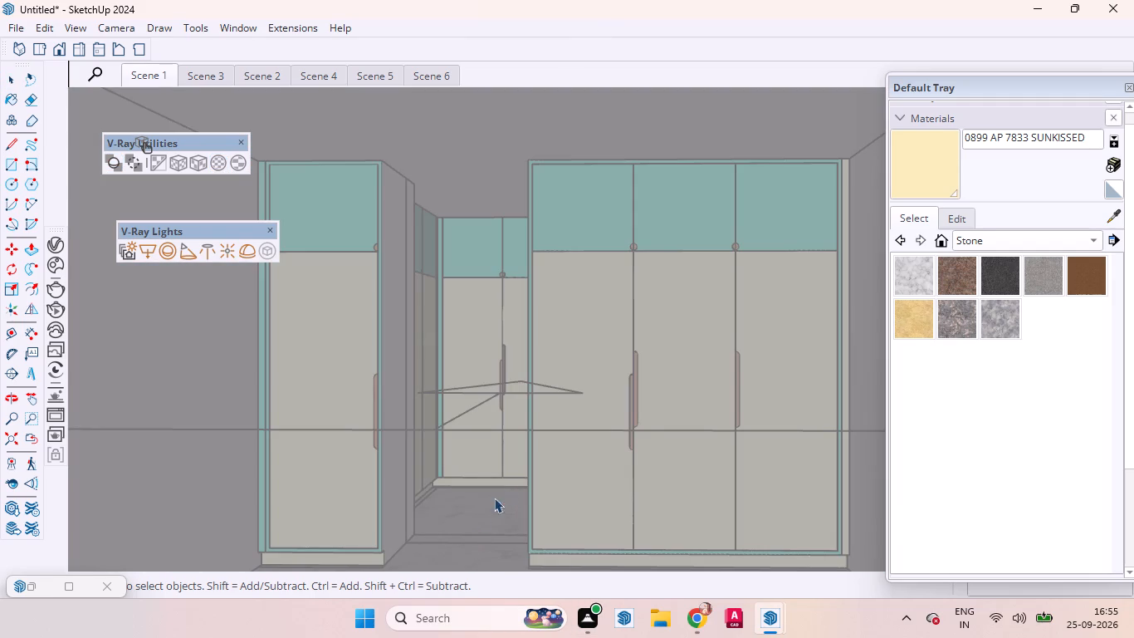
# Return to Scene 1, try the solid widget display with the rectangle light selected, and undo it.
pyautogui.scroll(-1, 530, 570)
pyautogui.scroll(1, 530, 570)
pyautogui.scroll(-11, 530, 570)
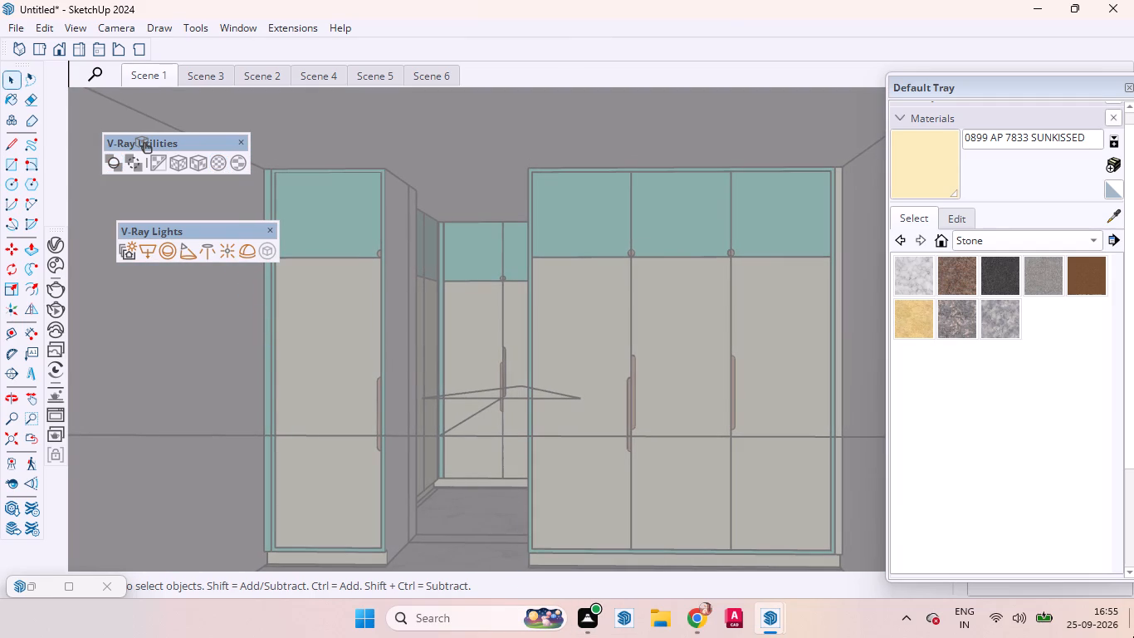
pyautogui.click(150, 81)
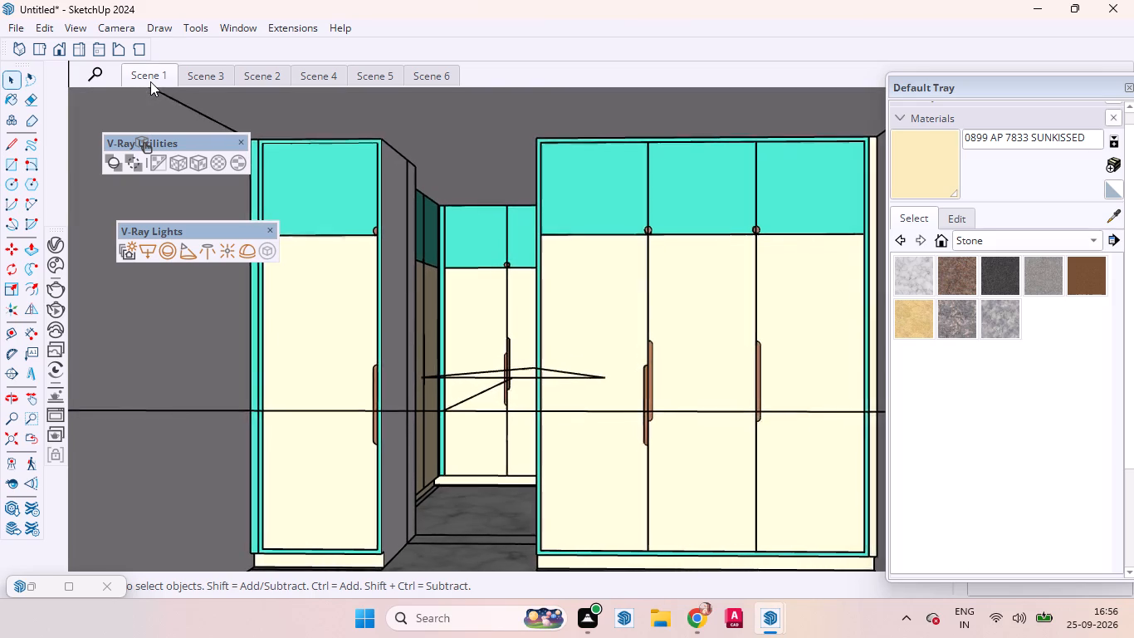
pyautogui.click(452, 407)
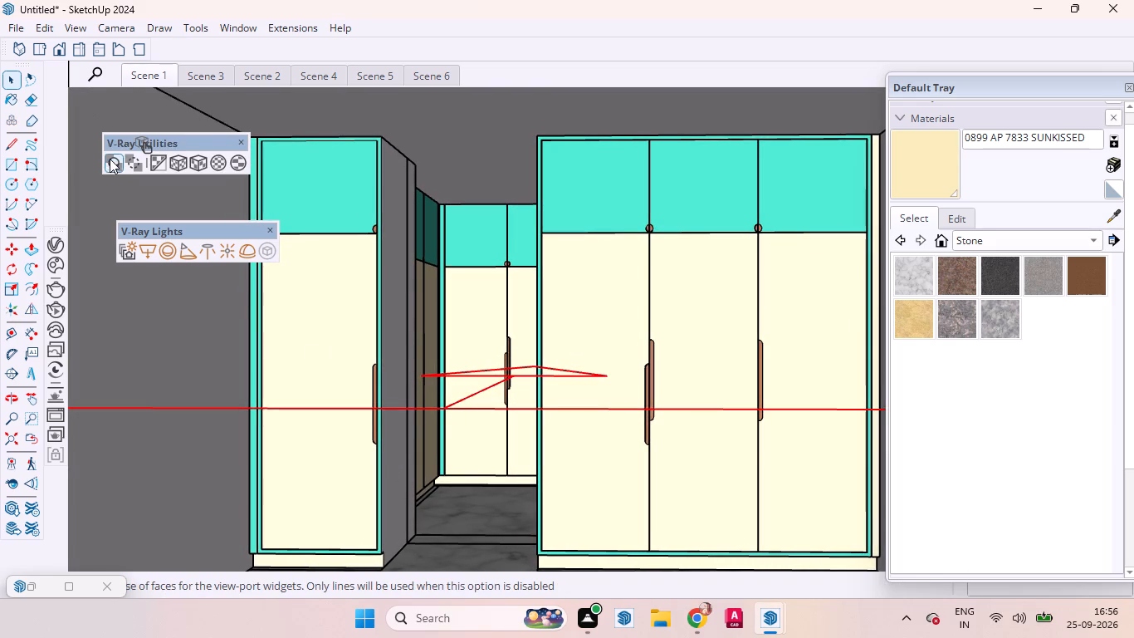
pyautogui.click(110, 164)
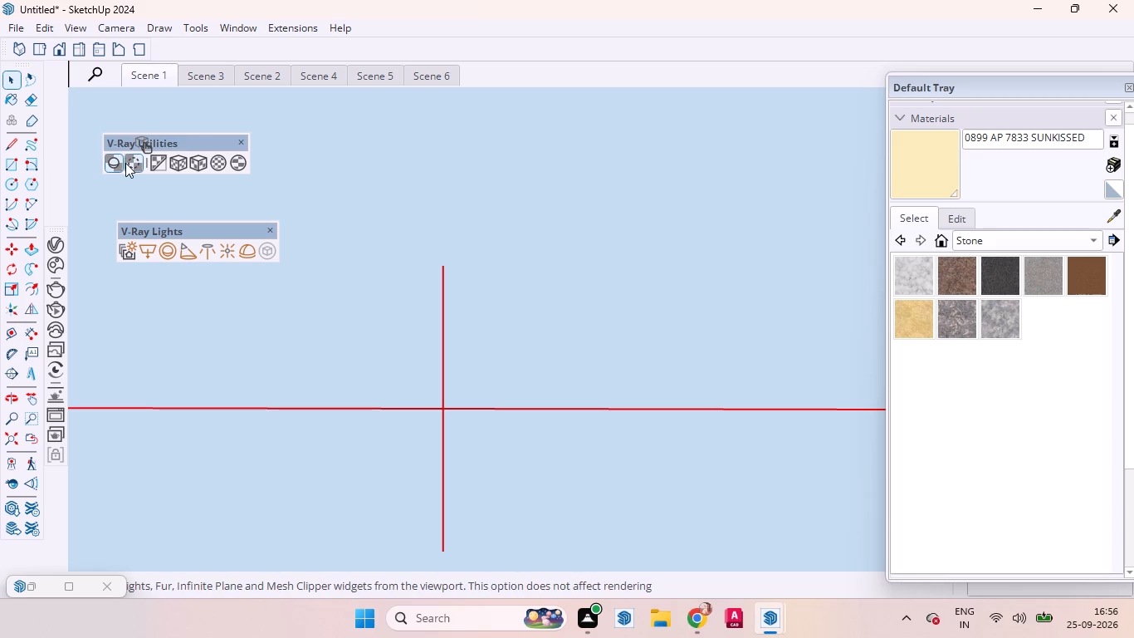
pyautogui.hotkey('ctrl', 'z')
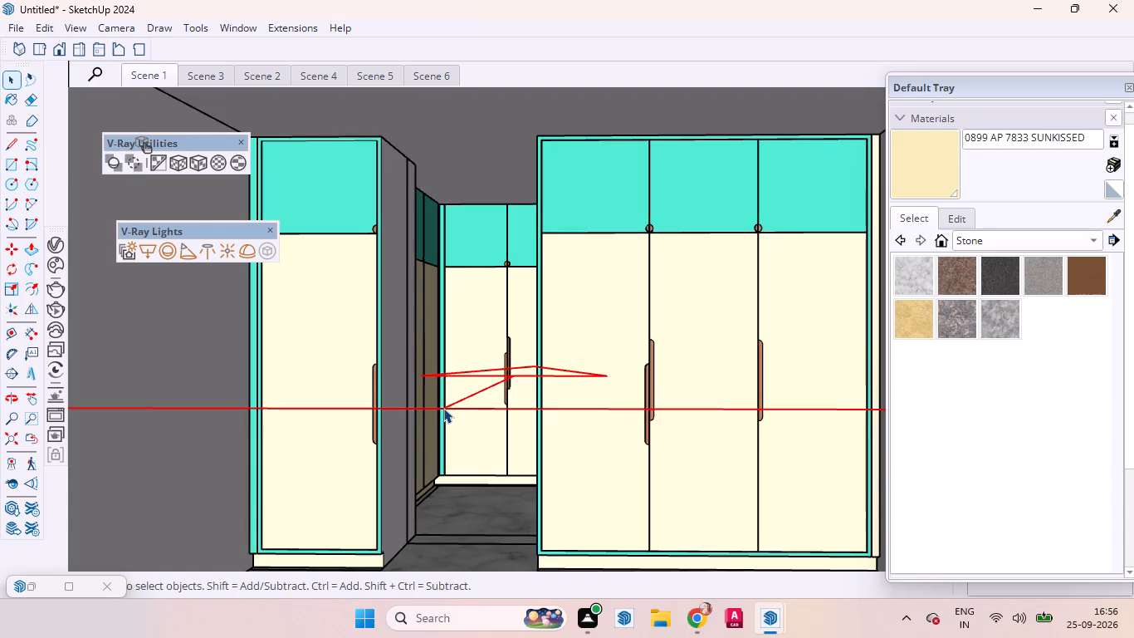
# Delete the rectangle light in front of the bedroom wardrobes in Scene 1.
pyautogui.click(443, 408)
pyautogui.press('Delete')
# Examine the wardrobes and the surrounding room from Scene 3.
pyautogui.click(201, 76)
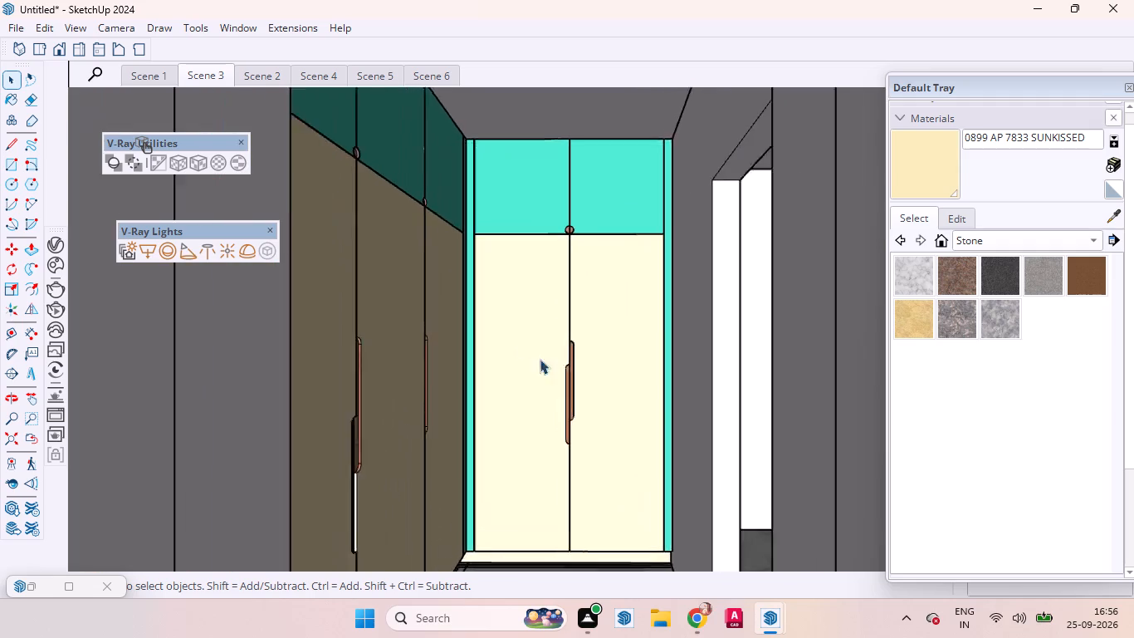
pyautogui.scroll(-4, 495, 341)
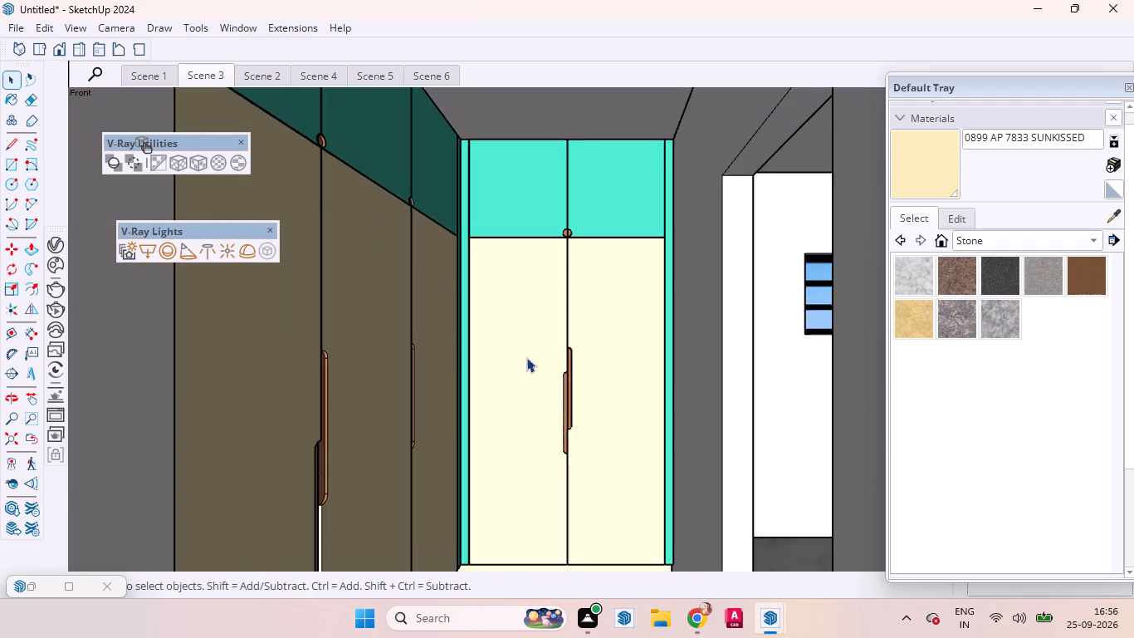
pyautogui.scroll(-3, 526, 357)
pyautogui.scroll(1, 569, 342)
pyautogui.scroll(-1, 570, 341)
pyautogui.scroll(1, 567, 332)
pyautogui.scroll(-9, 567, 333)
pyautogui.scroll(1, 555, 341)
pyautogui.scroll(-20, 555, 343)
pyautogui.scroll(-1, 555, 343)
pyautogui.scroll(1, 359, 371)
pyautogui.scroll(-2, 358, 373)
pyautogui.scroll(1, 357, 373)
pyautogui.scroll(-1, 357, 373)
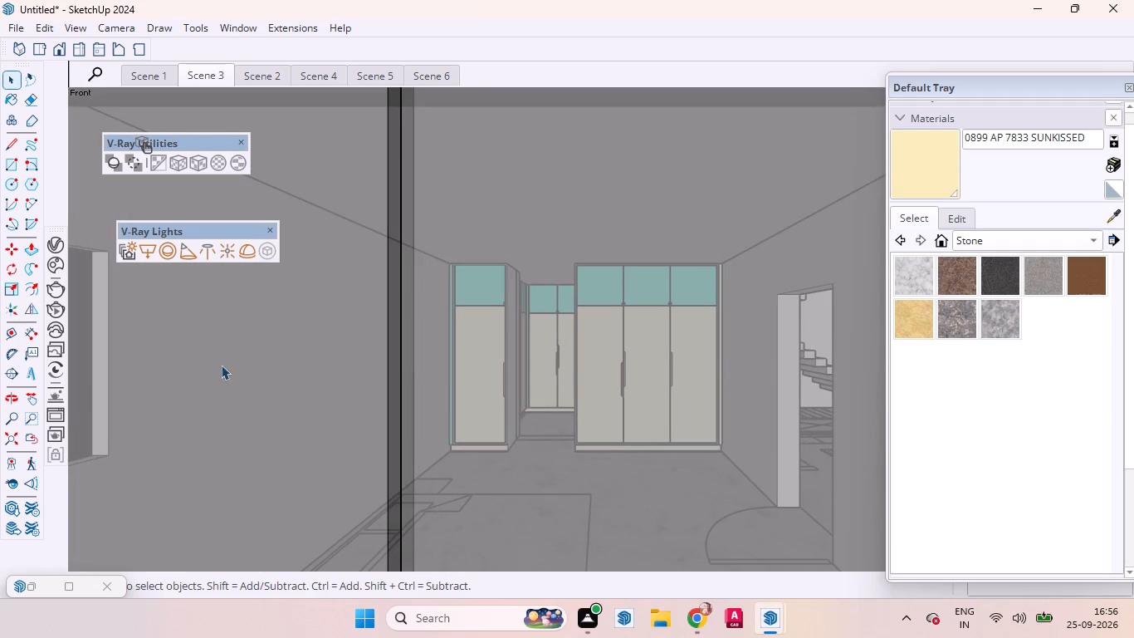
# Hide the house's roof group in the top view.
pyautogui.click(45, 44)
pyautogui.scroll(-2, 655, 425)
pyautogui.scroll(2, 654, 424)
pyautogui.scroll(-3, 654, 423)
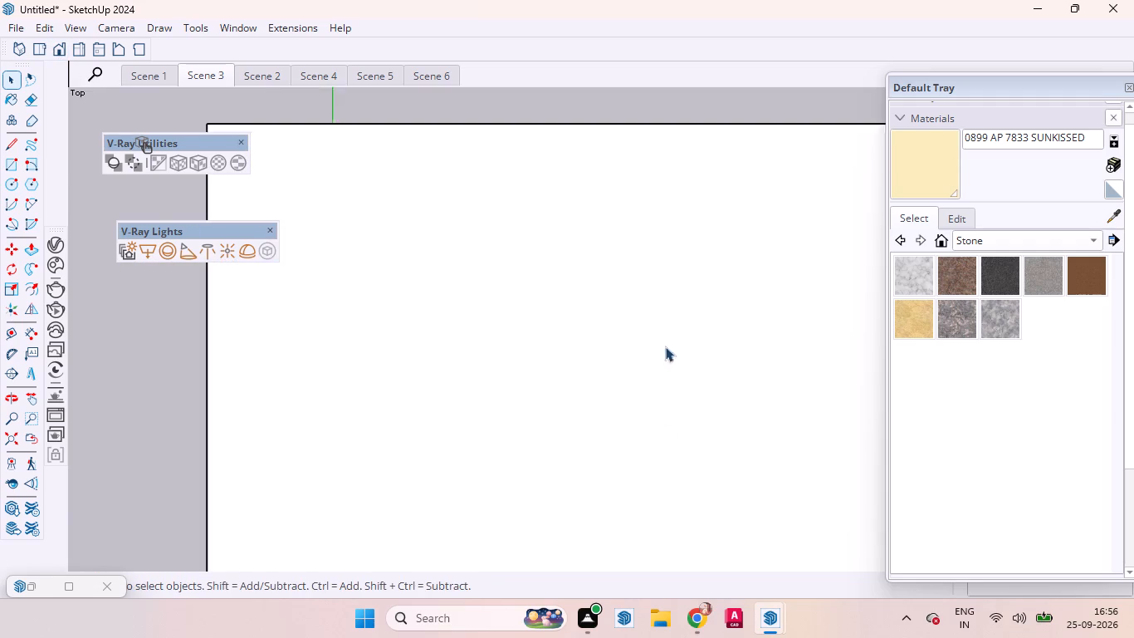
pyautogui.scroll(-15, 665, 346)
pyautogui.scroll(2, 393, 410)
pyautogui.scroll(-1, 392, 410)
pyautogui.scroll(4, 392, 410)
pyautogui.click(465, 380)
pyautogui.rightClick(475, 371)
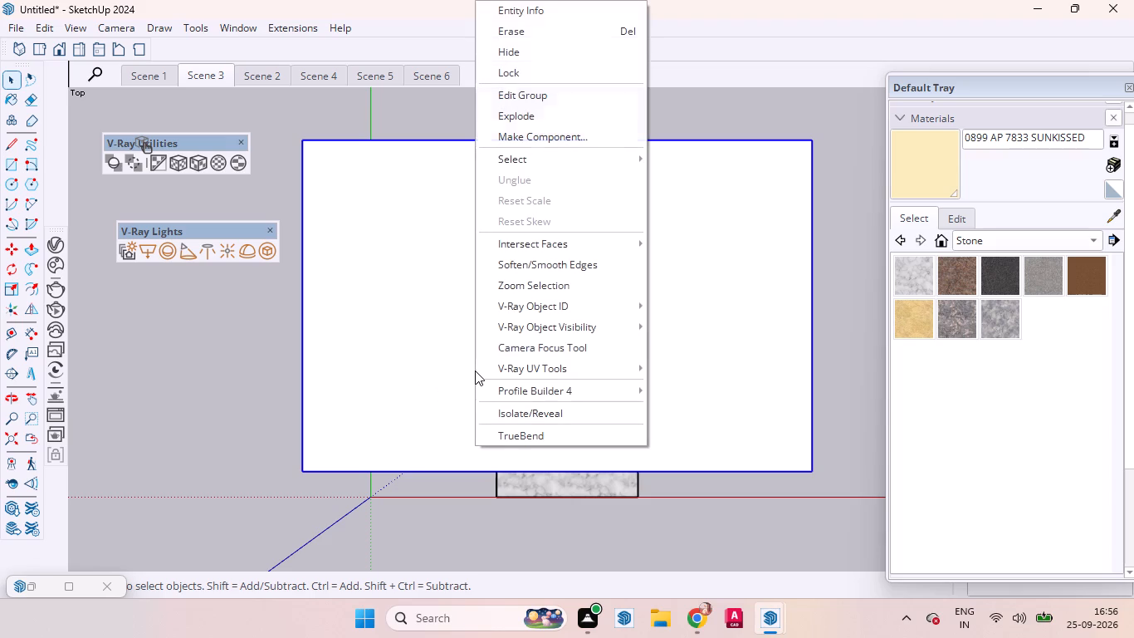
pyautogui.click(522, 61)
# Open 3D Warehouse and search for "sofas".
pyautogui.scroll(1, 545, 374)
pyautogui.scroll(-5, 582, 247)
pyautogui.scroll(1, 597, 246)
pyautogui.scroll(-1, 673, 246)
pyautogui.click(233, 27)
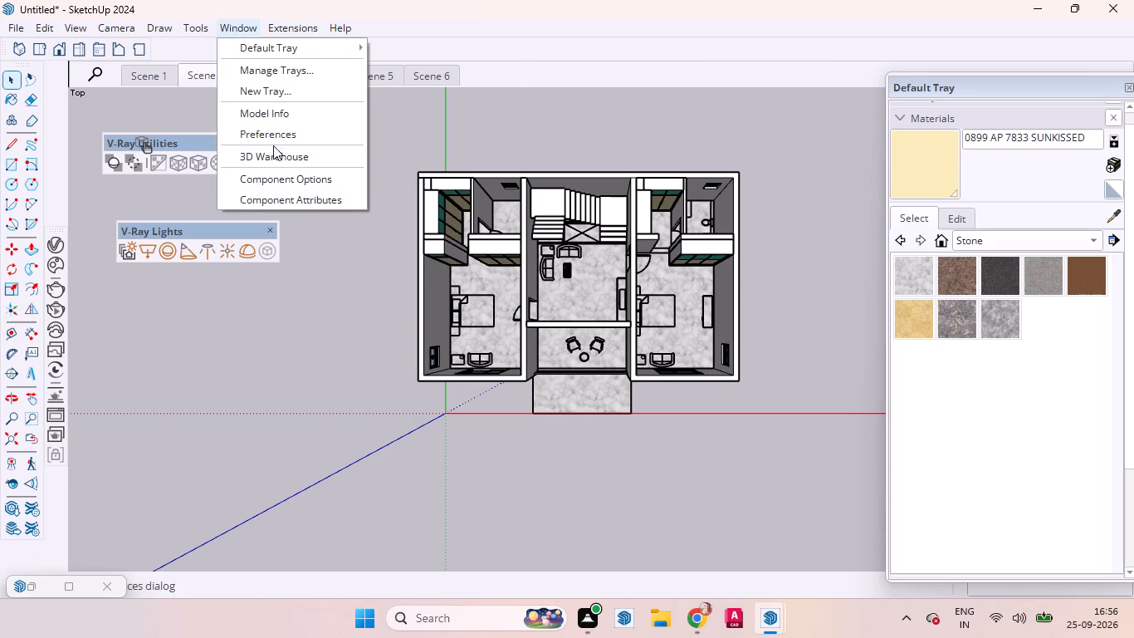
pyautogui.click(271, 160)
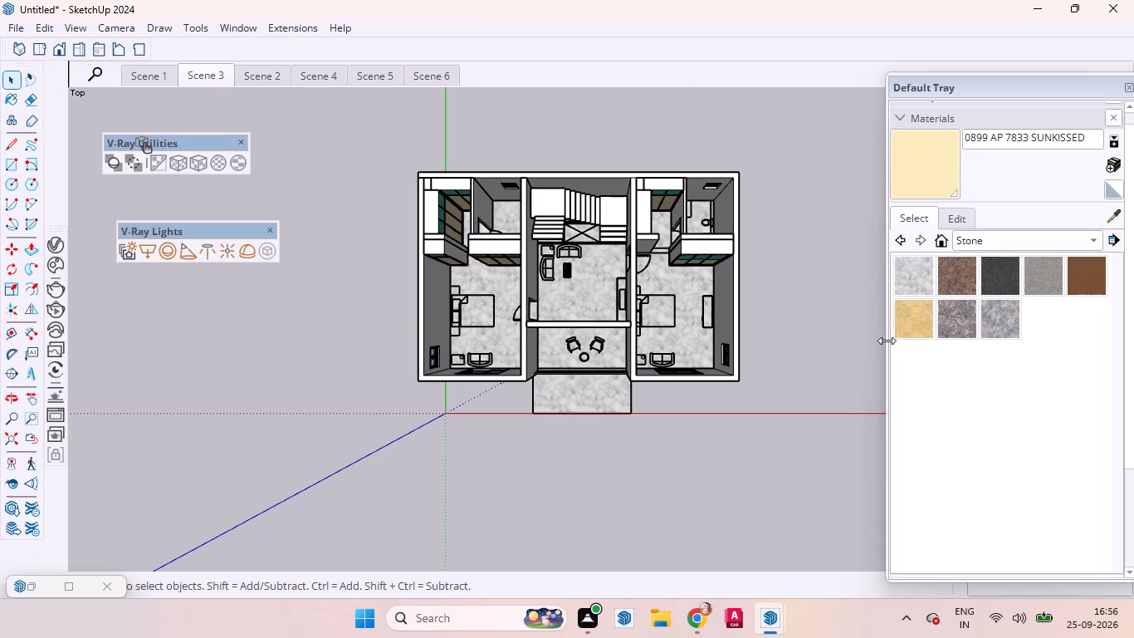
pyautogui.moveTo(891, 341); pyautogui.dragTo(1003, 331)
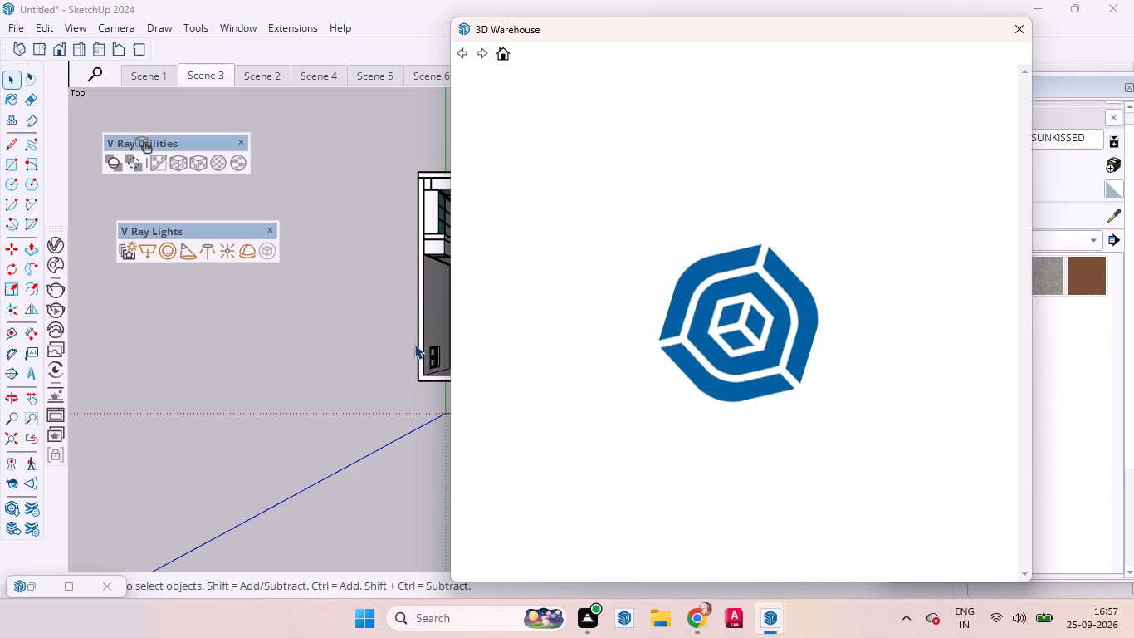
pyautogui.moveTo(447, 330); pyautogui.dragTo(550, 331)
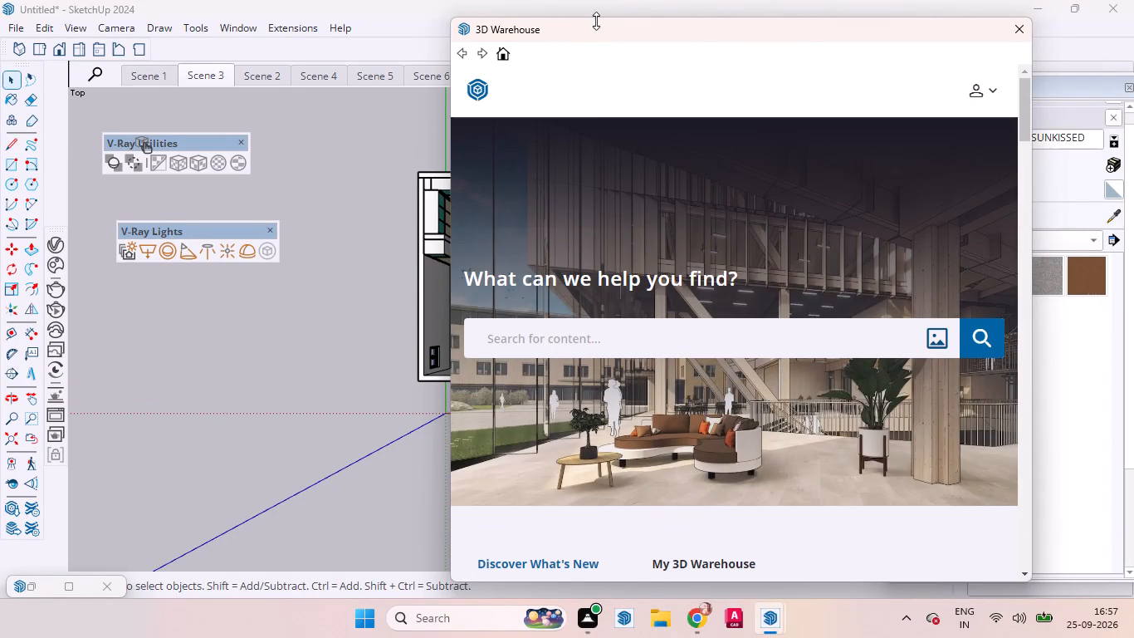
pyautogui.moveTo(590, 33); pyautogui.dragTo(663, 99)
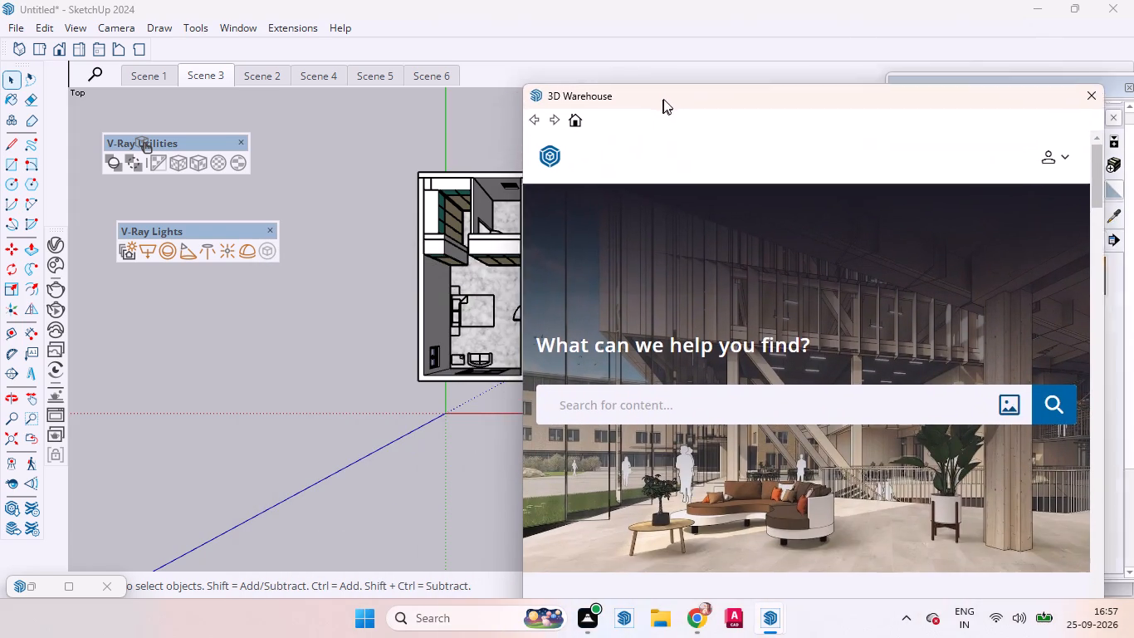
pyautogui.moveTo(663, 99); pyautogui.dragTo(669, 54)
pyautogui.click(610, 353)
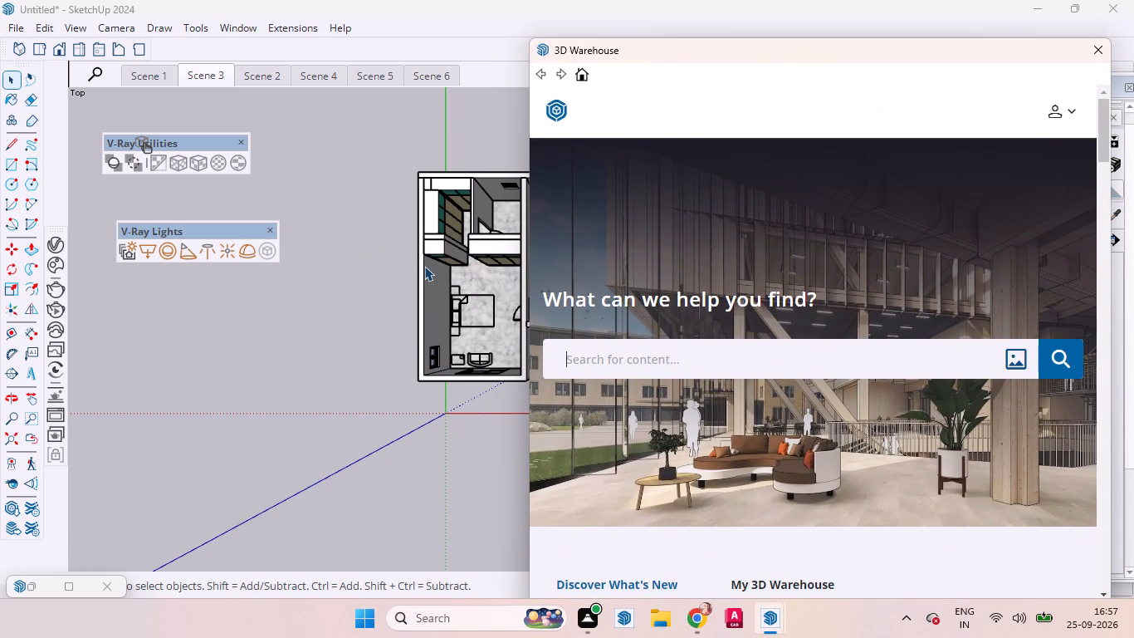
pyautogui.write('so')
pyautogui.write('fas')
pyautogui.press('Return')
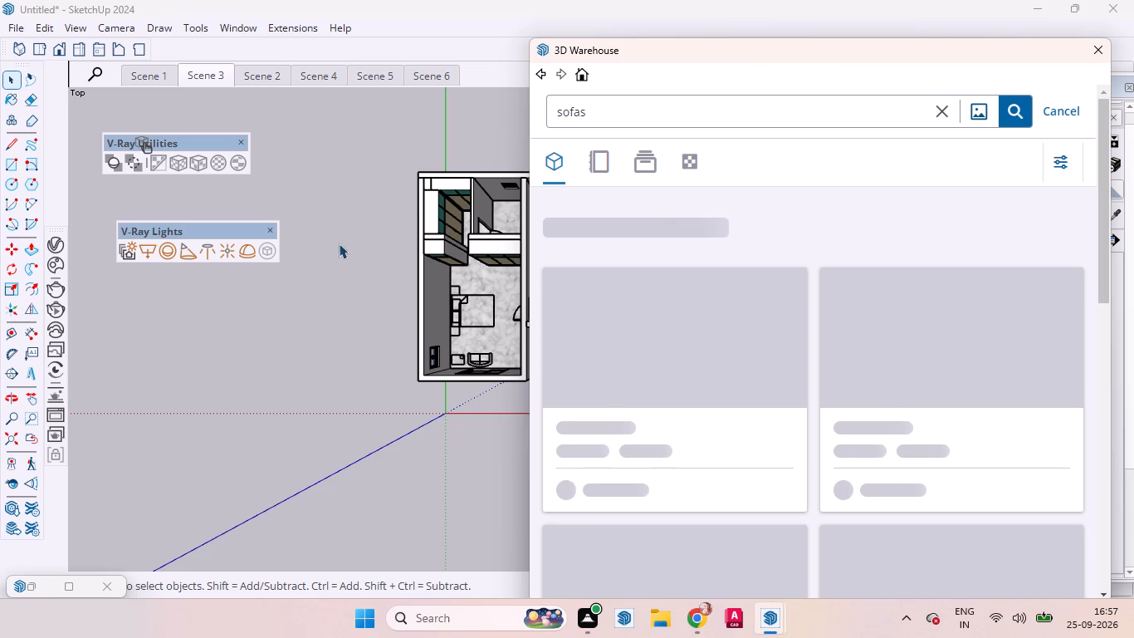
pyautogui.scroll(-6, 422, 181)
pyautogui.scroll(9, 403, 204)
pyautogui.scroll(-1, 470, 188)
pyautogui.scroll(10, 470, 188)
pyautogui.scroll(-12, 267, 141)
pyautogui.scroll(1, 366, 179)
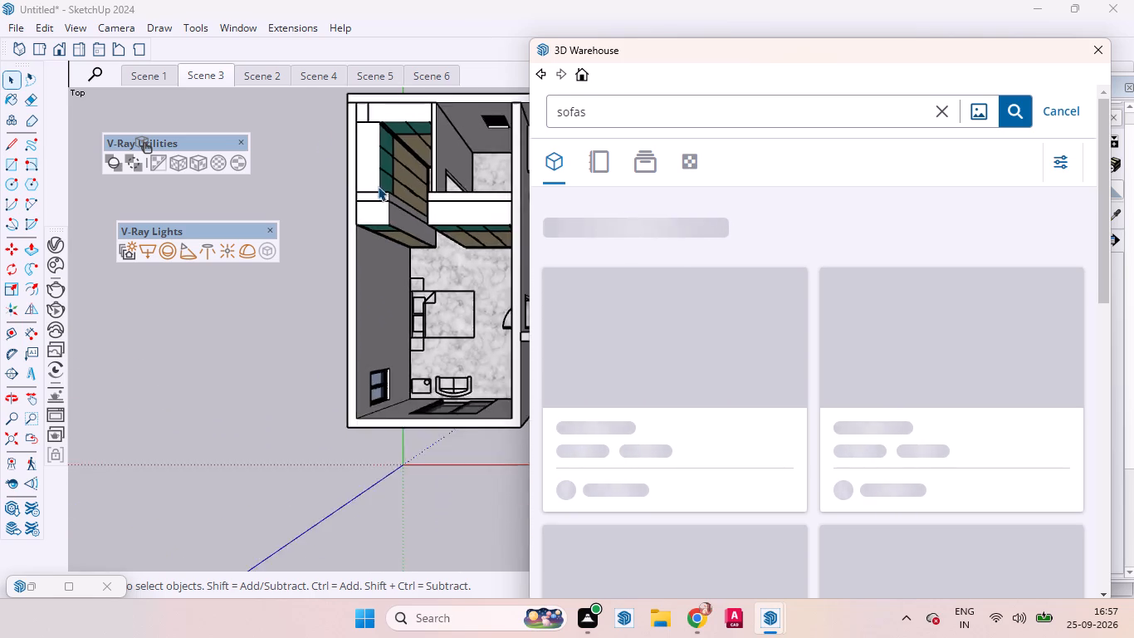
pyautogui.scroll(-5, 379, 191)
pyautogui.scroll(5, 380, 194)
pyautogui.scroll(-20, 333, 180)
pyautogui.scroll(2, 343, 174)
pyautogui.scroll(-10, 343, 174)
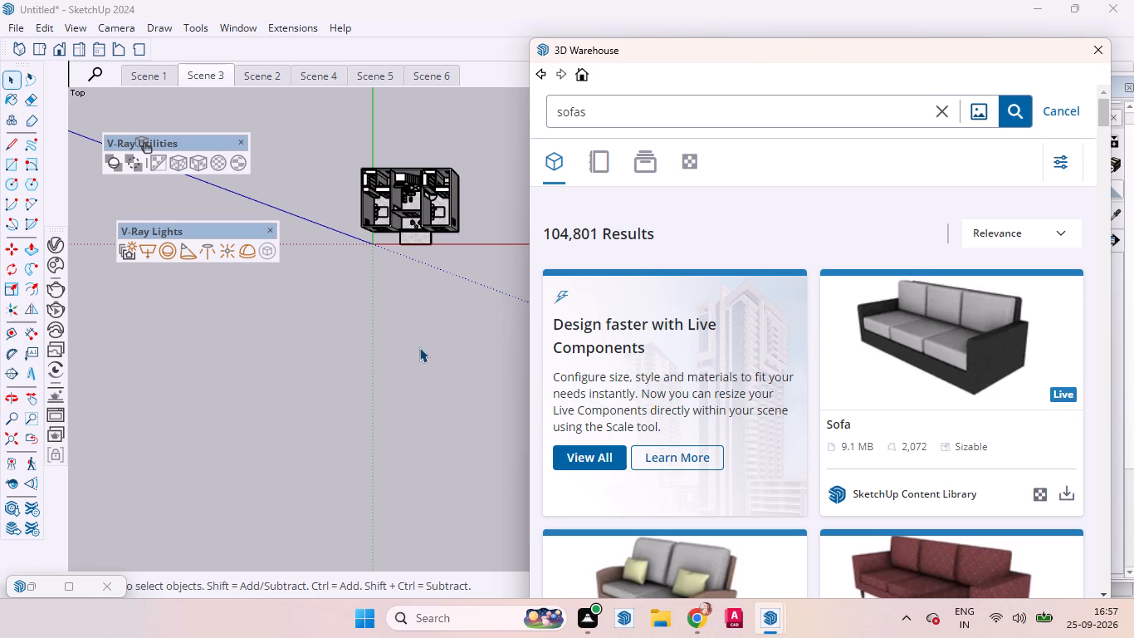
# Compare the sofa models in the 3D Warehouse results while checking the living room's furniture layout in the house.
pyautogui.scroll(1, 409, 338)
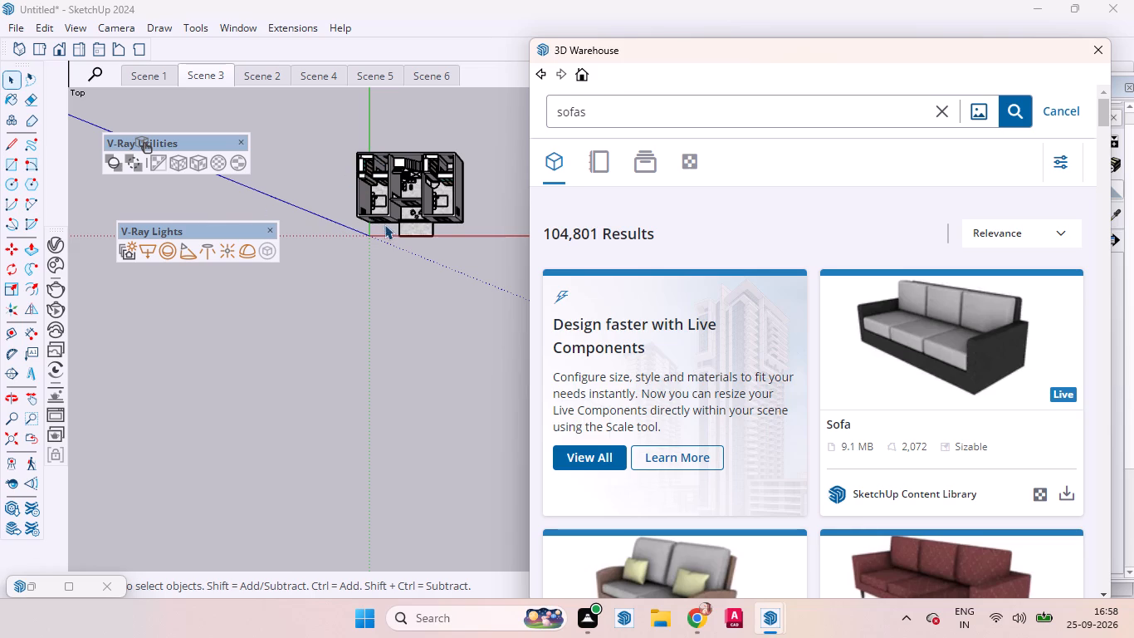
pyautogui.scroll(1, 393, 204)
pyautogui.scroll(-2, 393, 204)
pyautogui.scroll(5, 395, 205)
pyautogui.scroll(-2, 386, 230)
pyautogui.scroll(5, 386, 230)
pyautogui.moveTo(397, 238); pyautogui.dragTo(443, 105, button='middle')
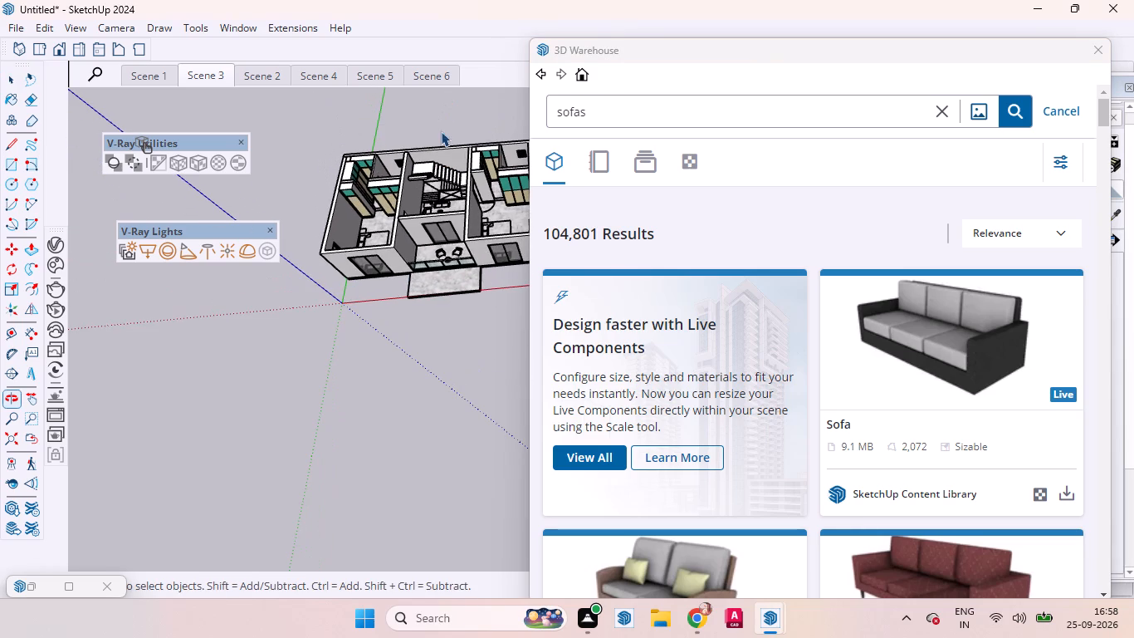
pyautogui.scroll(-3, 731, 368)
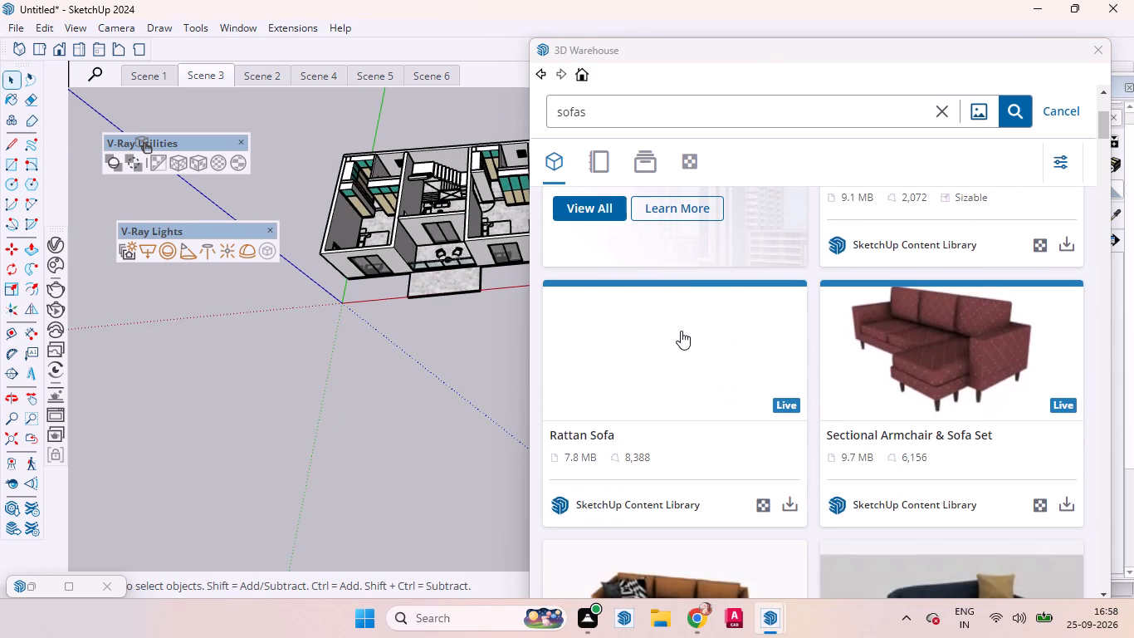
pyautogui.scroll(-1, 706, 345)
pyautogui.scroll(1, 706, 345)
pyautogui.scroll(-6, 706, 345)
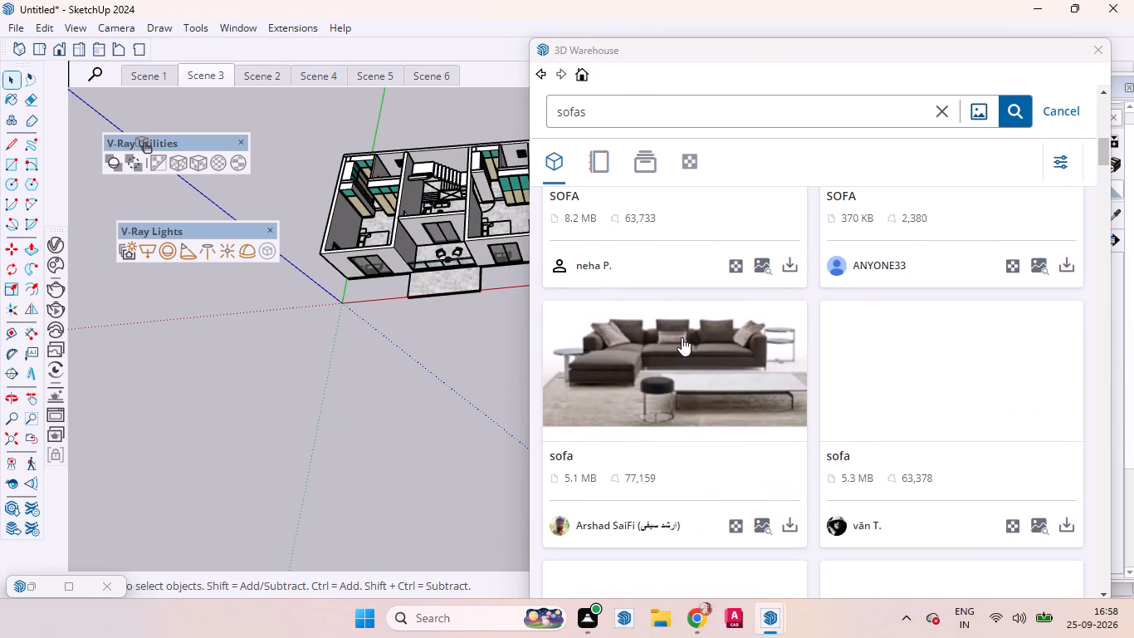
pyautogui.scroll(-8, 593, 340)
pyautogui.scroll(1, 408, 130)
pyautogui.scroll(-1, 409, 130)
pyautogui.scroll(4, 409, 130)
pyautogui.scroll(-2, 409, 130)
pyautogui.scroll(3, 410, 130)
pyautogui.scroll(-1, 433, 222)
pyautogui.scroll(7, 433, 222)
pyautogui.scroll(-1, 433, 222)
pyautogui.scroll(1, 433, 222)
pyautogui.moveTo(434, 220); pyautogui.dragTo(432, 227, button='middle')
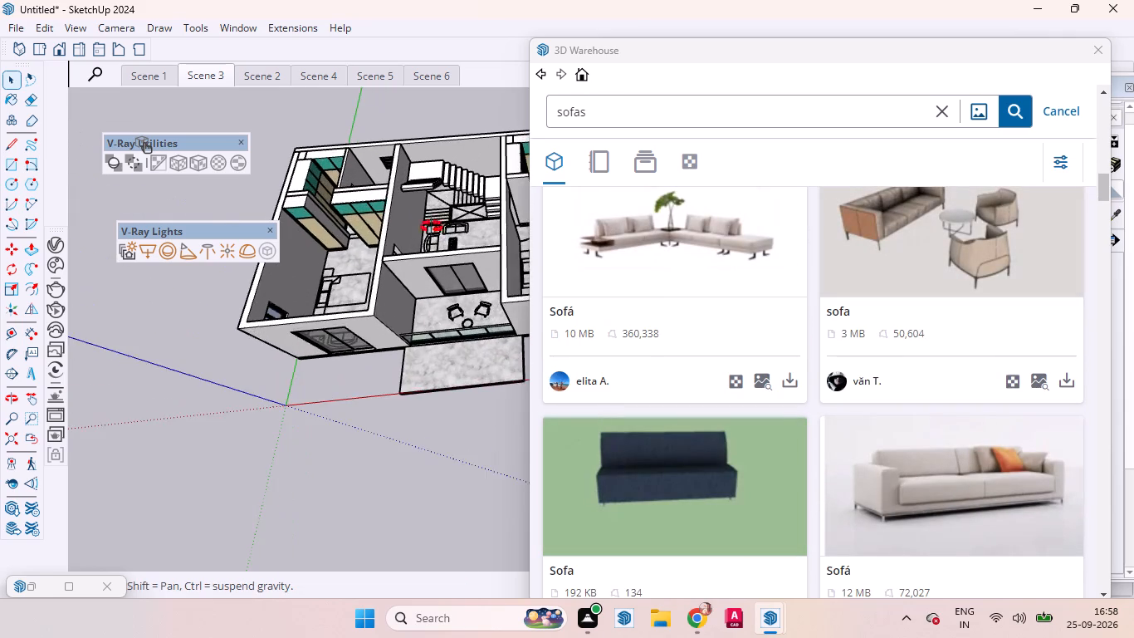
pyautogui.moveTo(432, 227); pyautogui.dragTo(408, 290, button='middle')
pyautogui.scroll(2, 393, 265)
pyautogui.scroll(-6, 609, 352)
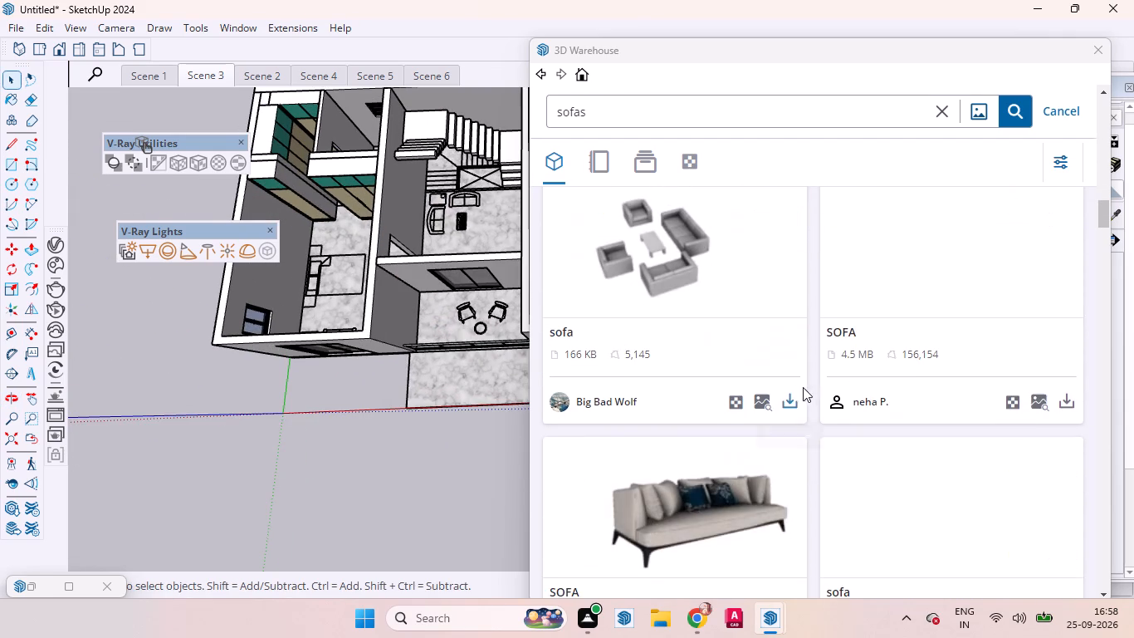
pyautogui.scroll(1, 805, 387)
pyautogui.scroll(-3, 712, 338)
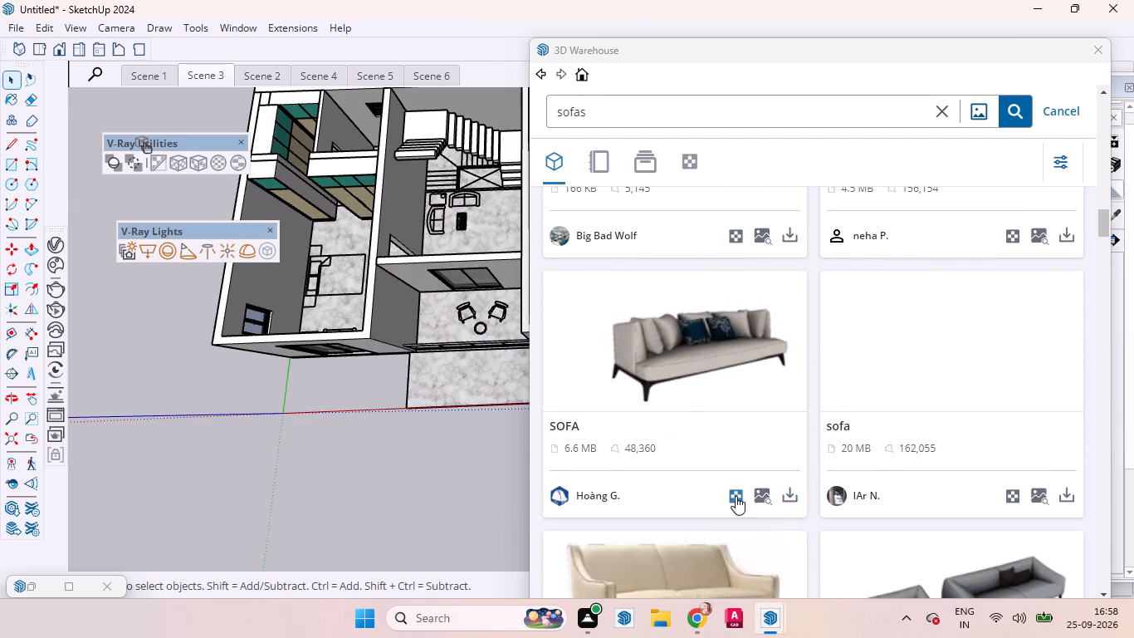
pyautogui.scroll(-7, 653, 390)
pyautogui.scroll(2, 652, 378)
pyautogui.scroll(3, 740, 377)
pyautogui.scroll(-1, 734, 391)
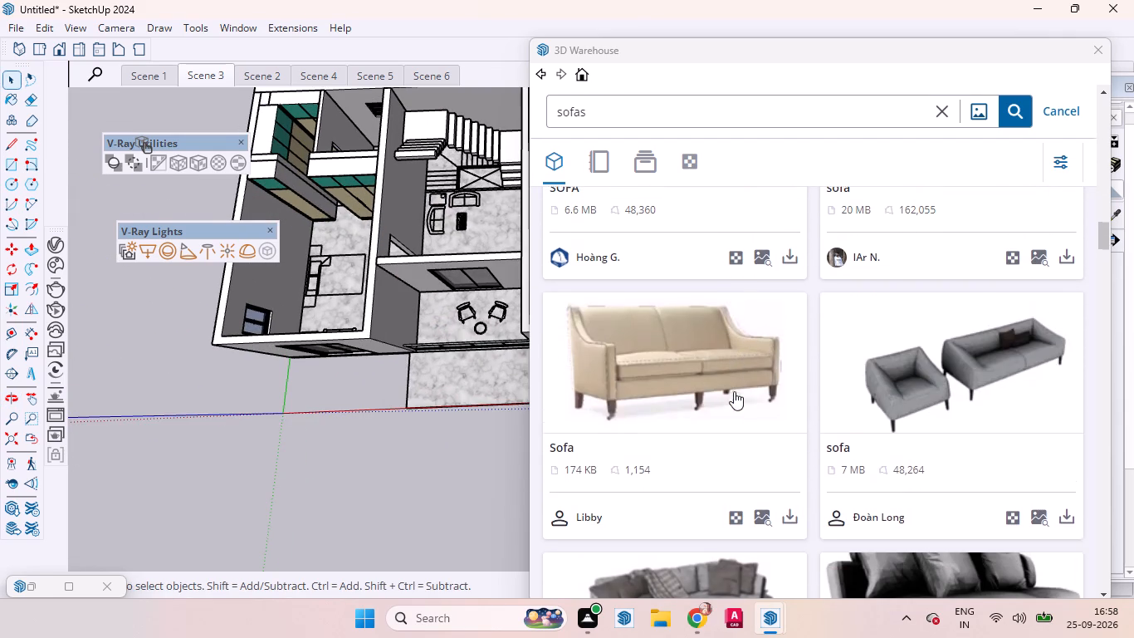
# Load the beige two-seat Sofa (174 KB) directly into the model and place it in the living room over the drawn furniture outlines.
pyautogui.click(787, 505)
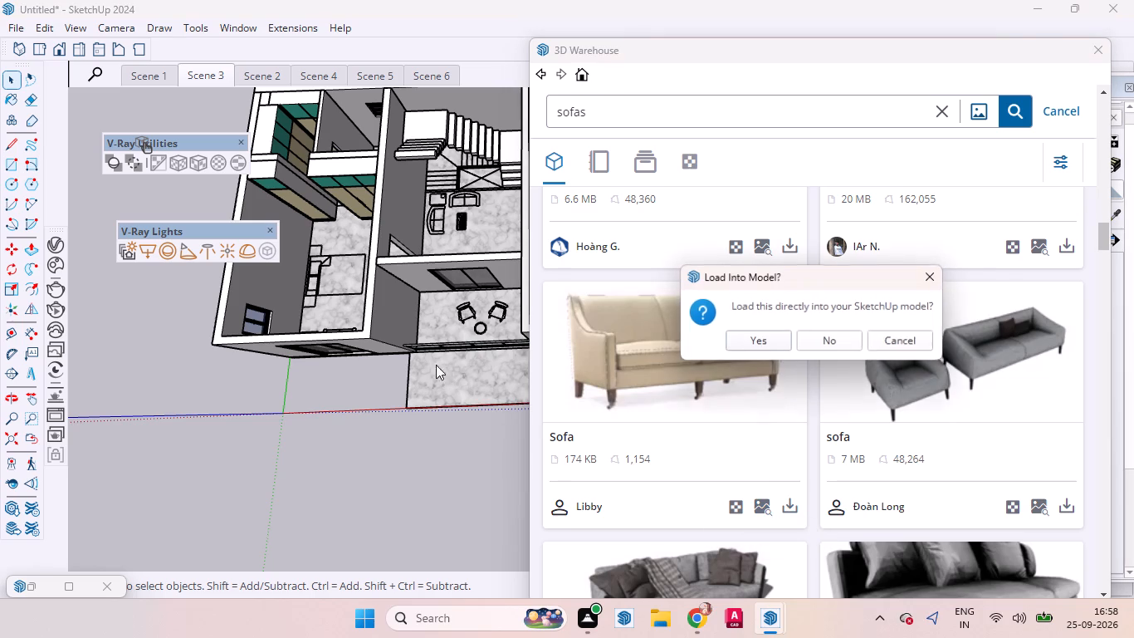
pyautogui.click(755, 342)
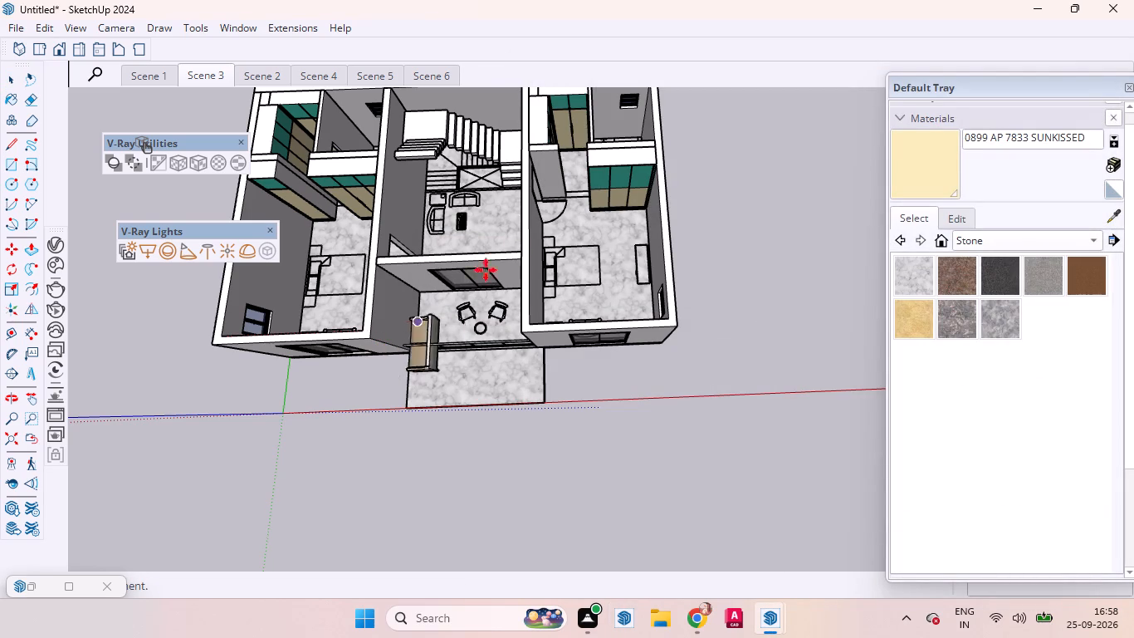
pyautogui.scroll(7, 433, 169)
pyautogui.scroll(-1, 433, 215)
pyautogui.scroll(8, 433, 215)
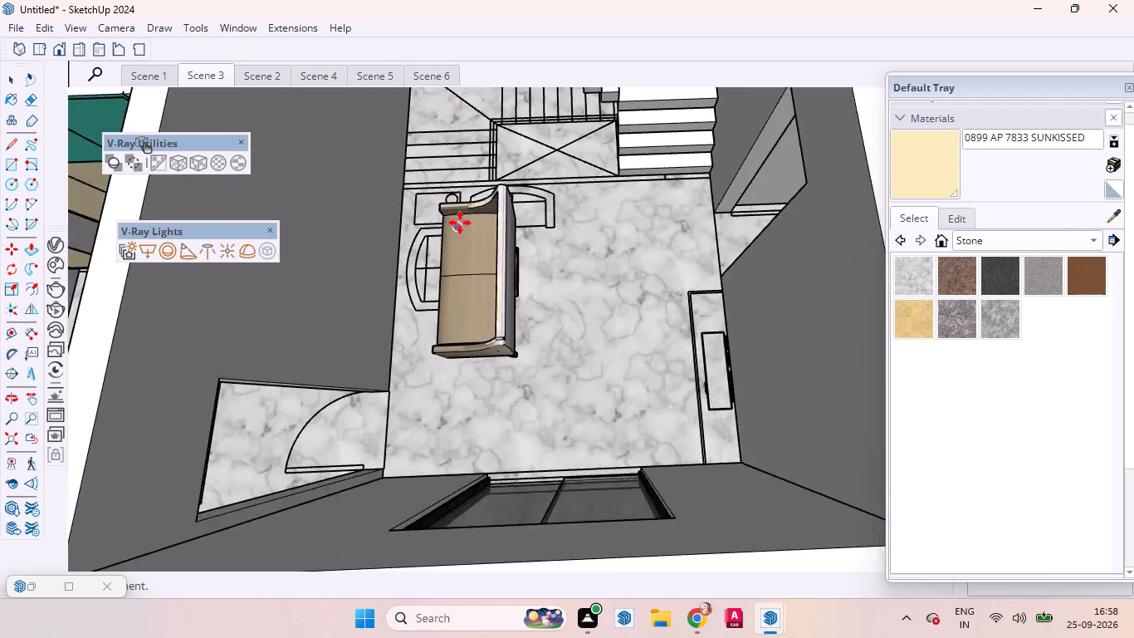
pyautogui.scroll(5, 460, 223)
pyautogui.click(467, 225)
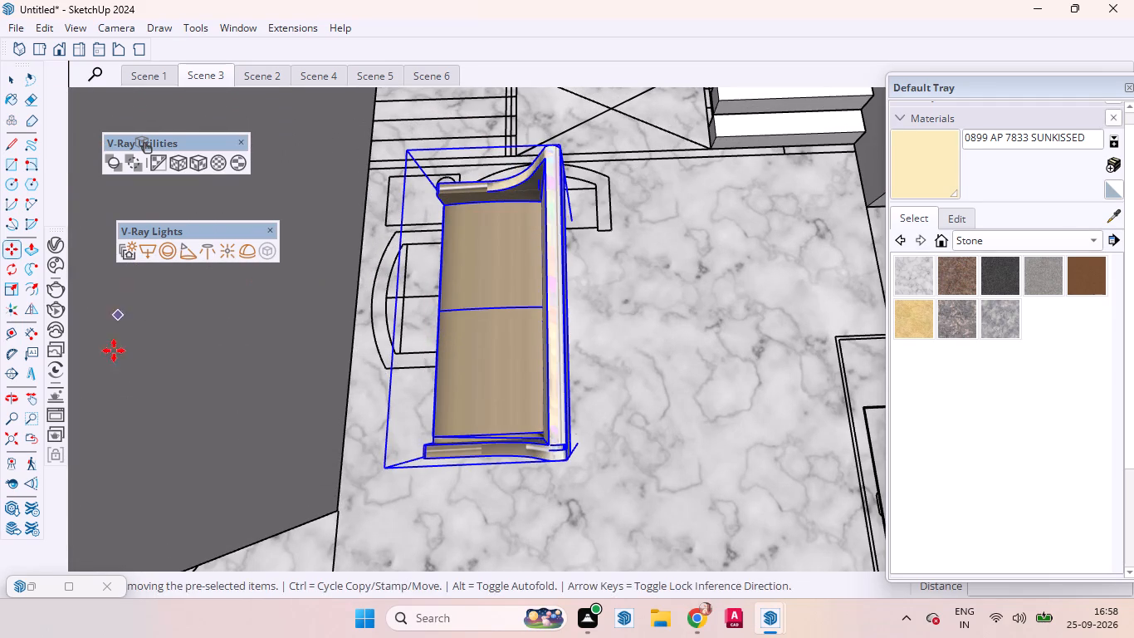
# Flip the sofa about its red plane so its back faces the living room wall.
pyautogui.click(32, 311)
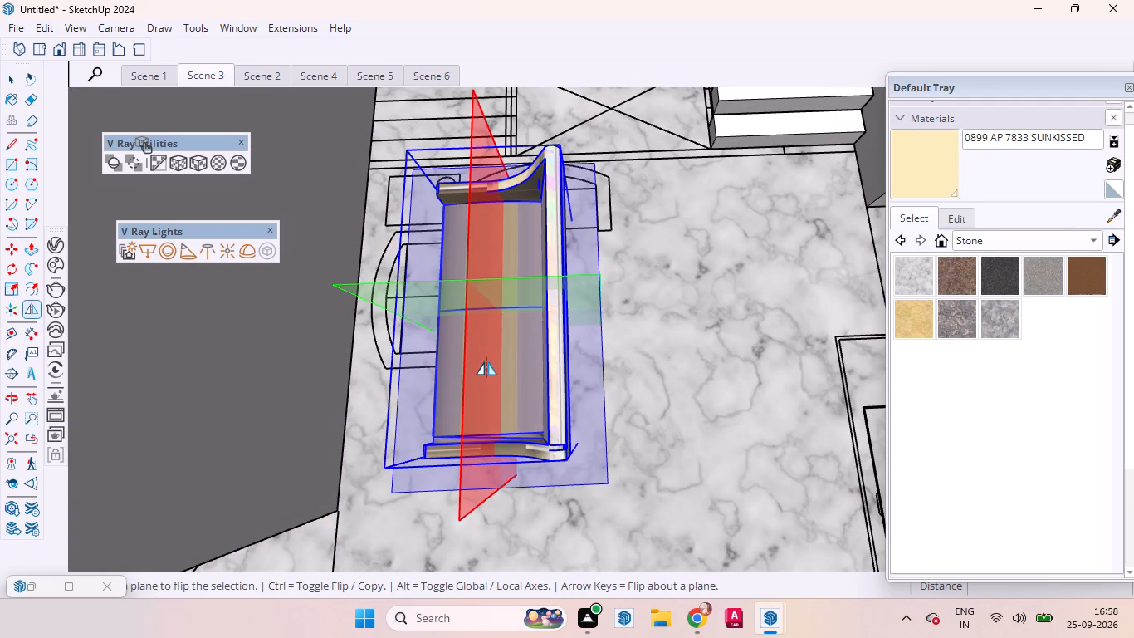
pyautogui.click(472, 361)
pyautogui.moveTo(528, 366); pyautogui.dragTo(241, 326, button='middle')
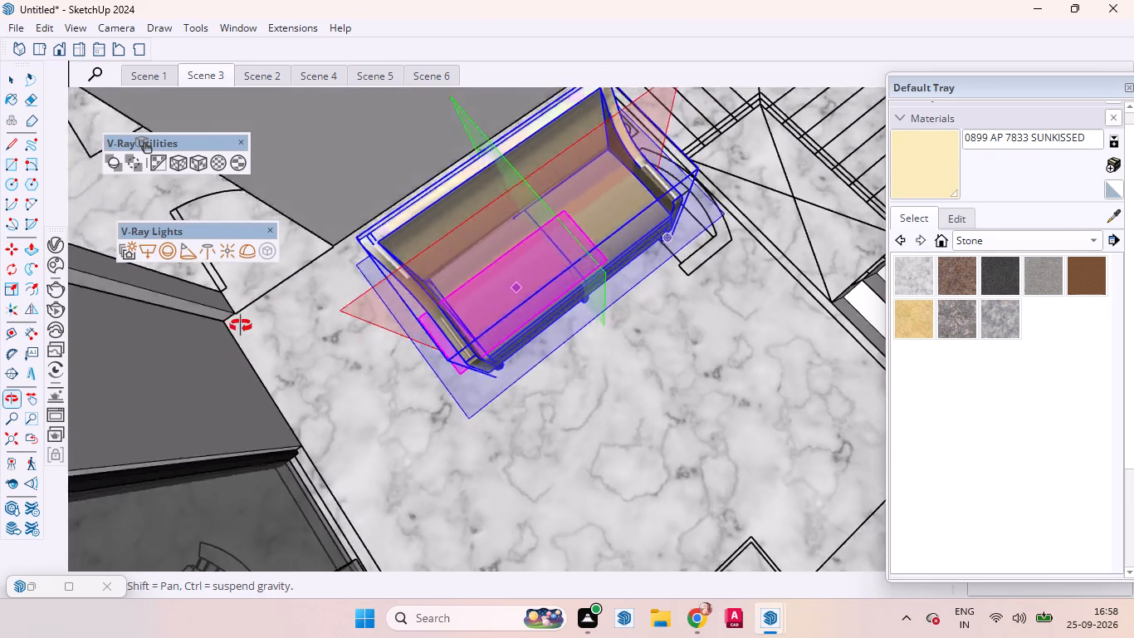
pyautogui.moveTo(241, 326); pyautogui.dragTo(238, 310, button='middle')
pyautogui.scroll(2, 521, 338)
pyautogui.scroll(-7, 521, 338)
pyautogui.scroll(1, 521, 338)
pyautogui.press('space')
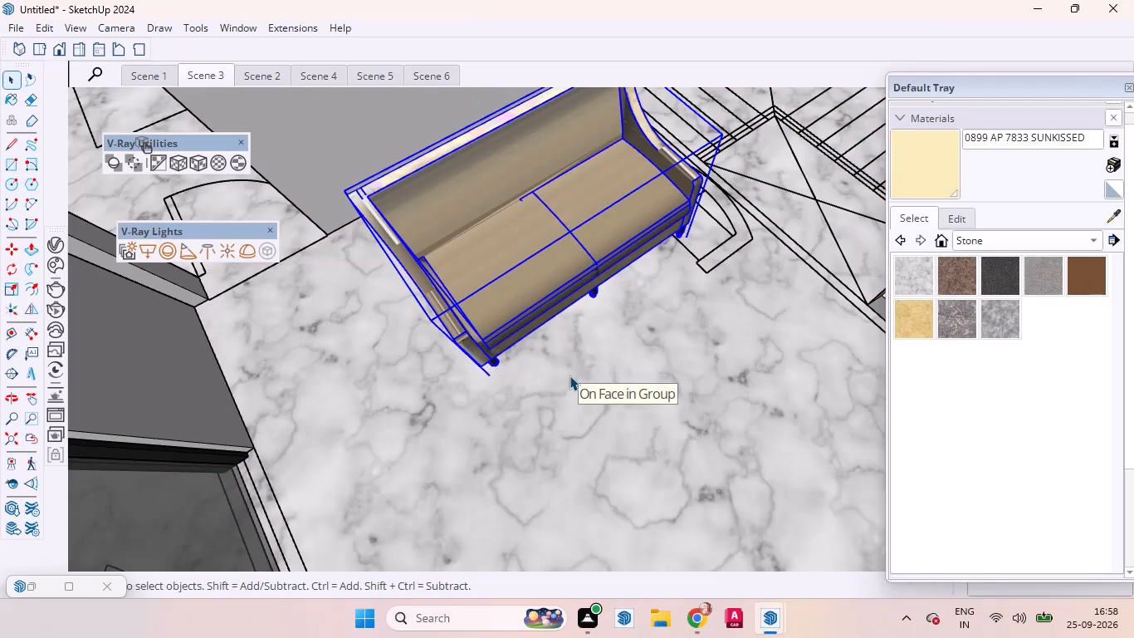
# Move the sofa about 2' 10" across the floor toward the sofa outline drawn along the living room wall.
pyautogui.scroll(6, 507, 199)
pyautogui.moveTo(504, 320); pyautogui.dragTo(543, 106, button='middle')
pyautogui.scroll(1, 490, 410)
pyautogui.scroll(-1, 489, 410)
pyautogui.scroll(1, 489, 411)
pyautogui.scroll(-2, 489, 411)
pyautogui.scroll(1, 489, 412)
pyautogui.scroll(-1, 489, 412)
pyautogui.scroll(2, 489, 412)
pyautogui.moveTo(505, 449); pyautogui.dragTo(390, 480, button='middle')
pyautogui.scroll(-7, 405, 466)
pyautogui.scroll(1, 388, 475)
pyautogui.scroll(-2, 386, 475)
pyautogui.moveTo(643, 427); pyautogui.dragTo(430, 489, button='middle')
pyautogui.scroll(2, 711, 410)
pyautogui.scroll(-1, 713, 409)
pyautogui.scroll(1, 713, 409)
pyautogui.scroll(-2, 714, 409)
pyautogui.scroll(1, 714, 409)
pyautogui.moveTo(715, 425); pyautogui.dragTo(583, 342, button='middle')
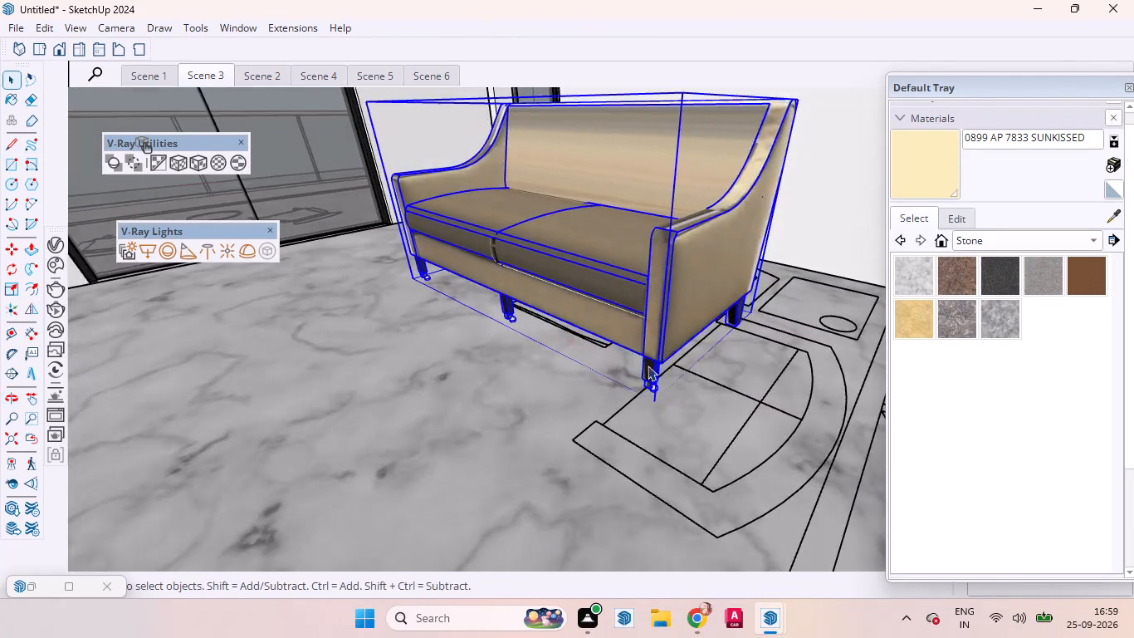
pyautogui.scroll(5, 674, 385)
pyautogui.press('m')
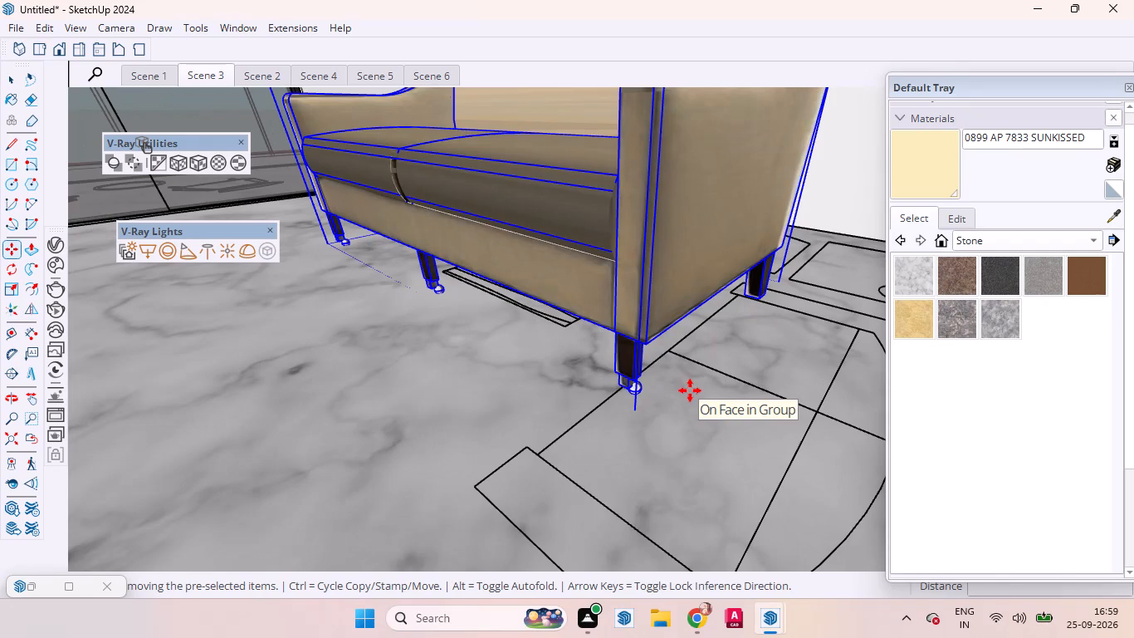
pyautogui.scroll(11, 646, 374)
pyautogui.scroll(-3, 647, 415)
pyautogui.scroll(2, 647, 415)
pyautogui.scroll(-1, 646, 415)
pyautogui.click(604, 400)
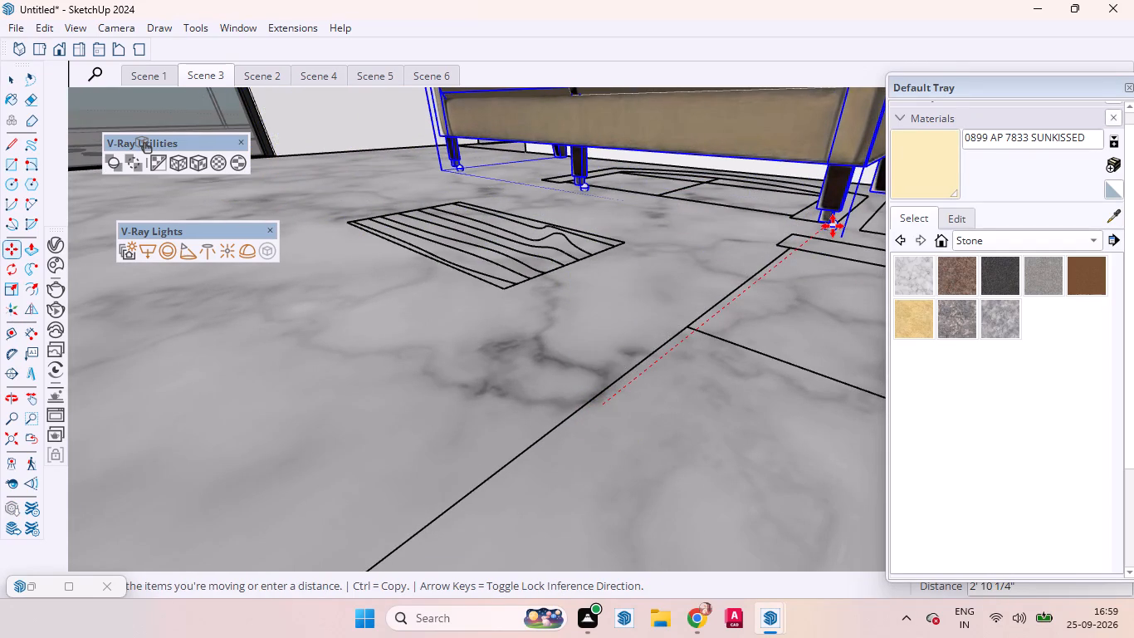
pyautogui.click(833, 226)
# Copy the sofa about 5' 4" out from the wall, in front of the original.
pyautogui.scroll(-2, 609, 344)
pyautogui.scroll(3, 618, 356)
pyautogui.scroll(-4, 618, 356)
pyautogui.moveTo(491, 349); pyautogui.dragTo(663, 444, button='middle')
pyautogui.scroll(-6, 638, 447)
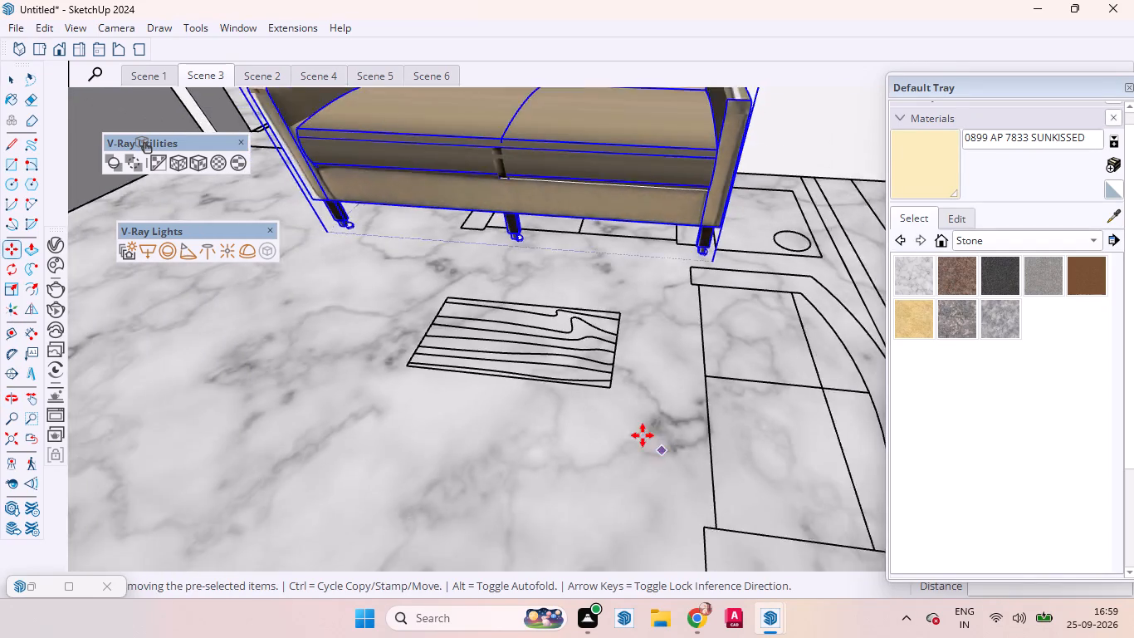
pyautogui.scroll(-5, 643, 435)
pyautogui.scroll(1, 646, 435)
pyautogui.scroll(-1, 646, 435)
pyautogui.scroll(1, 638, 426)
pyautogui.scroll(-3, 638, 426)
pyautogui.moveTo(584, 415); pyautogui.dragTo(727, 453, button='middle')
pyautogui.scroll(-7, 498, 317)
pyautogui.scroll(1, 599, 331)
pyautogui.scroll(-1, 603, 332)
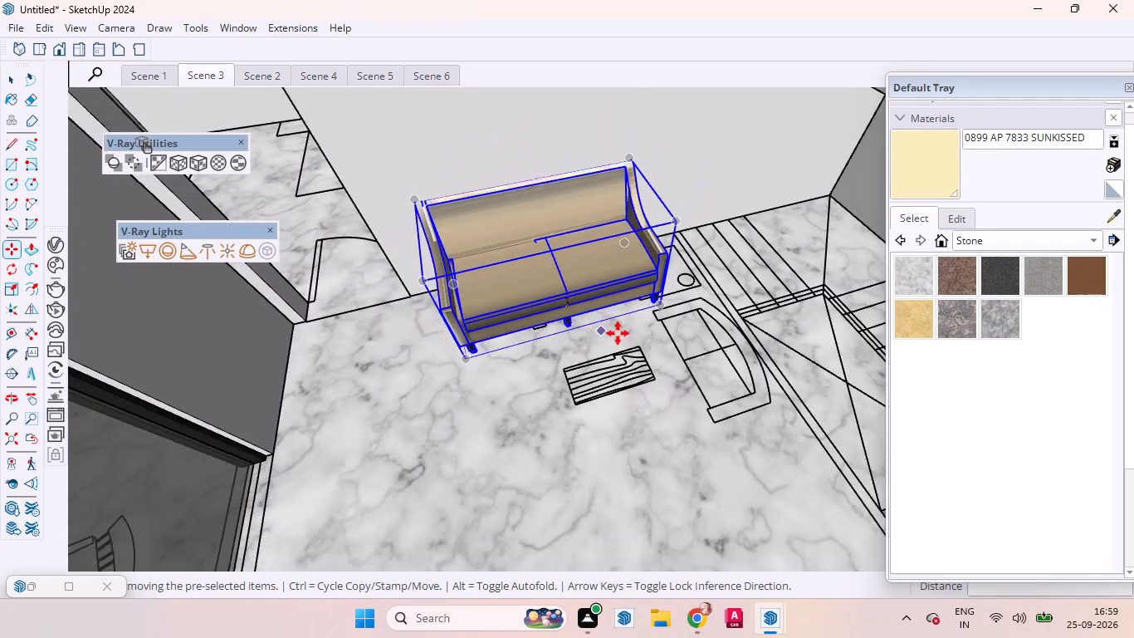
pyautogui.press('m')
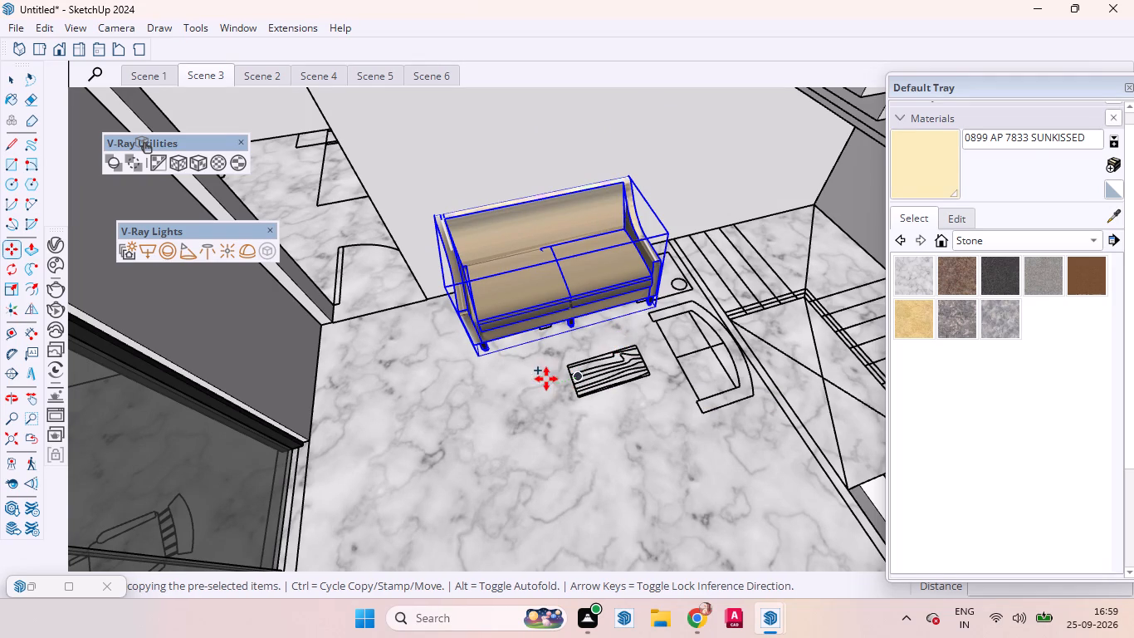
pyautogui.click(507, 359)
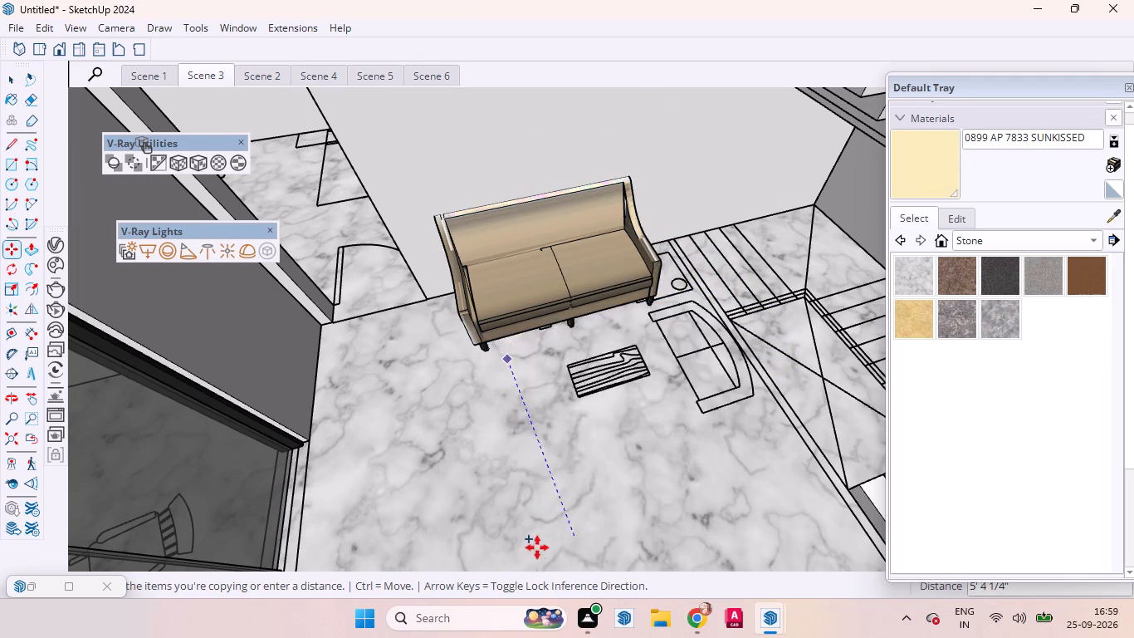
pyautogui.click(559, 555)
pyautogui.scroll(-5, 598, 345)
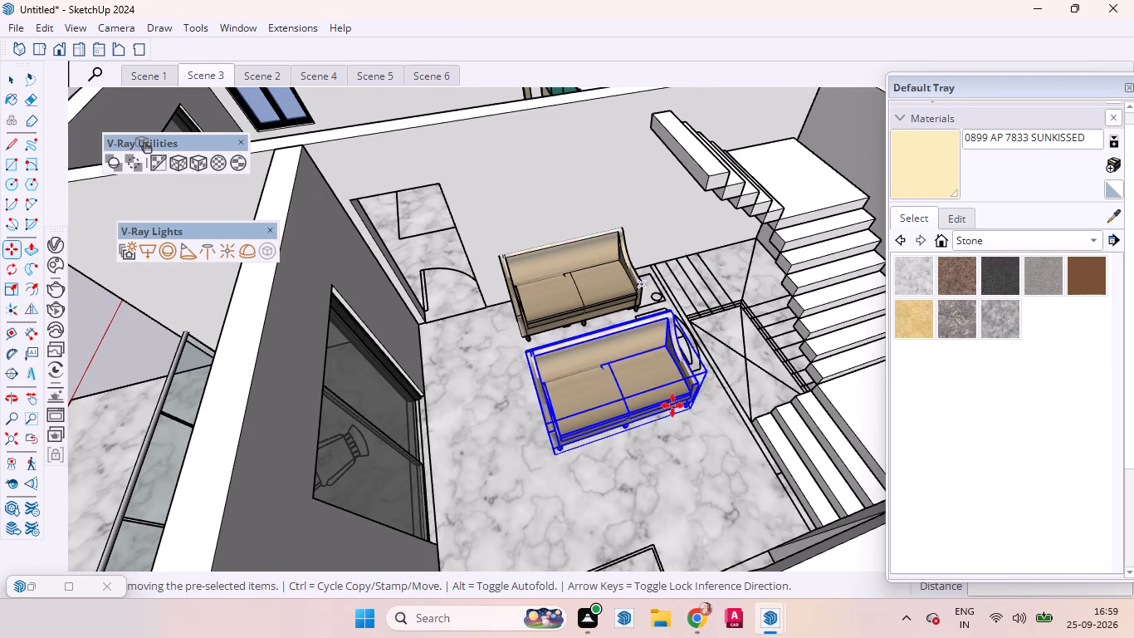
# Rotate the copied sofa 90 degrees on the floor plane so it sits perpendicular to the first, near the stairs.
pyautogui.press('q')
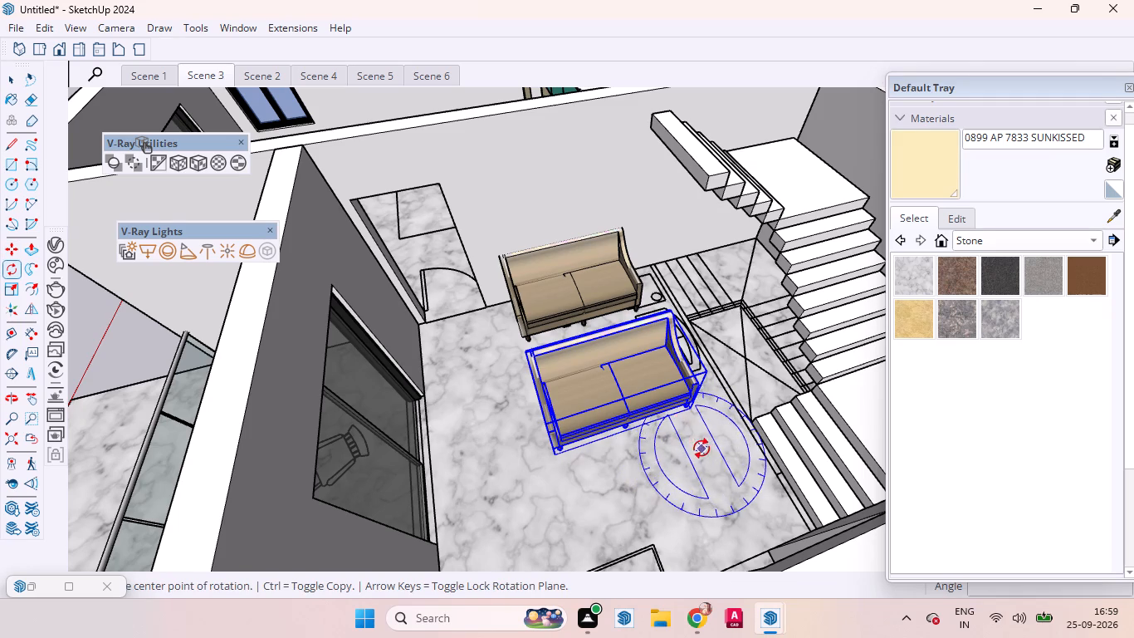
pyautogui.click(701, 449)
pyautogui.click(540, 488)
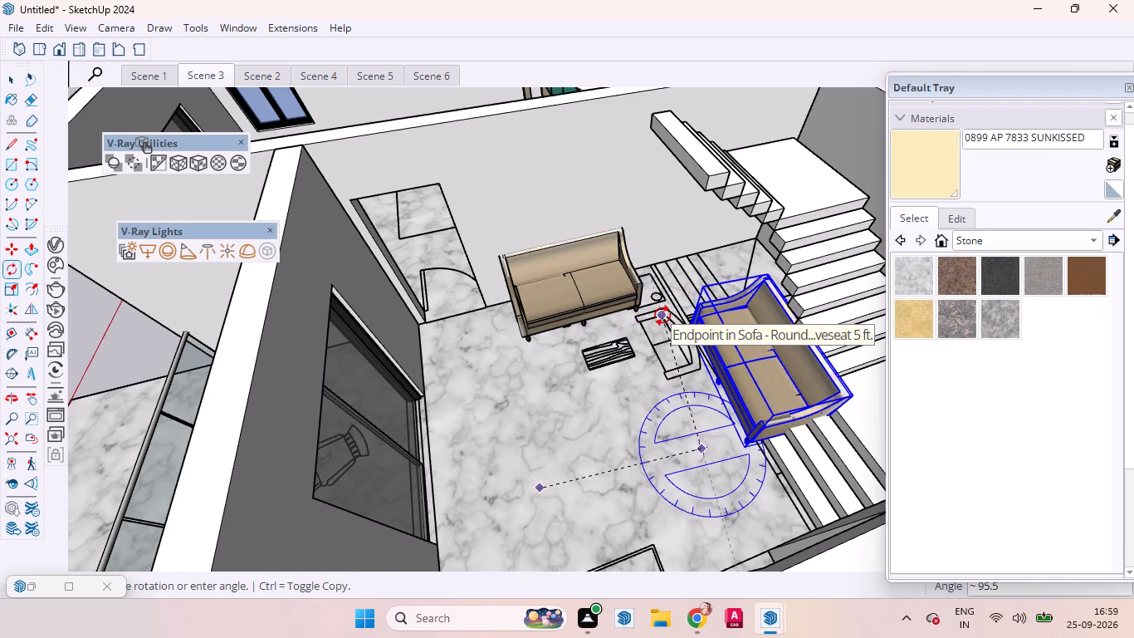
pyautogui.write('90')
pyautogui.press('Return')
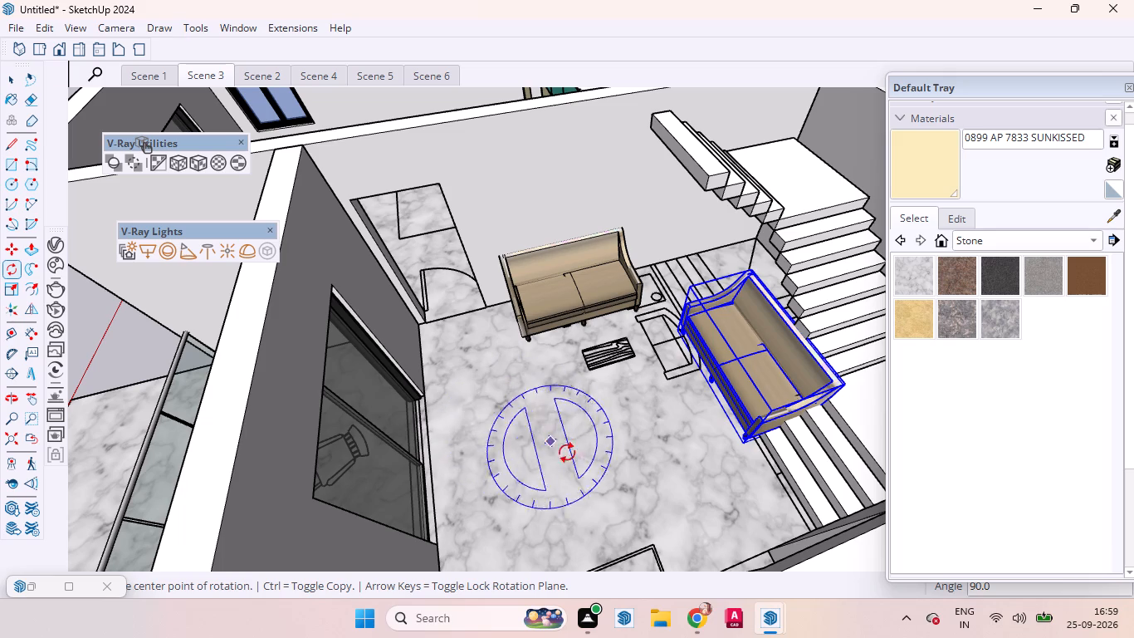
# Move the rotated sofa about 2' 5" beside the first one, forming an L-shaped corner over the drawn armchair outline.
pyautogui.moveTo(557, 434); pyautogui.dragTo(846, 420, button='middle')
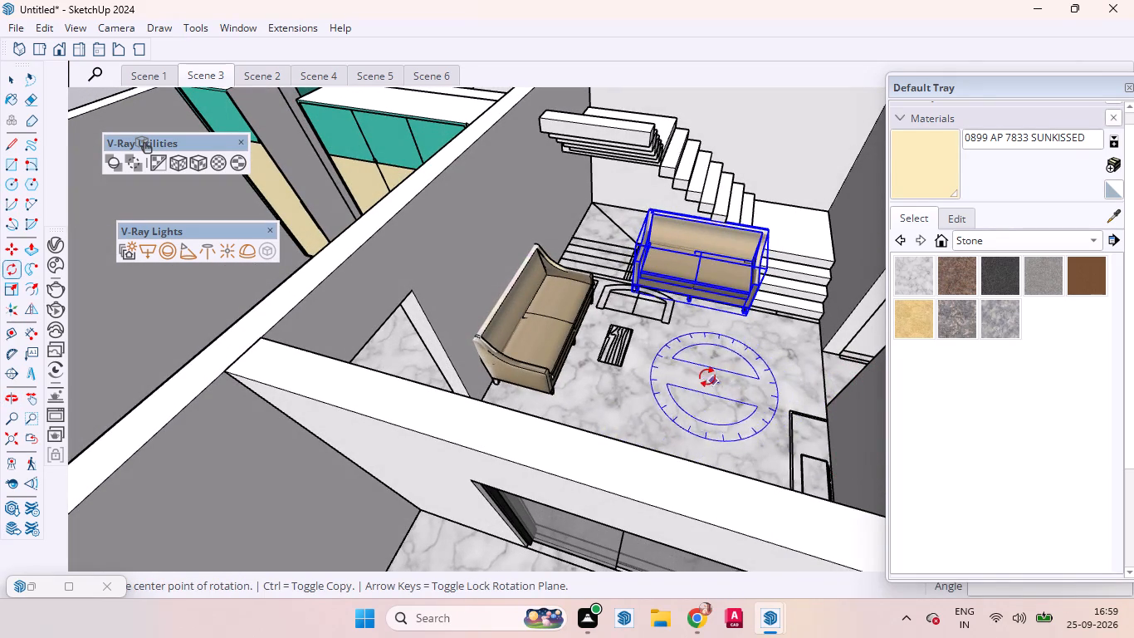
pyautogui.press('space')
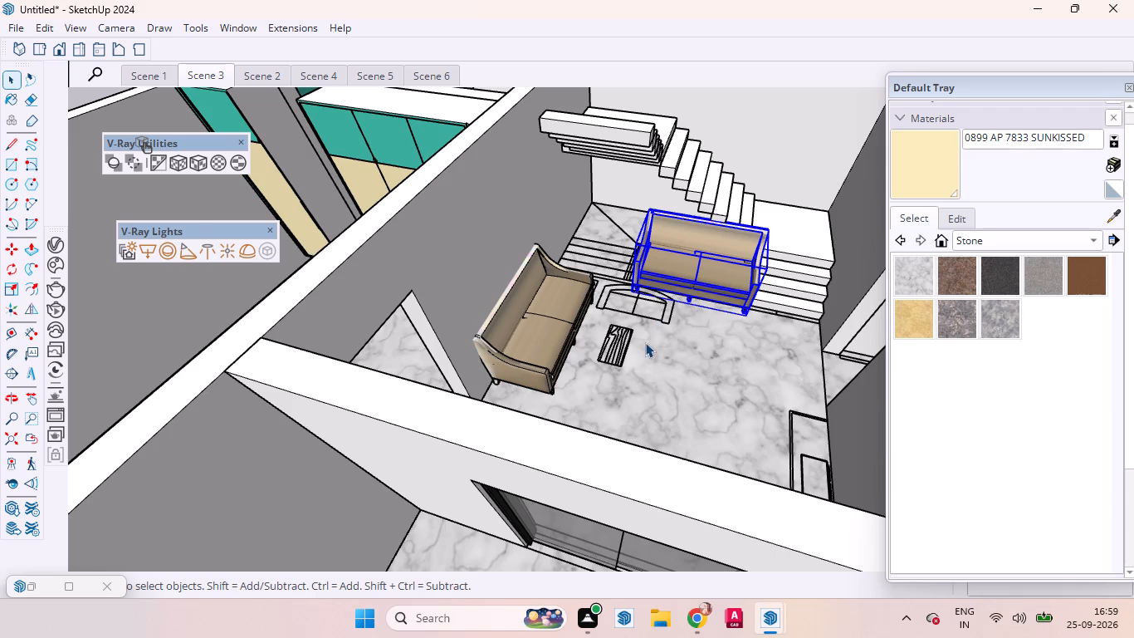
pyautogui.press('m')
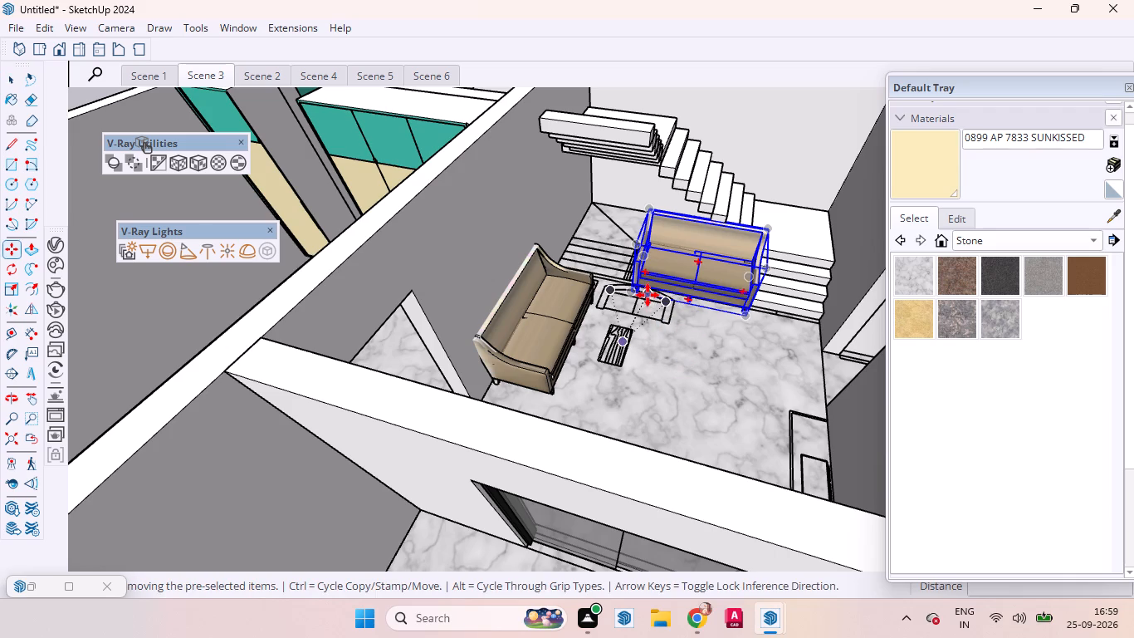
pyautogui.click(633, 292)
pyautogui.scroll(1, 597, 307)
pyautogui.scroll(-1, 597, 307)
pyautogui.scroll(20, 599, 306)
pyautogui.scroll(1, 599, 306)
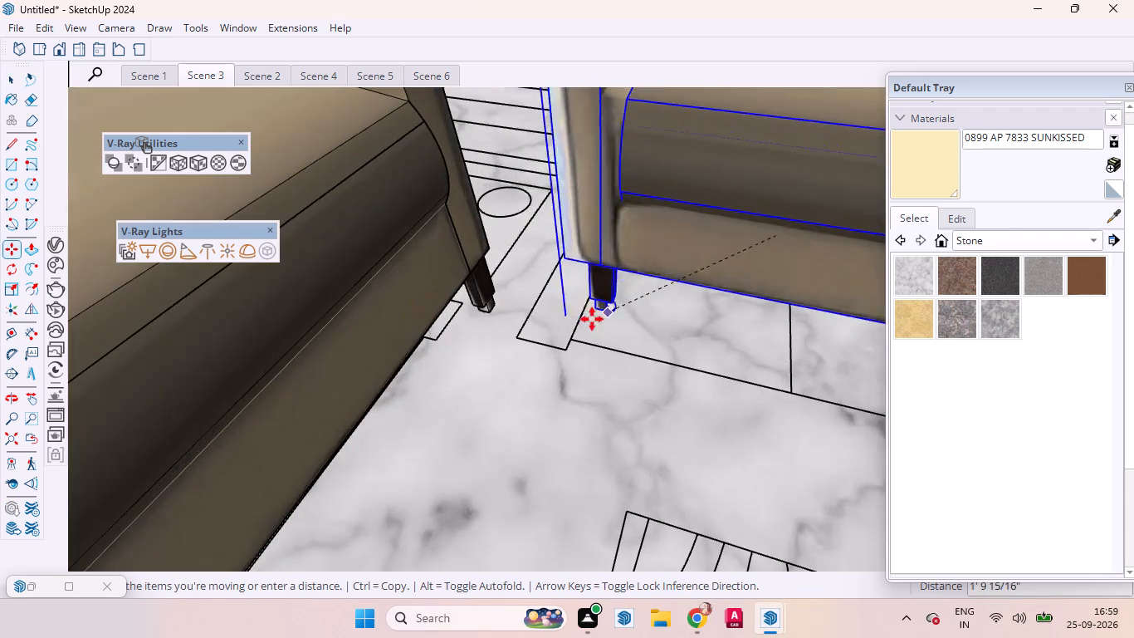
pyautogui.click(530, 338)
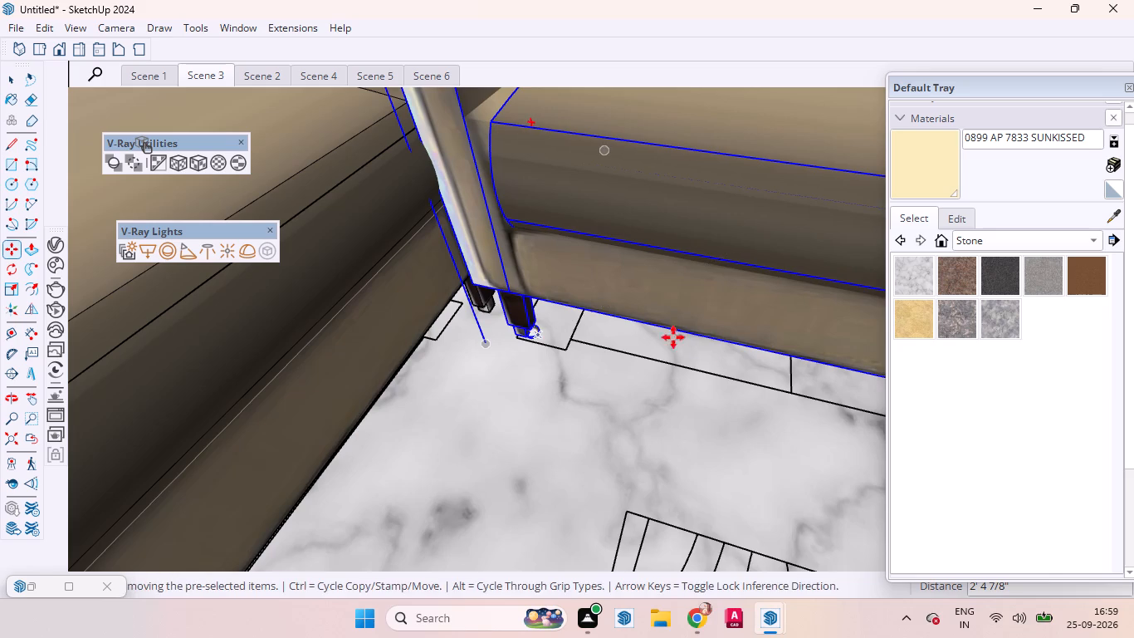
pyautogui.press('space')
# Examine the L-shaped sofa arrangement from several angles and from the top.
pyautogui.scroll(-2, 677, 310)
pyautogui.scroll(2, 683, 310)
pyautogui.scroll(-1, 692, 308)
pyautogui.scroll(1, 694, 307)
pyautogui.scroll(-8, 697, 306)
pyautogui.scroll(3, 612, 321)
pyautogui.scroll(-14, 612, 321)
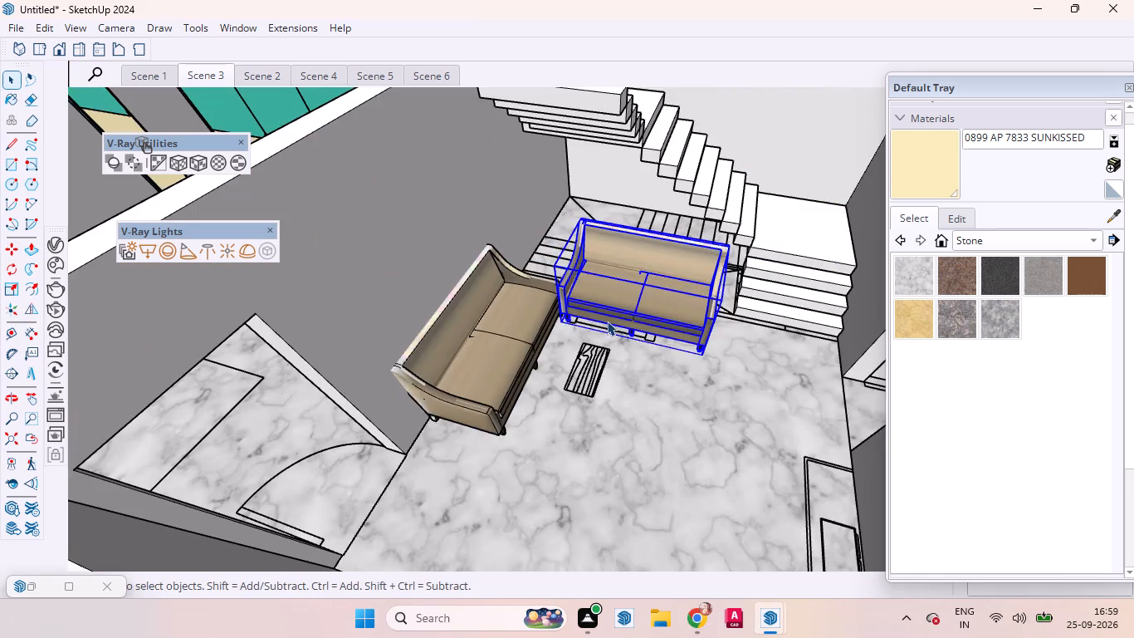
pyautogui.moveTo(607, 321); pyautogui.dragTo(572, 423, button='middle')
pyautogui.click(726, 413)
pyautogui.scroll(1, 666, 359)
pyautogui.moveTo(666, 359); pyautogui.dragTo(534, 292, button='middle')
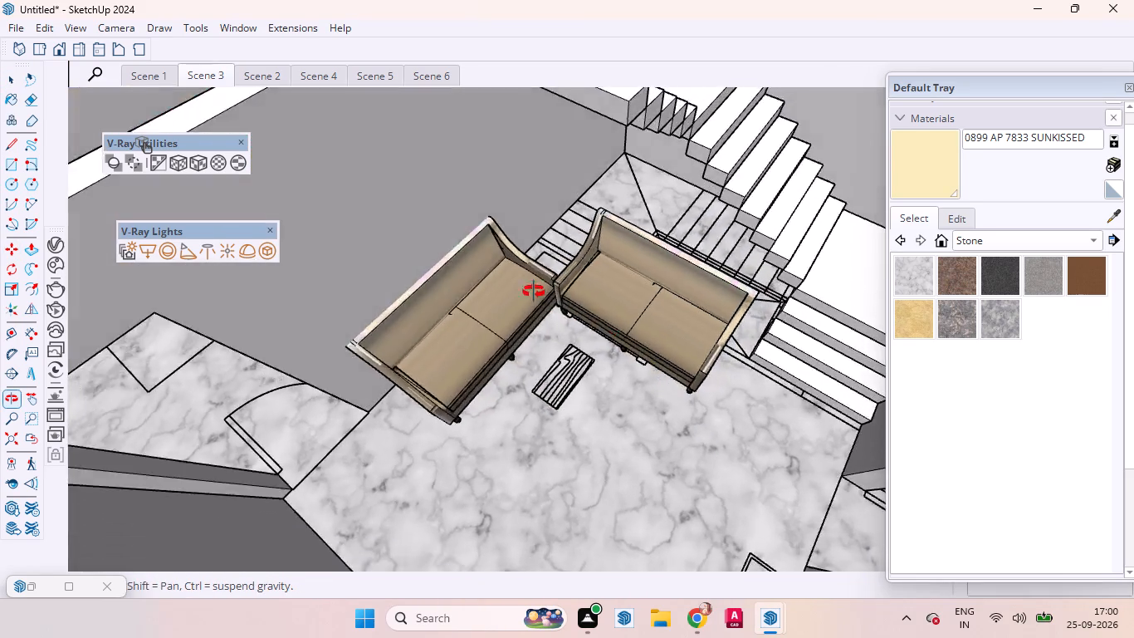
pyautogui.moveTo(534, 292); pyautogui.dragTo(502, 214, button='middle')
pyautogui.scroll(7, 647, 349)
pyautogui.moveTo(614, 364); pyautogui.dragTo(512, 298, button='middle')
pyautogui.scroll(-5, 650, 378)
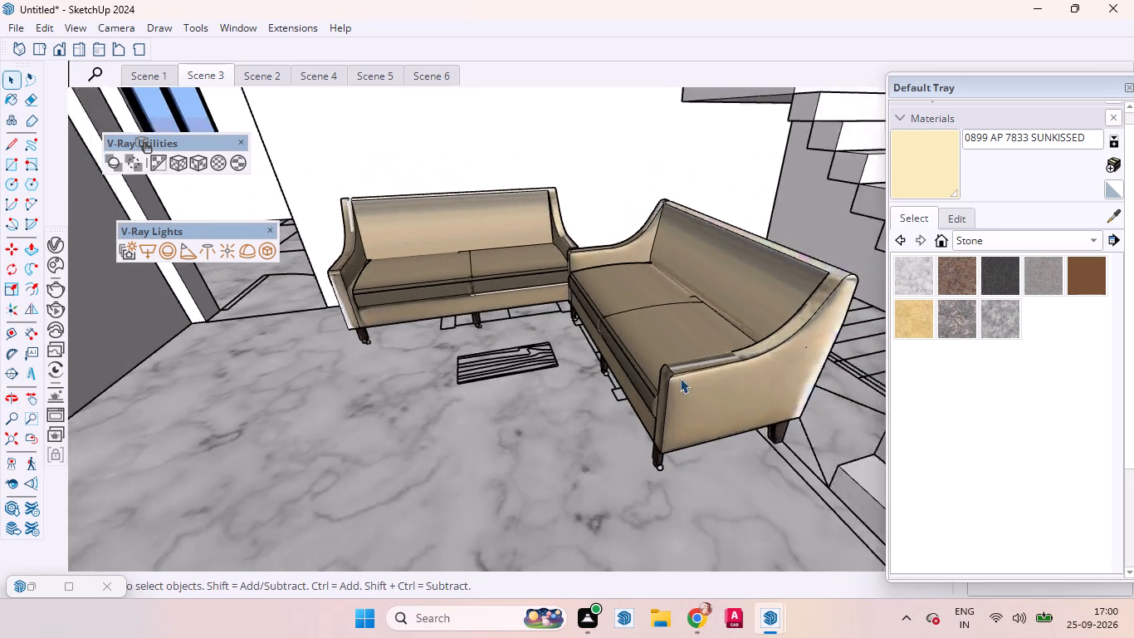
pyautogui.scroll(-5, 655, 379)
pyautogui.scroll(1, 655, 382)
pyautogui.click(43, 46)
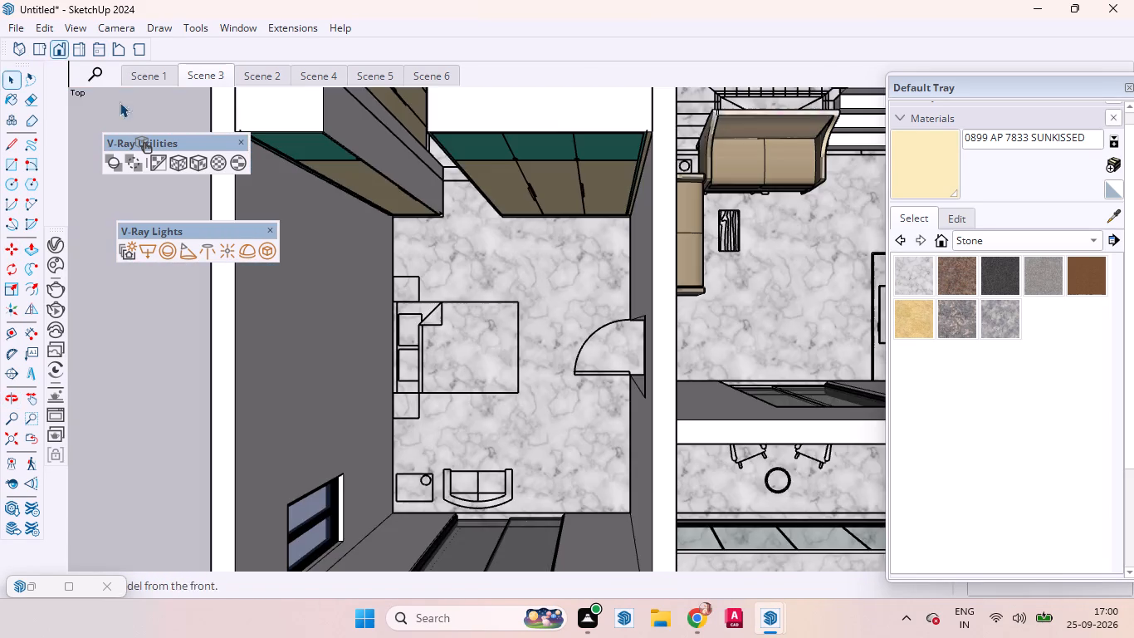
# Examine the living room layout around the L-shaped sofas, comparing it with the whole floor plan.
pyautogui.scroll(-10, 355, 291)
pyautogui.scroll(2, 342, 277)
pyautogui.scroll(-1, 342, 277)
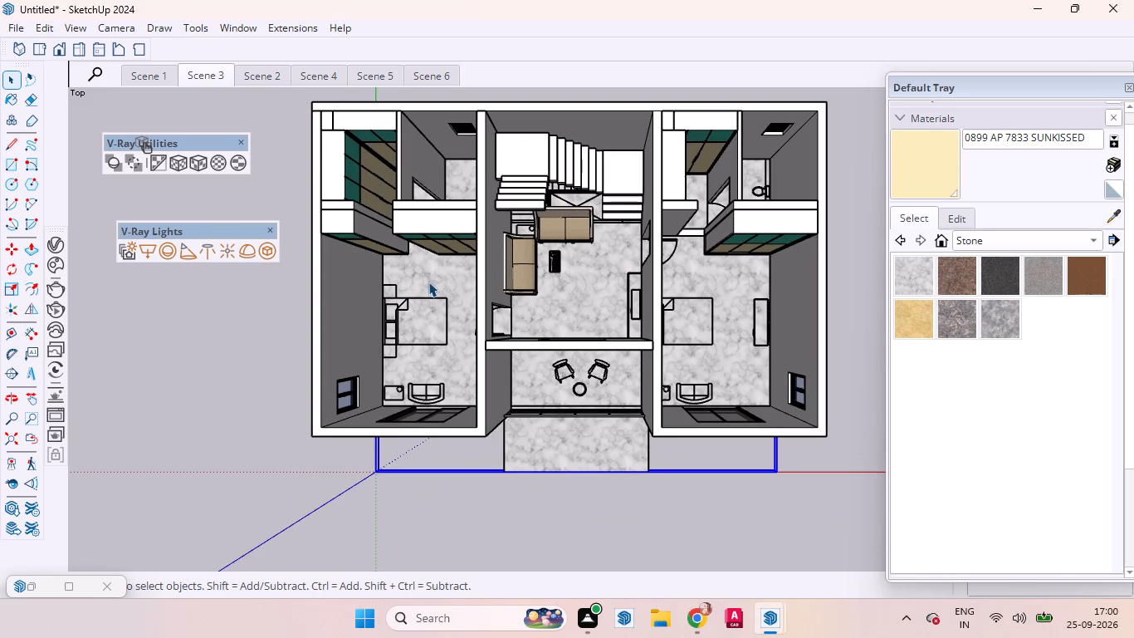
pyautogui.scroll(6, 462, 276)
pyautogui.scroll(1, 510, 219)
pyautogui.moveTo(510, 219); pyautogui.dragTo(527, 444, button='middle')
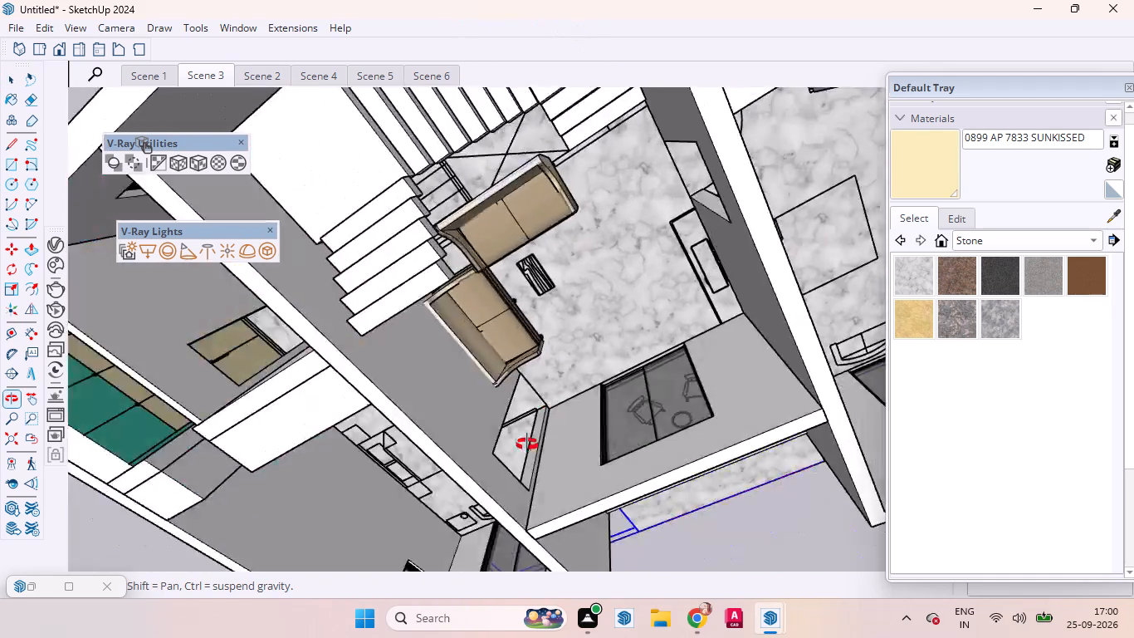
pyautogui.moveTo(527, 444); pyautogui.dragTo(547, 218, button='middle')
pyautogui.scroll(4, 573, 246)
pyautogui.scroll(-2, 573, 246)
pyautogui.scroll(3, 574, 246)
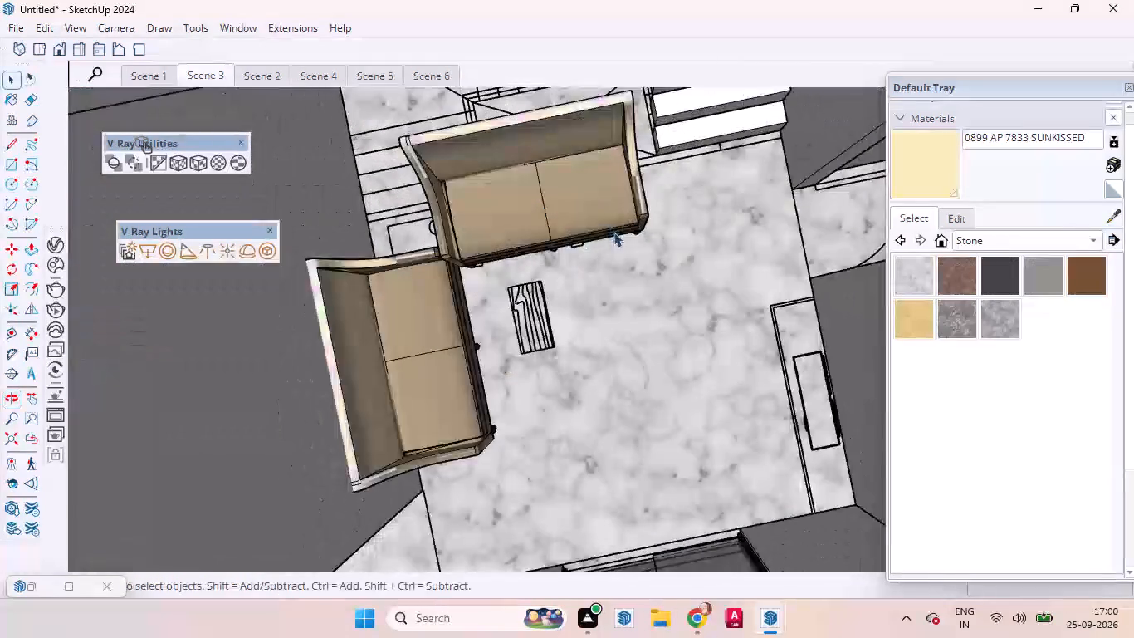
pyautogui.scroll(2, 613, 232)
pyautogui.moveTo(613, 232); pyautogui.dragTo(615, 193, button='middle')
pyautogui.scroll(-2, 630, 191)
pyautogui.scroll(2, 636, 199)
pyautogui.scroll(-15, 642, 204)
pyautogui.scroll(1, 640, 286)
pyautogui.scroll(-2, 640, 290)
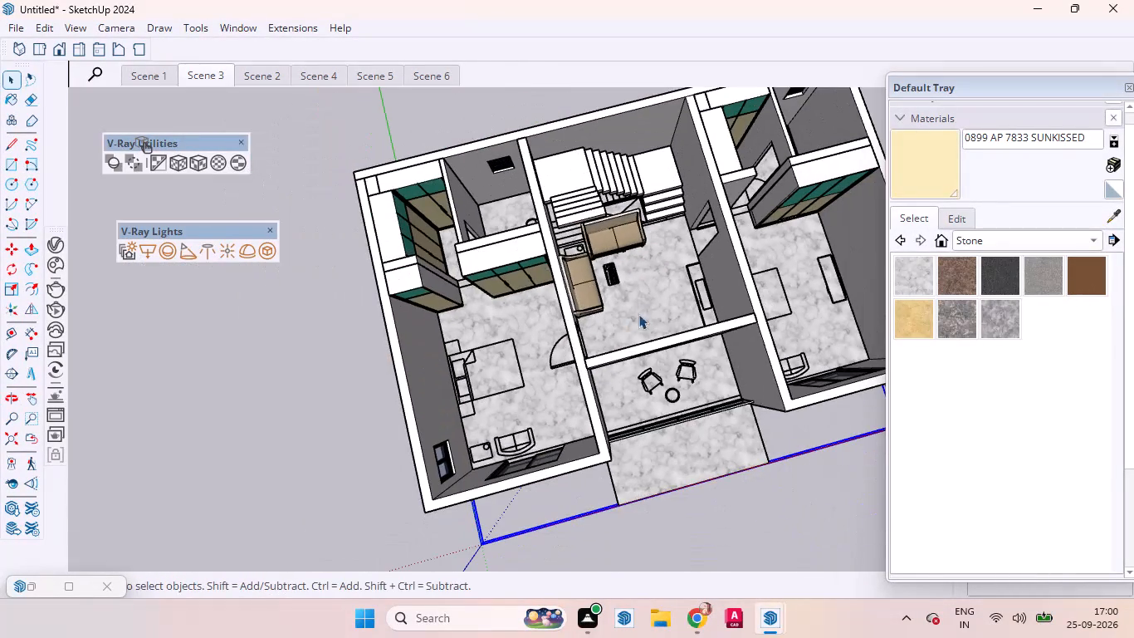
# Clear the selection and inspect the gap between the staircase and the sofas from the stair side.
pyautogui.moveTo(636, 401); pyautogui.dragTo(826, 145, button='middle')
pyautogui.scroll(-6, 588, 263)
pyautogui.click(406, 439)
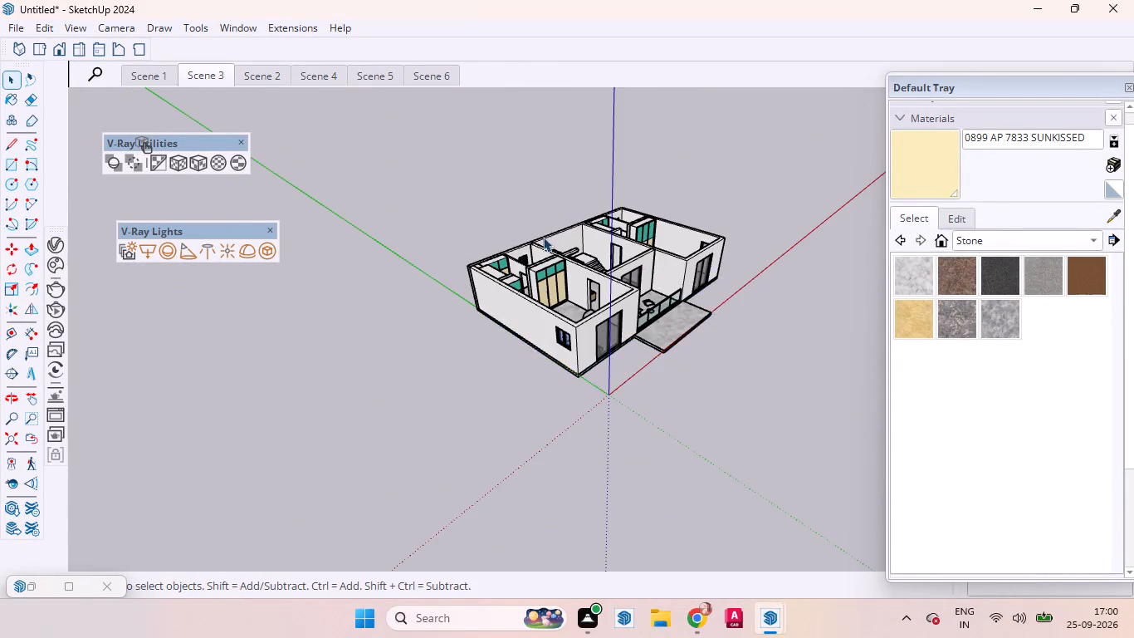
pyautogui.scroll(6, 583, 164)
pyautogui.moveTo(537, 282); pyautogui.dragTo(782, 396, button='middle')
pyautogui.scroll(6, 558, 295)
pyautogui.scroll(-4, 603, 365)
pyautogui.scroll(8, 604, 368)
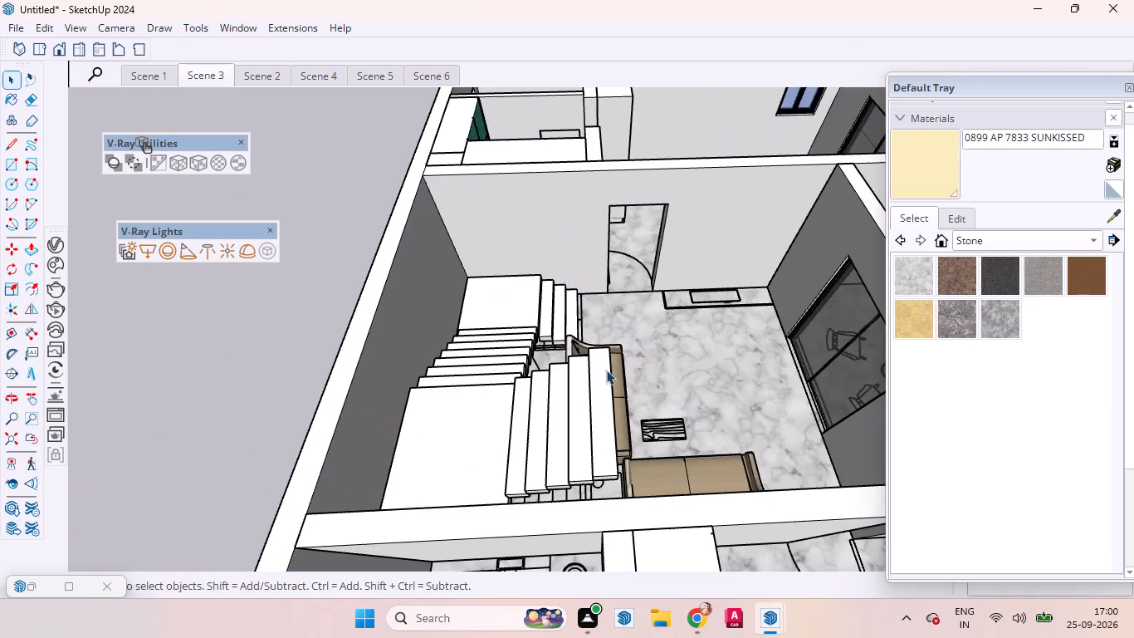
pyautogui.moveTo(485, 336); pyautogui.dragTo(578, 432, button='middle')
pyautogui.scroll(1, 578, 432)
pyautogui.scroll(5, 613, 356)
pyautogui.scroll(-2, 613, 356)
pyautogui.scroll(3, 613, 356)
pyautogui.scroll(-1, 613, 356)
pyautogui.scroll(1, 613, 356)
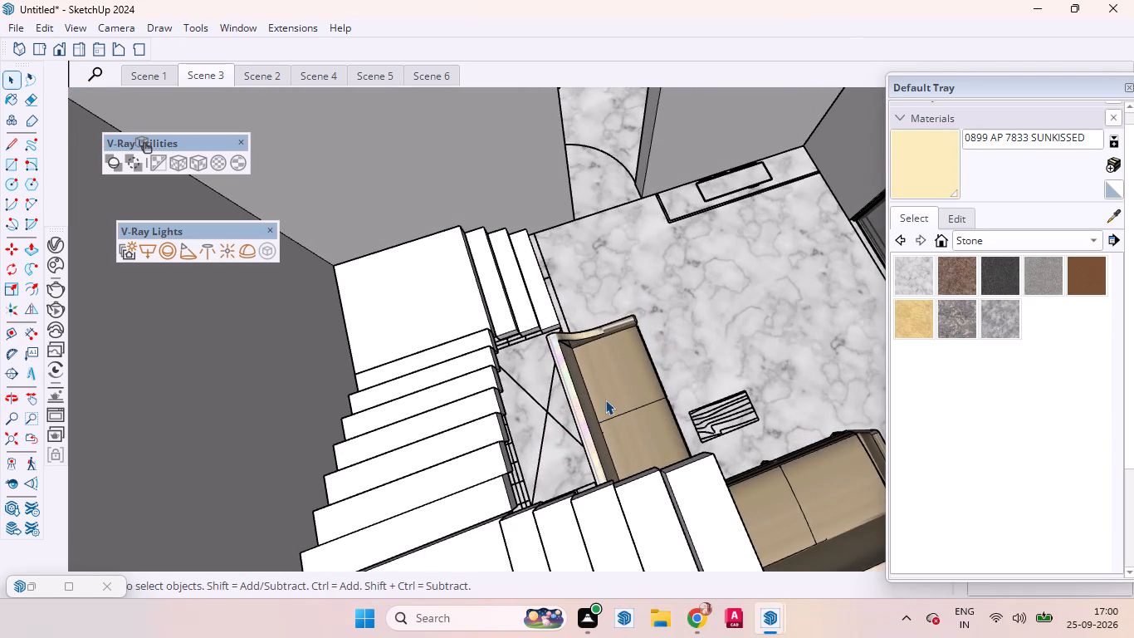
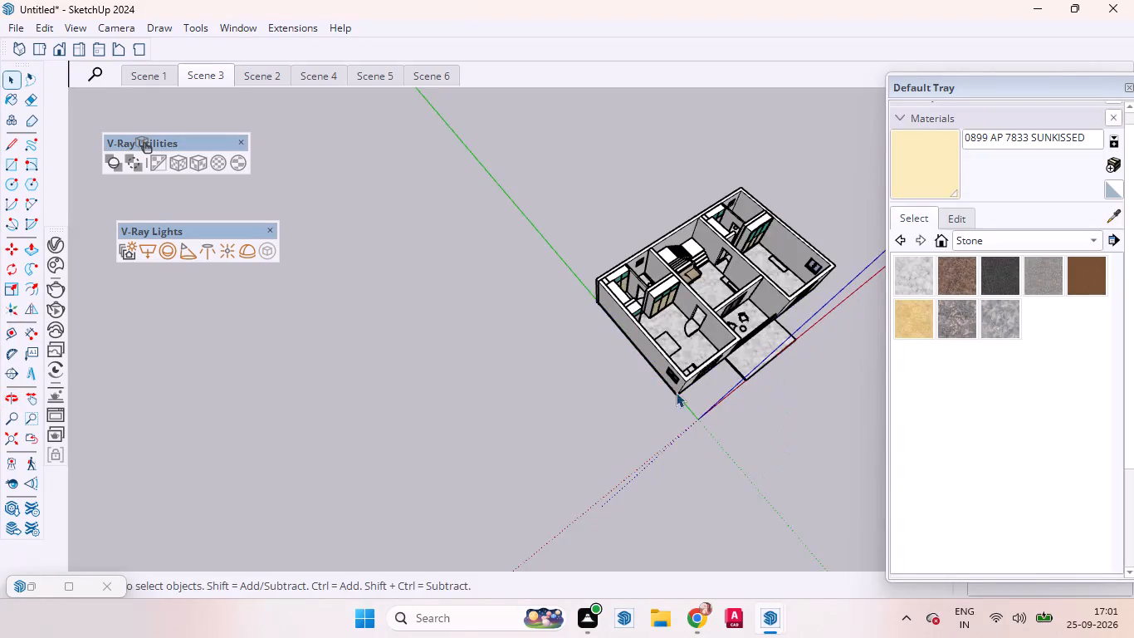
# Examine the house from outside and the living room's sofas and staircase from several angles.
pyautogui.scroll(7, 770, 390)
pyautogui.moveTo(736, 390); pyautogui.dragTo(553, 130, button='middle')
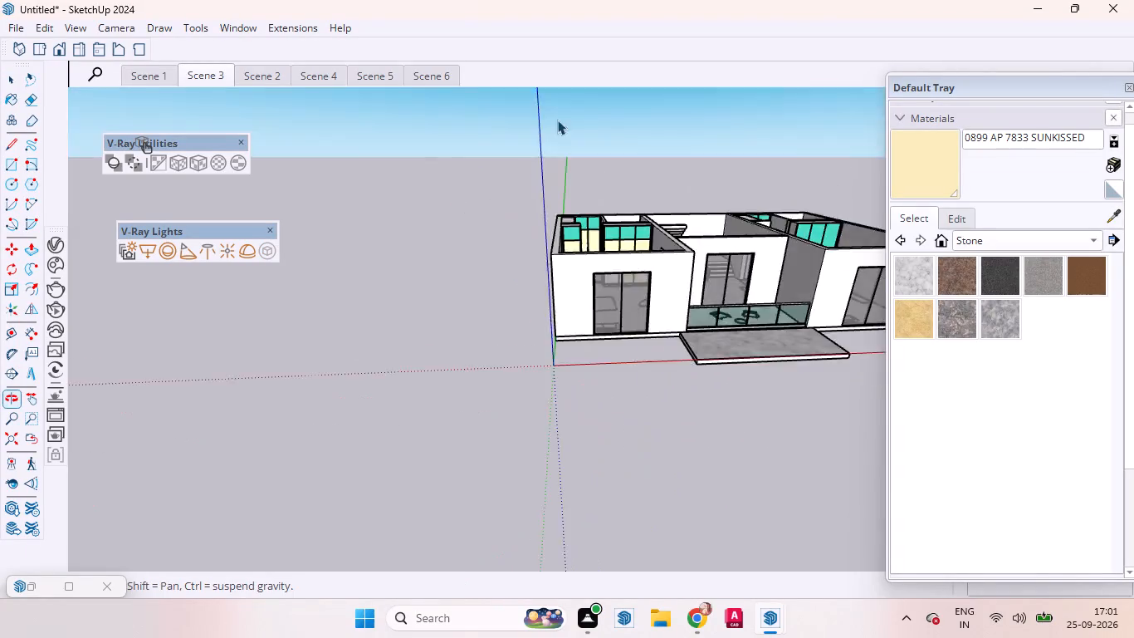
pyautogui.scroll(1, 718, 379)
pyautogui.scroll(-1, 718, 379)
pyautogui.scroll(7, 718, 379)
pyautogui.scroll(-1, 679, 362)
pyautogui.scroll(2, 679, 362)
pyautogui.scroll(-1, 648, 323)
pyautogui.scroll(1, 648, 339)
pyautogui.scroll(-4, 648, 346)
pyautogui.scroll(2, 648, 381)
pyautogui.scroll(-11, 648, 391)
pyautogui.moveTo(632, 228); pyautogui.dragTo(595, 473, button='middle')
pyautogui.scroll(-4, 618, 329)
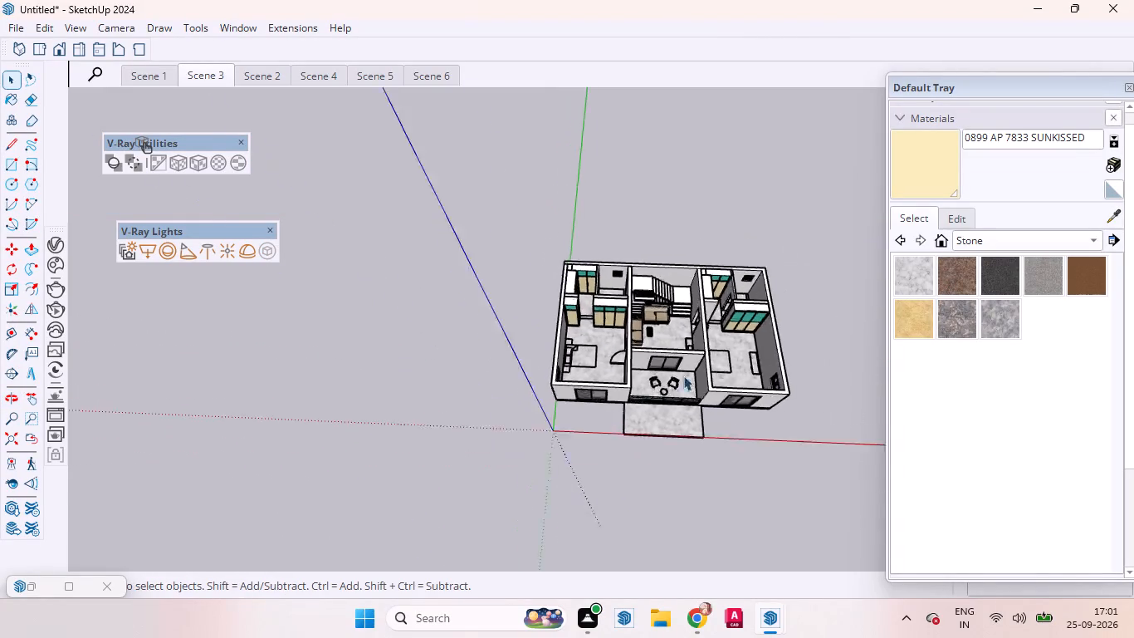
pyautogui.scroll(-3, 683, 375)
pyautogui.scroll(1, 792, 328)
pyautogui.scroll(-1, 792, 328)
pyautogui.scroll(6, 791, 327)
pyautogui.scroll(-1, 563, 319)
pyautogui.scroll(7, 563, 319)
pyautogui.scroll(-1, 610, 272)
pyautogui.scroll(2, 612, 270)
pyautogui.scroll(-1, 623, 264)
pyautogui.scroll(2, 628, 355)
pyautogui.moveTo(628, 355); pyautogui.dragTo(471, 349, button='middle')
pyautogui.scroll(8, 621, 295)
pyautogui.moveTo(635, 284); pyautogui.dragTo(562, 312, button='middle')
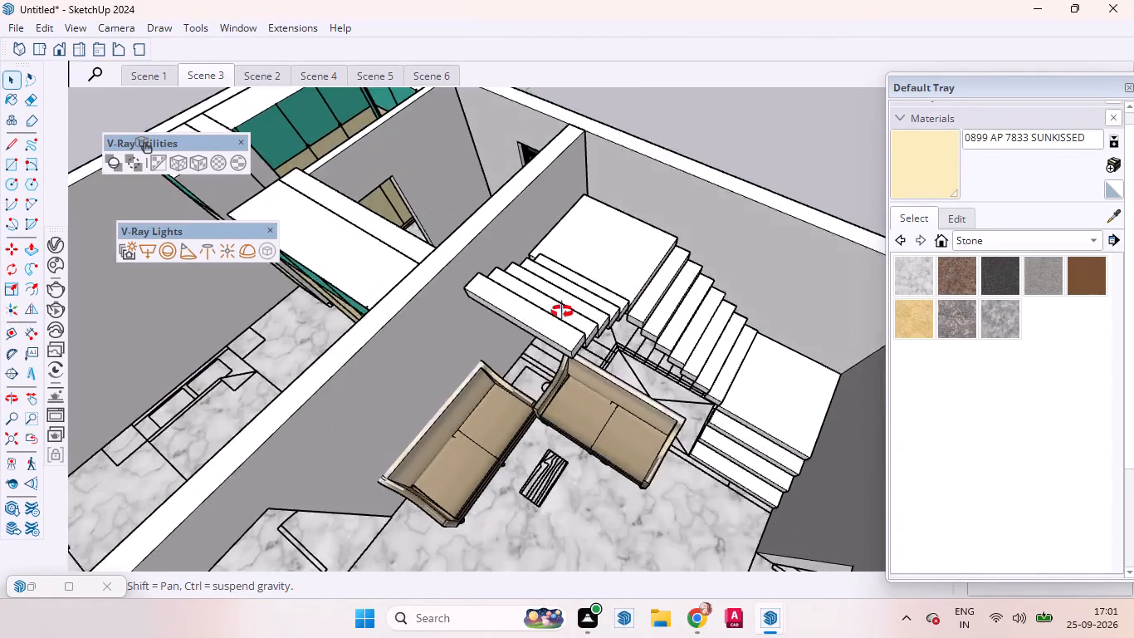
pyautogui.moveTo(562, 312); pyautogui.dragTo(459, 154, button='middle')
pyautogui.scroll(8, 474, 213)
pyautogui.scroll(-1, 499, 260)
pyautogui.scroll(1, 500, 260)
pyautogui.scroll(-5, 549, 233)
pyautogui.moveTo(614, 294); pyautogui.dragTo(564, 306, button='middle')
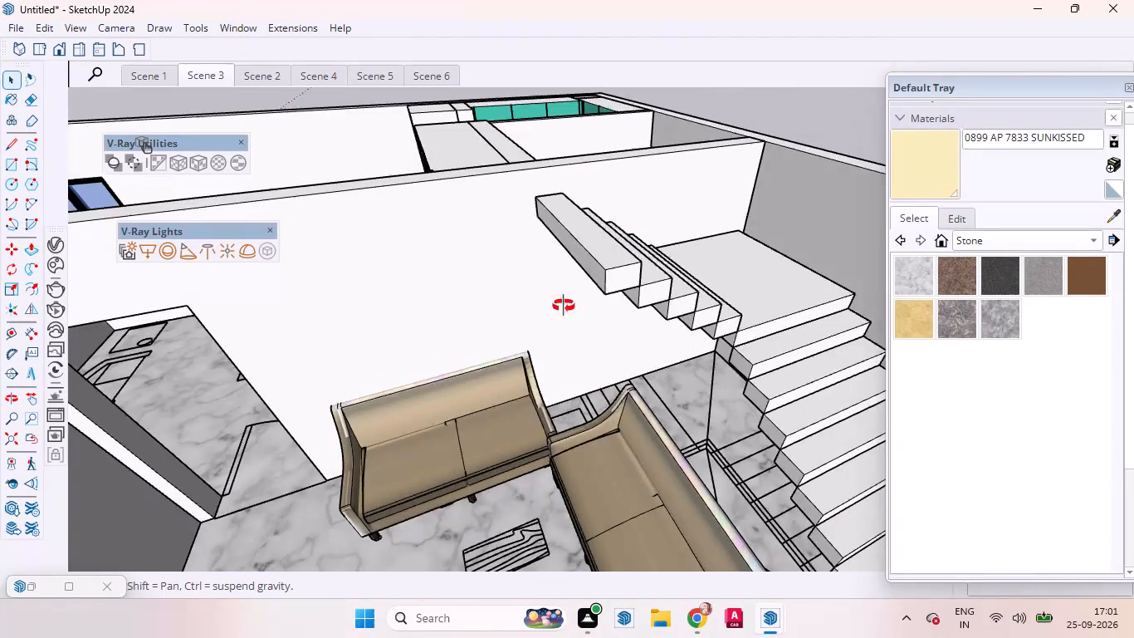
pyautogui.moveTo(564, 306); pyautogui.dragTo(661, 174, button='middle')
pyautogui.scroll(-2, 599, 279)
pyautogui.scroll(3, 617, 307)
pyautogui.scroll(-3, 626, 315)
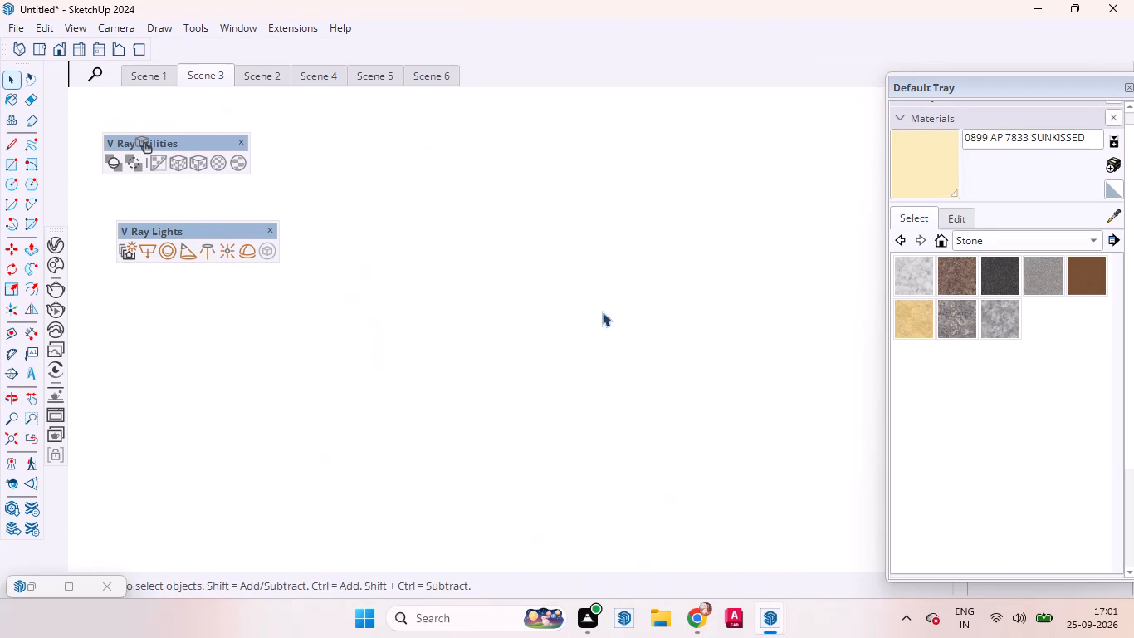
pyautogui.scroll(-5, 602, 312)
# Open the 3D Warehouse and set the model to the top view, framing the bedrooms and living room.
pyautogui.click(237, 25)
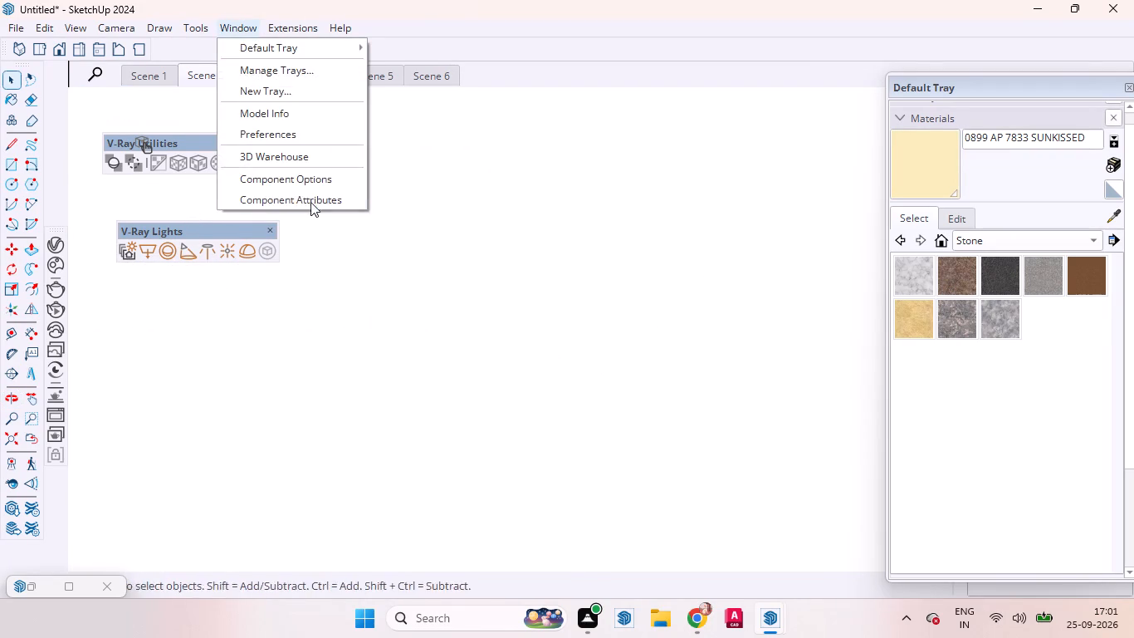
pyautogui.click(295, 158)
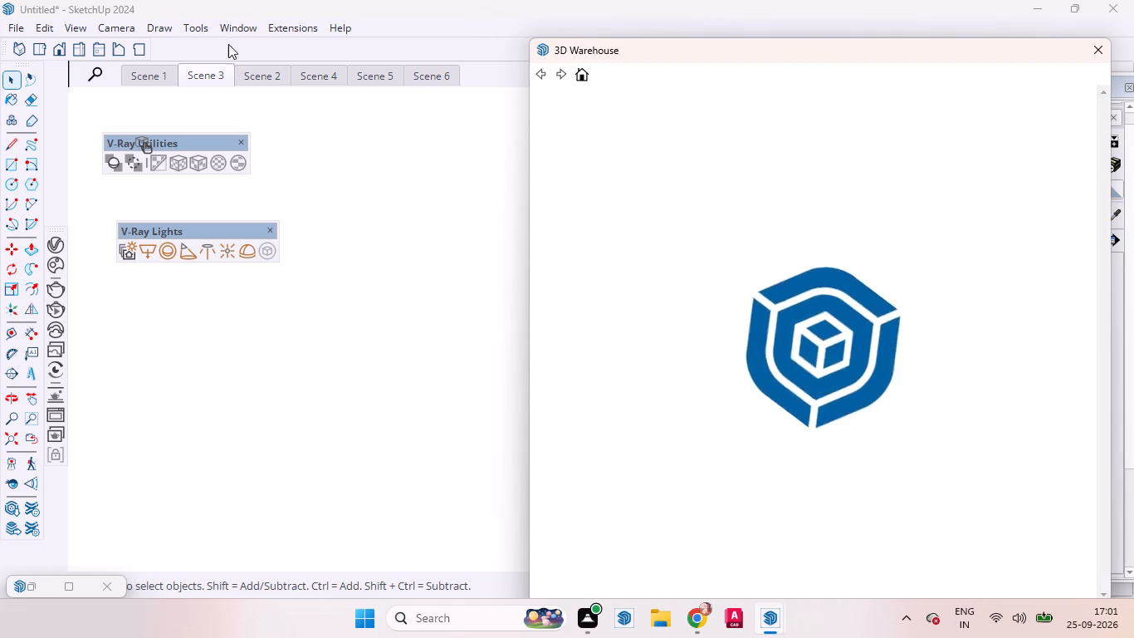
pyautogui.click(46, 54)
pyautogui.scroll(-1, 347, 146)
pyautogui.scroll(1, 347, 141)
pyautogui.scroll(-4, 347, 141)
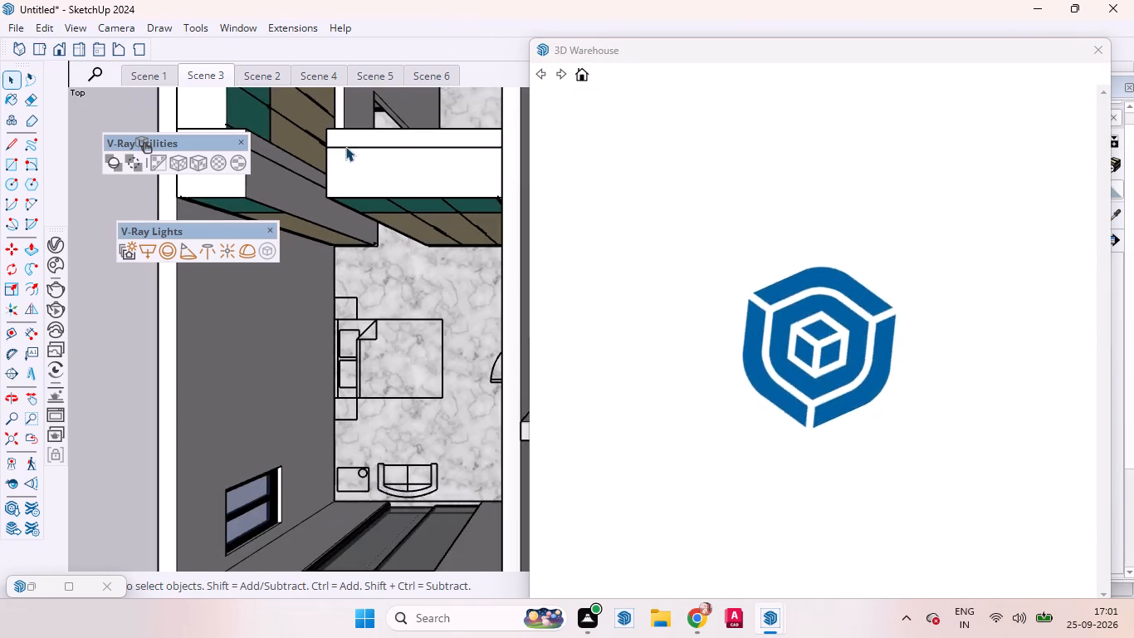
pyautogui.scroll(-14, 345, 146)
pyautogui.scroll(3, 335, 163)
pyautogui.scroll(-3, 337, 163)
pyautogui.scroll(1, 346, 156)
pyautogui.scroll(-9, 346, 157)
pyautogui.scroll(1, 351, 158)
pyautogui.scroll(-9, 351, 159)
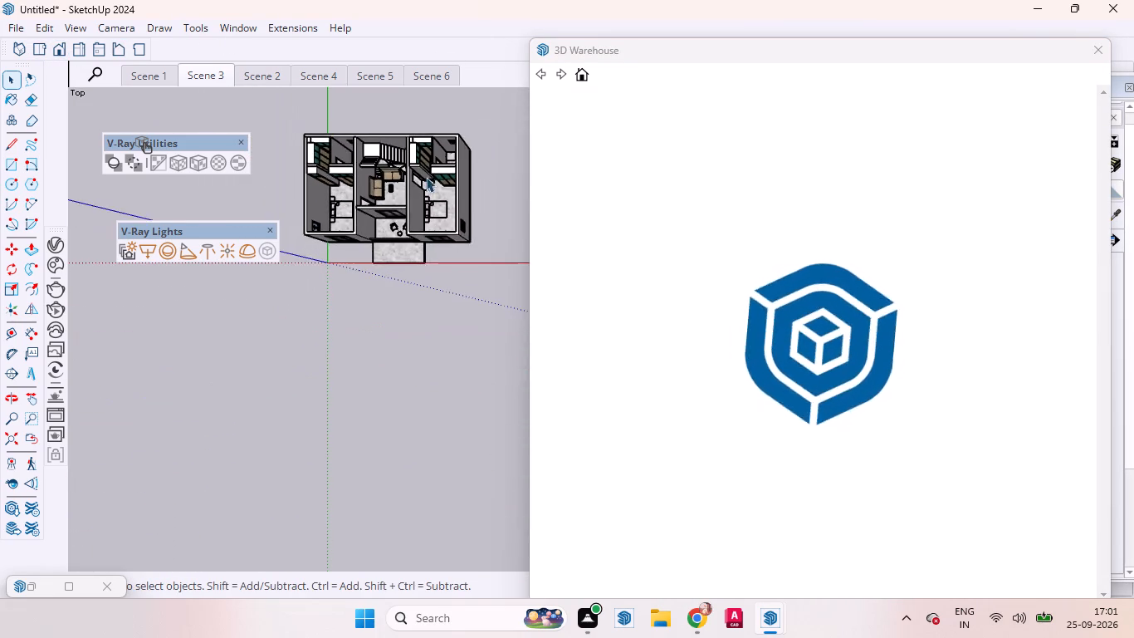
pyautogui.scroll(7, 447, 189)
pyautogui.scroll(-1, 360, 195)
pyautogui.scroll(3, 360, 195)
pyautogui.scroll(-1, 364, 192)
pyautogui.scroll(2, 386, 176)
pyautogui.scroll(-1, 431, 147)
pyautogui.scroll(1, 437, 146)
pyautogui.scroll(-5, 439, 146)
pyautogui.scroll(1, 369, 155)
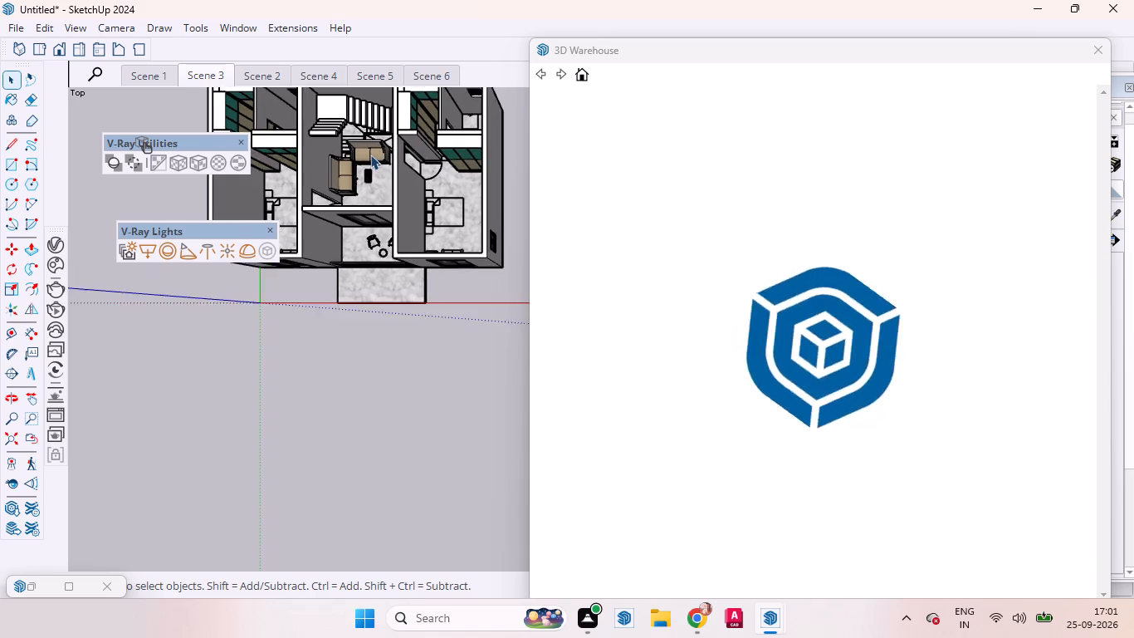
pyautogui.scroll(2, 370, 155)
# Replace the previous search in the 3D Warehouse with a search for beds.
pyautogui.moveTo(648, 106); pyautogui.dragTo(568, 109)
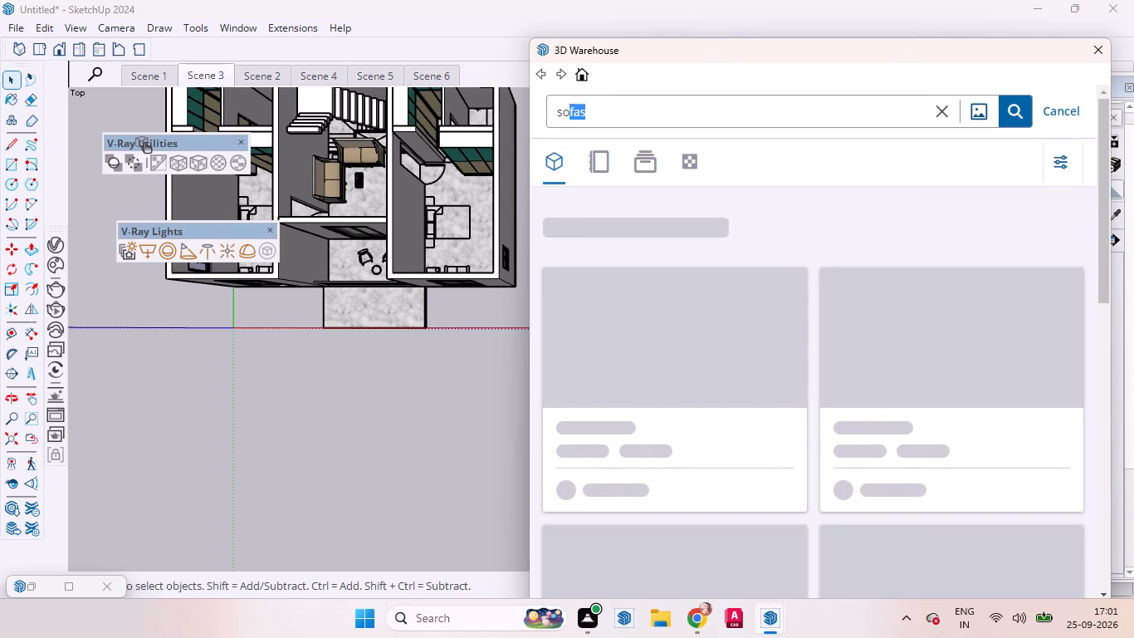
pyautogui.moveTo(568, 109); pyautogui.dragTo(541, 111)
pyautogui.press('BackSpace')
pyautogui.press('b')
pyautogui.write('eds')
pyautogui.press('Return')
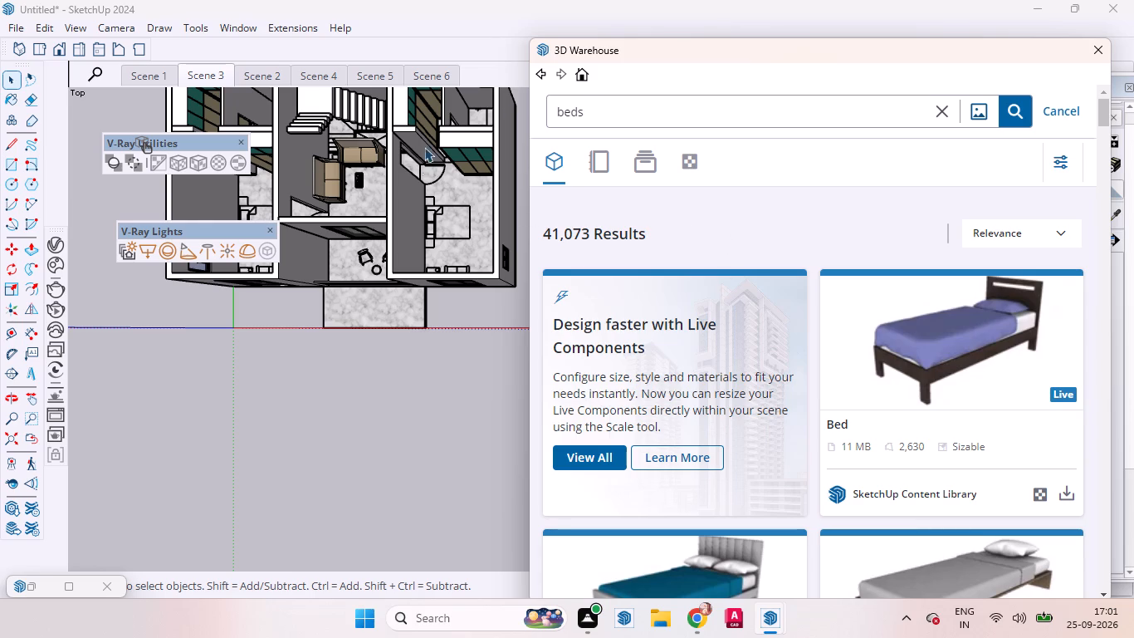
# Load the 6.5 MB Cama Cattelan Italy bed directly into the model and place it on the open ground outside the house.
pyautogui.scroll(-5, 727, 221)
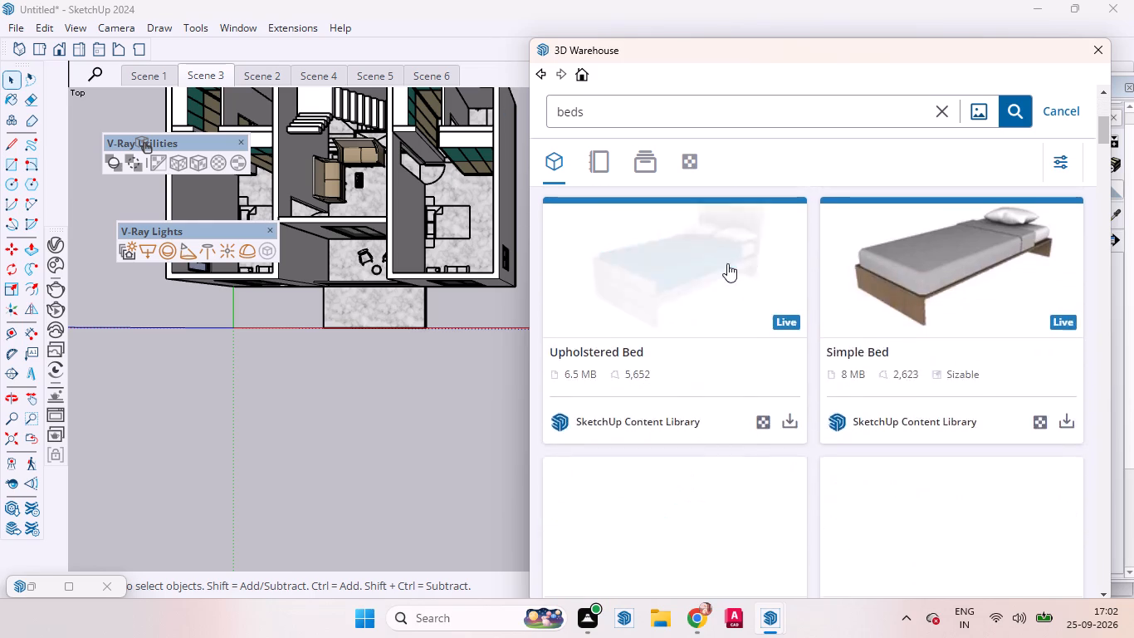
pyautogui.scroll(-4, 727, 263)
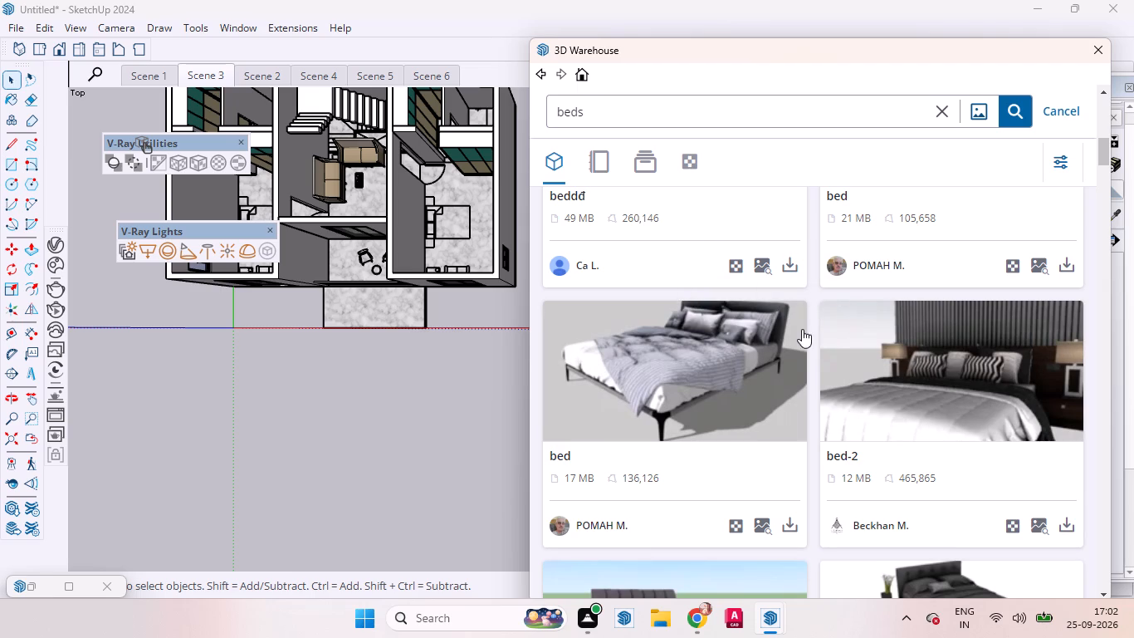
pyautogui.scroll(-10, 802, 334)
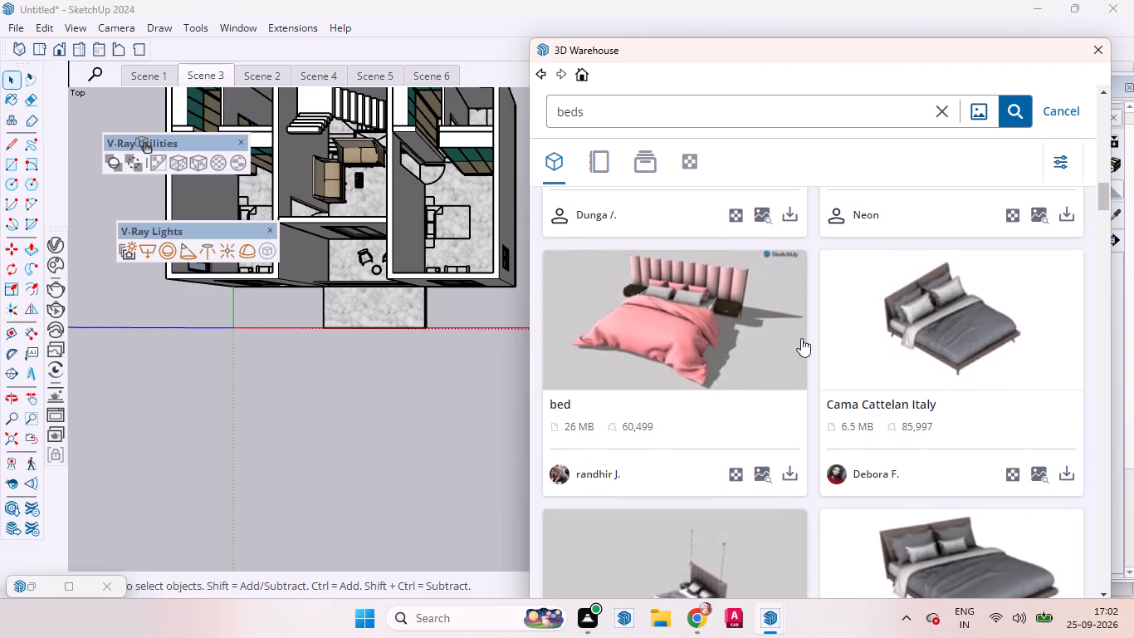
pyautogui.scroll(-1, 801, 338)
pyautogui.click(1067, 392)
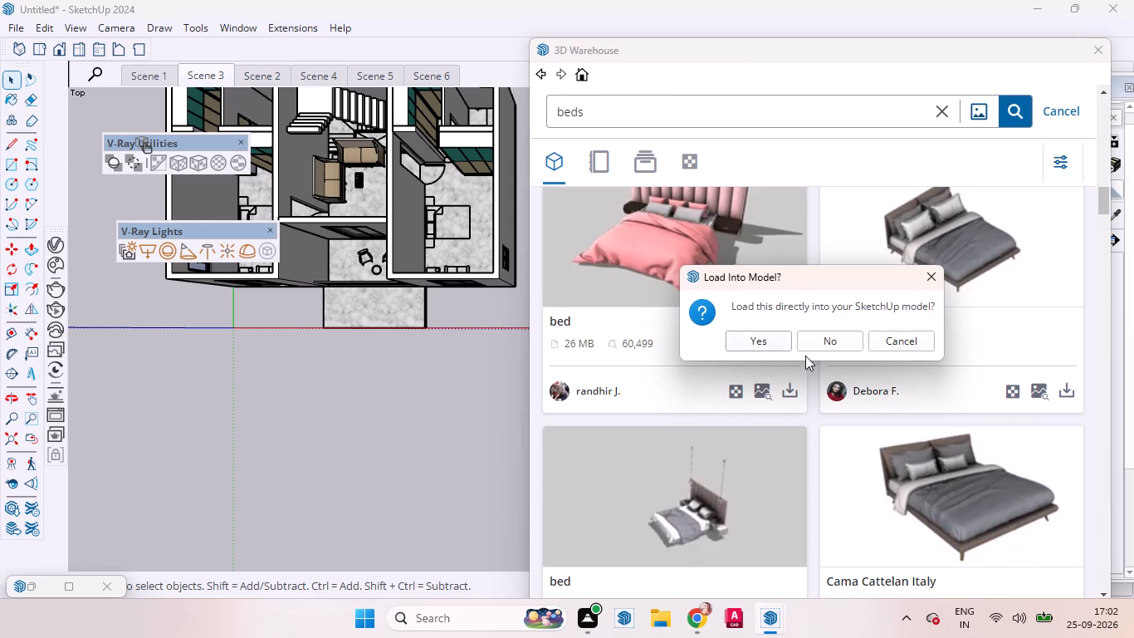
pyautogui.click(763, 334)
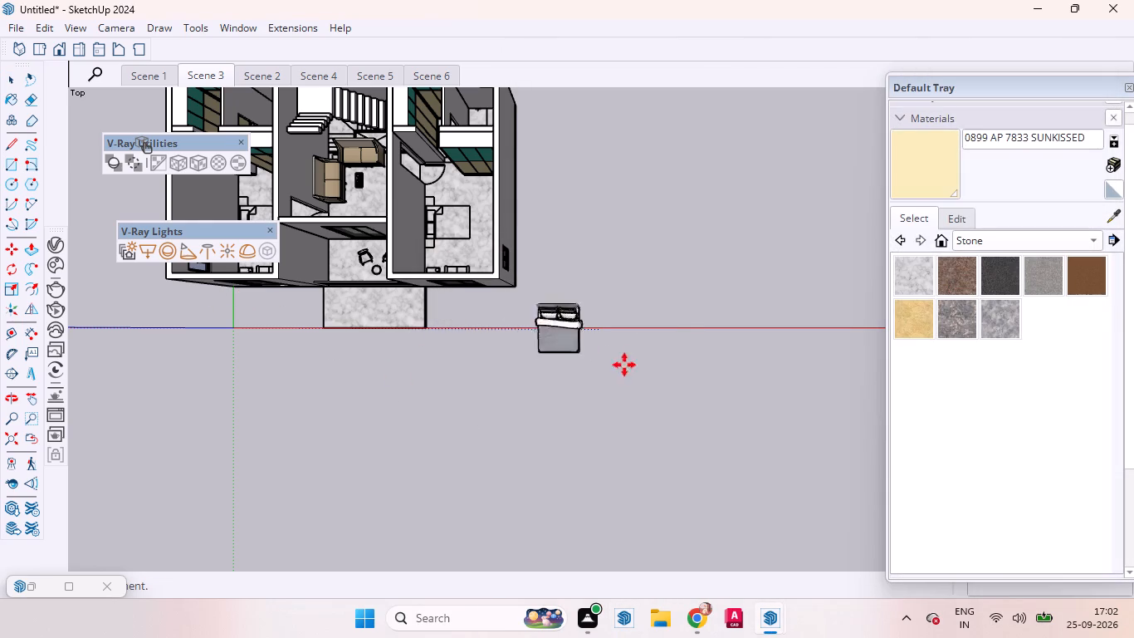
pyautogui.scroll(-2, 667, 376)
pyautogui.scroll(2, 687, 385)
pyautogui.scroll(-12, 690, 386)
pyautogui.scroll(1, 622, 380)
pyautogui.scroll(-3, 621, 380)
pyautogui.scroll(7, 618, 380)
pyautogui.scroll(-1, 559, 360)
pyautogui.scroll(6, 559, 360)
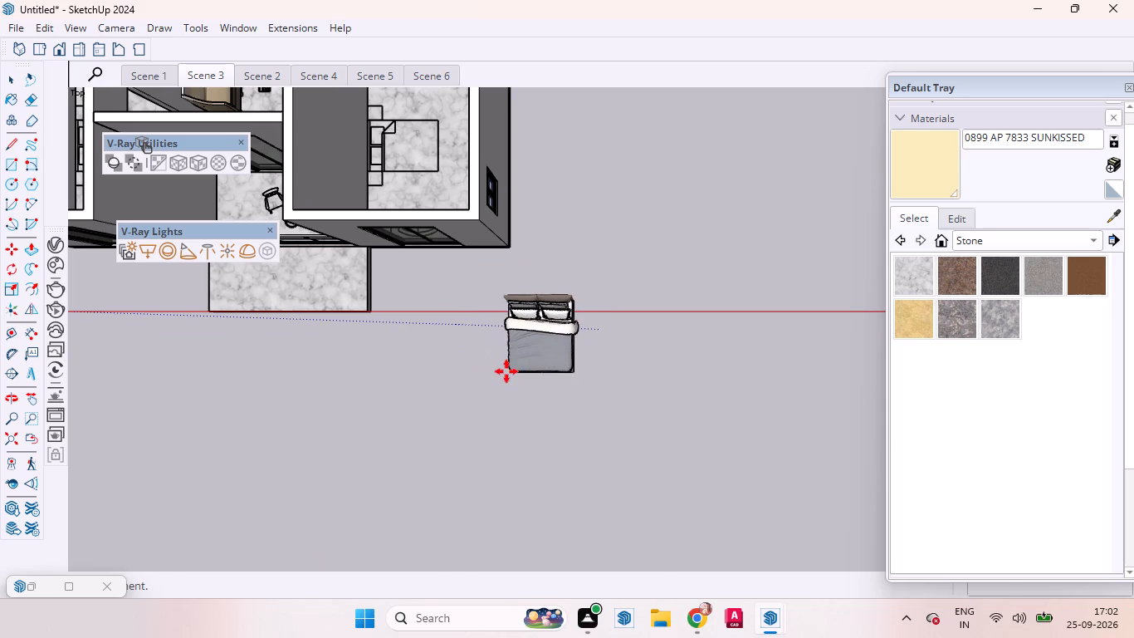
pyautogui.click(506, 371)
# Rotate the bed 90 degrees in plan so its headboard faces the same side as the drawn bed outlines.
pyautogui.press('q')
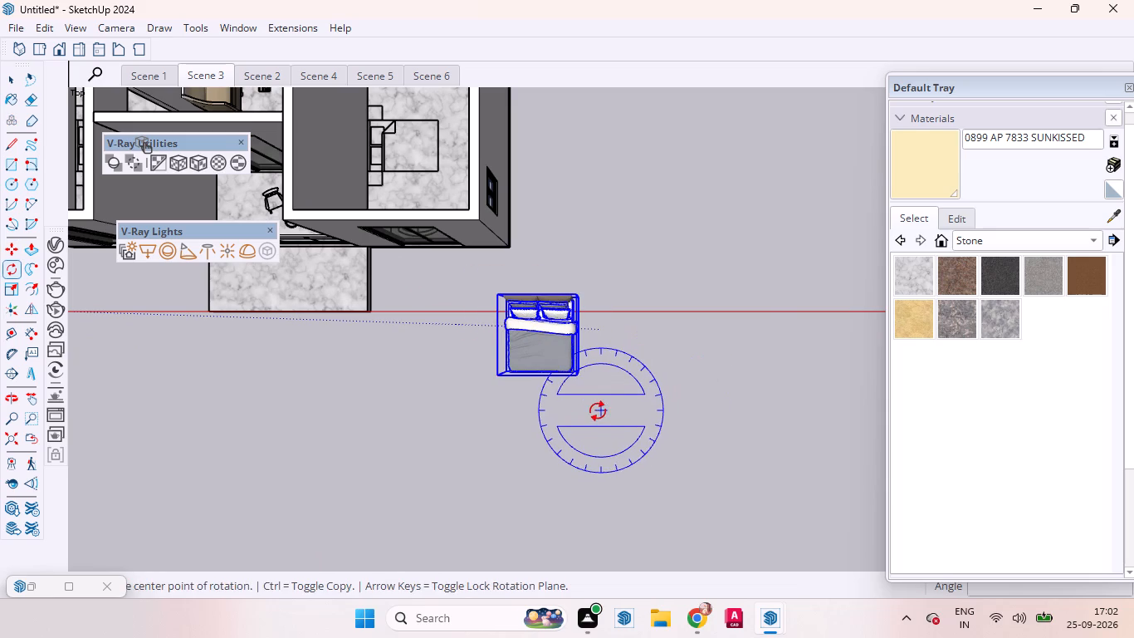
pyautogui.click(598, 411)
pyautogui.click(469, 397)
pyautogui.write('90')
pyautogui.press('Return')
pyautogui.press('space')
# Move the bed by its headboard-end leg about 33' 5" into the right-hand bedroom of the plan, onto the drawn bed outline.
pyautogui.scroll(-1, 535, 305)
pyautogui.scroll(1, 545, 300)
pyautogui.scroll(-5, 556, 294)
pyautogui.moveTo(464, 492); pyautogui.dragTo(462, 452, button='middle')
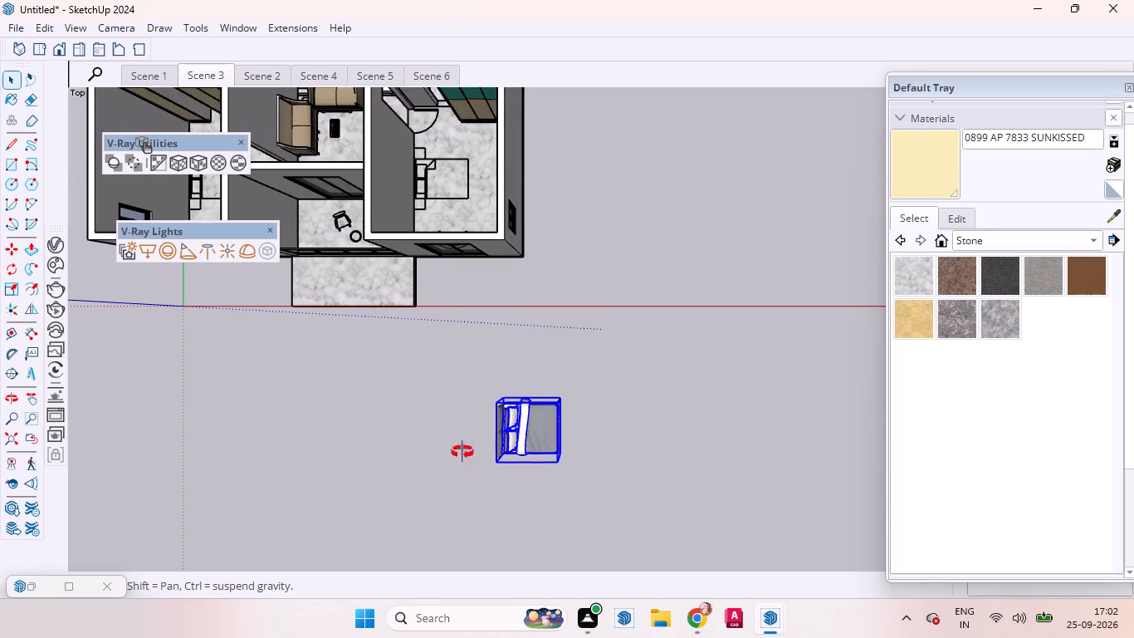
pyautogui.moveTo(462, 452); pyautogui.dragTo(586, 179, button='middle')
pyautogui.scroll(1, 562, 449)
pyautogui.scroll(-3, 562, 449)
pyautogui.scroll(4, 562, 449)
pyautogui.moveTo(486, 504); pyautogui.dragTo(536, 348, button='middle')
pyautogui.scroll(3, 614, 223)
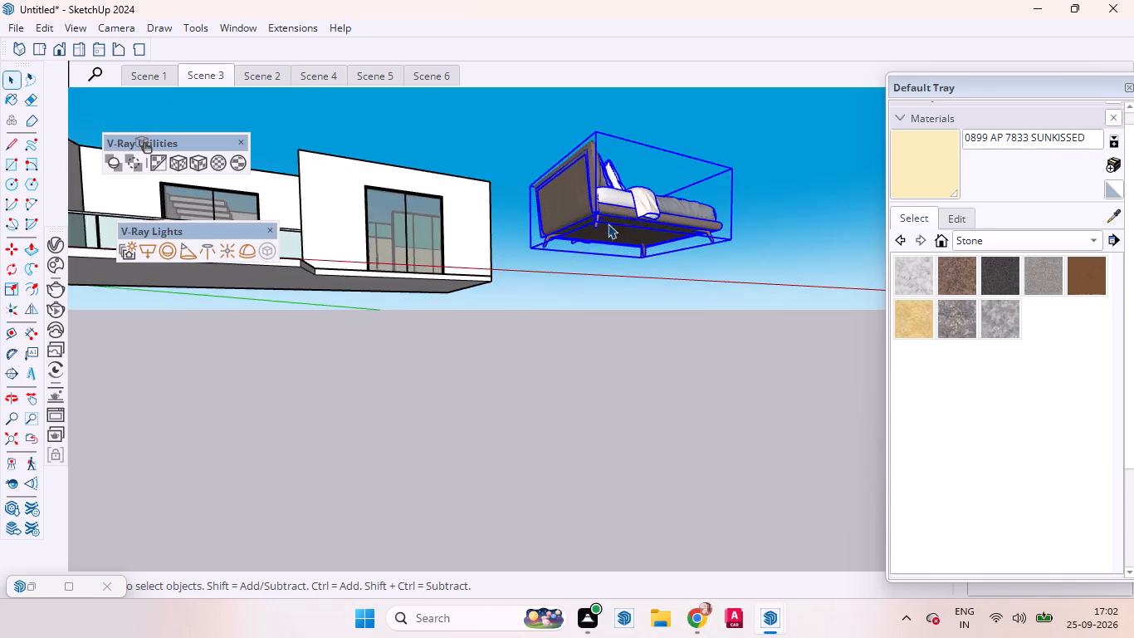
pyautogui.scroll(2, 608, 223)
pyautogui.scroll(-1, 596, 236)
pyautogui.scroll(4, 596, 236)
pyautogui.moveTo(587, 249); pyautogui.dragTo(563, 314, button='middle')
pyautogui.press('m')
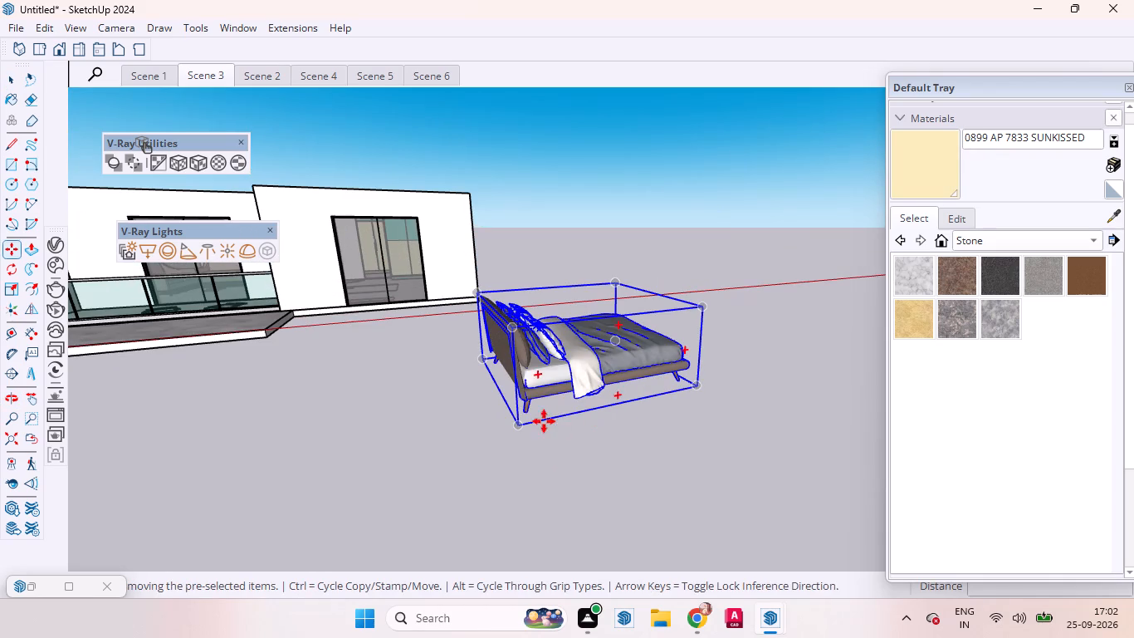
pyautogui.click(525, 413)
pyautogui.scroll(-11, 523, 461)
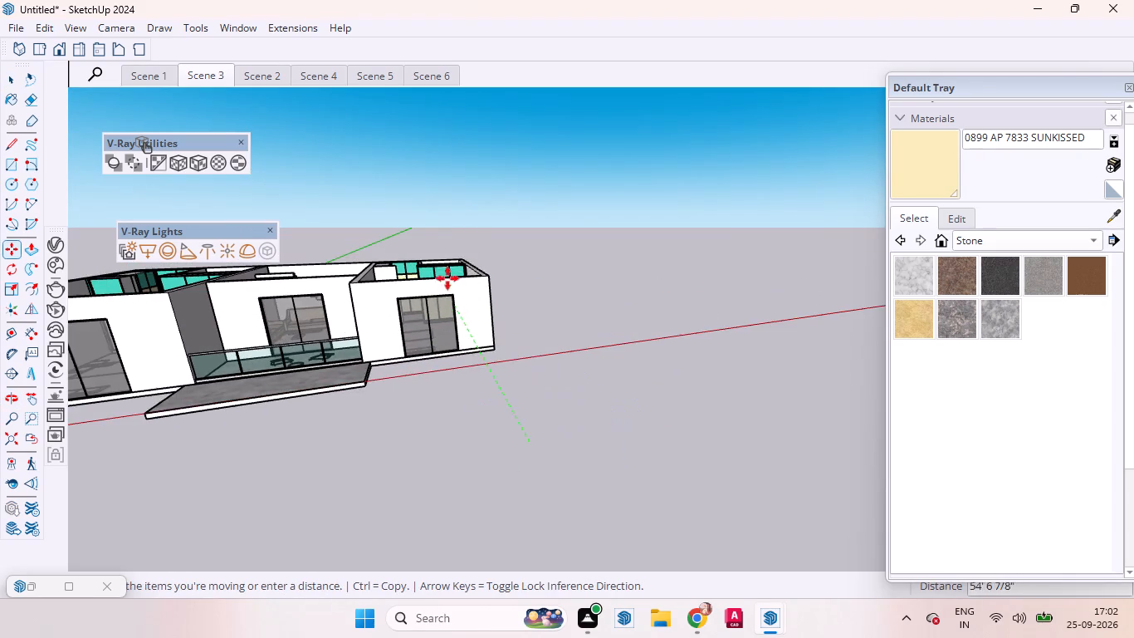
pyautogui.scroll(2, 437, 264)
pyautogui.moveTo(428, 263); pyautogui.dragTo(365, 532, button='middle')
pyautogui.scroll(20, 377, 351)
pyautogui.scroll(-4, 426, 333)
pyautogui.scroll(20, 426, 333)
pyautogui.scroll(4, 426, 333)
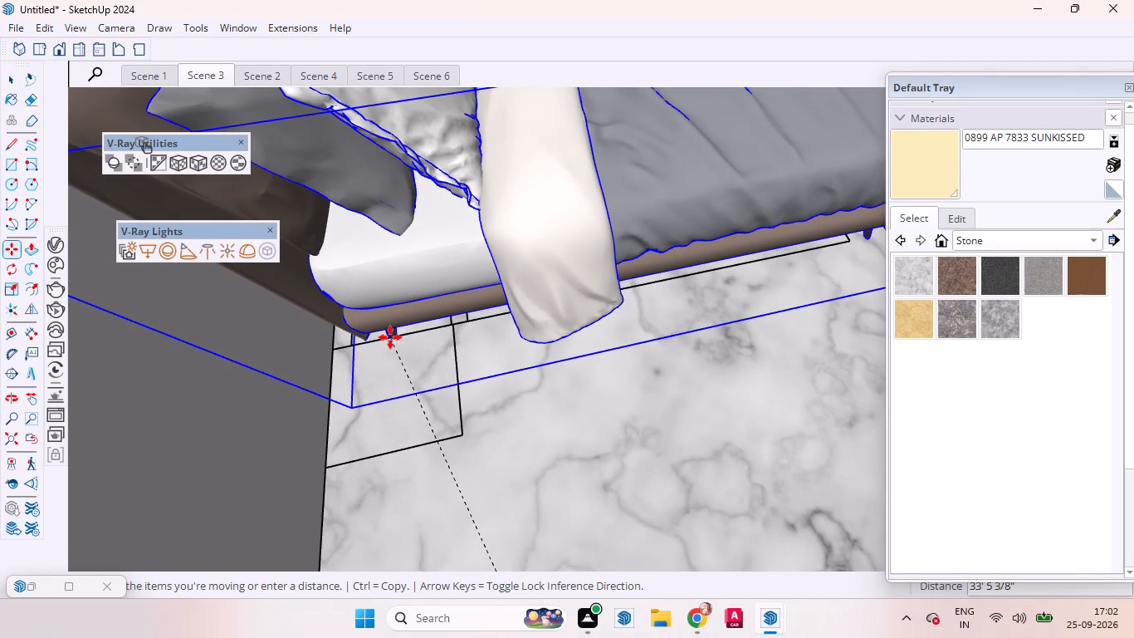
pyautogui.click(390, 337)
# Shift the bed about 4 3/16" along the headboard wall, towards the drawn armchair and away from the door.
pyautogui.scroll(1, 538, 400)
pyautogui.moveTo(537, 400); pyautogui.dragTo(429, 402, button='middle')
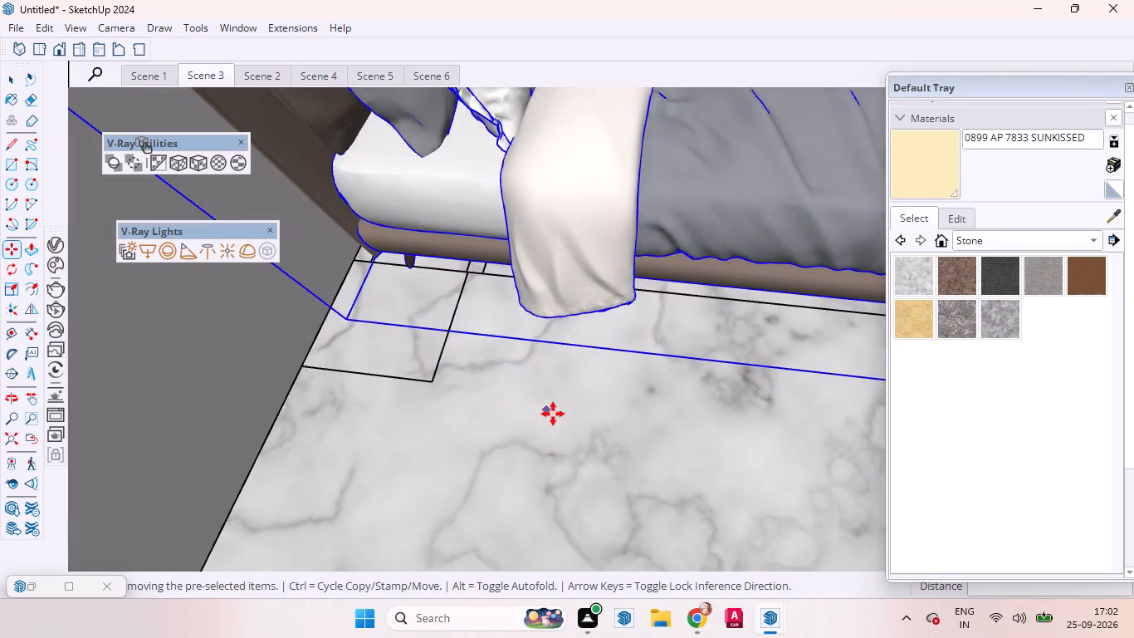
pyautogui.scroll(-3, 553, 413)
pyautogui.scroll(1, 553, 417)
pyautogui.scroll(-2, 554, 420)
pyautogui.scroll(1, 561, 449)
pyautogui.scroll(-10, 561, 450)
pyautogui.moveTo(578, 395); pyautogui.dragTo(197, 406, button='middle')
pyautogui.scroll(1, 247, 390)
pyautogui.scroll(-9, 454, 382)
pyautogui.moveTo(412, 366); pyautogui.dragTo(202, 351, button='middle')
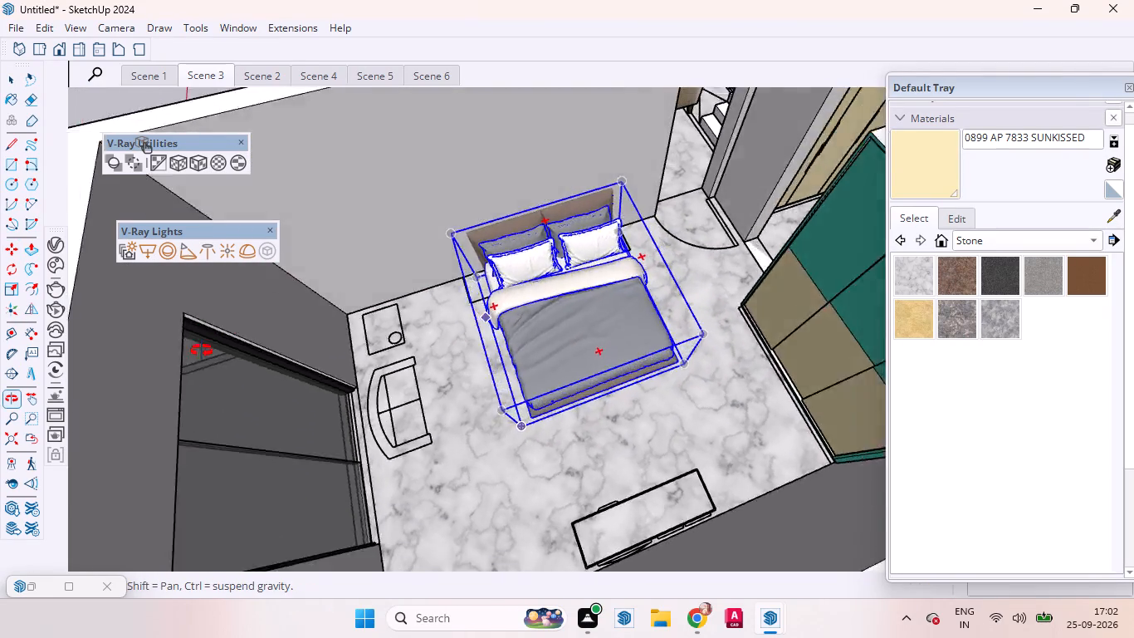
pyautogui.moveTo(202, 351); pyautogui.dragTo(169, 351, button='middle')
pyautogui.scroll(2, 605, 351)
pyautogui.scroll(-1, 607, 352)
pyautogui.scroll(3, 609, 352)
pyautogui.moveTo(643, 364); pyautogui.dragTo(610, 309, button='middle')
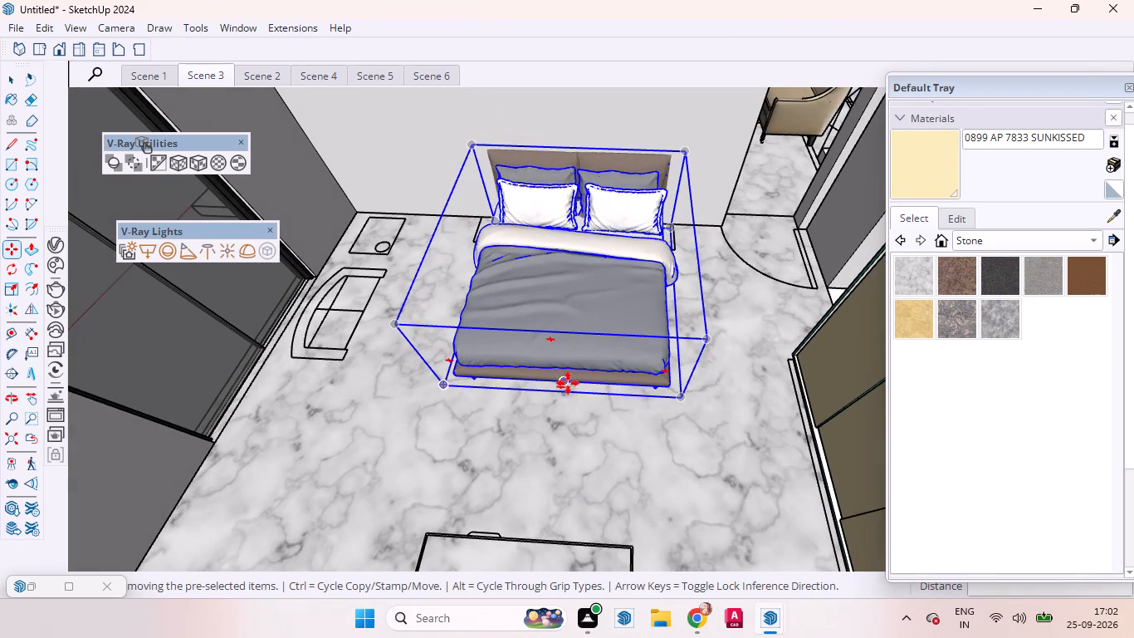
pyautogui.click(569, 378)
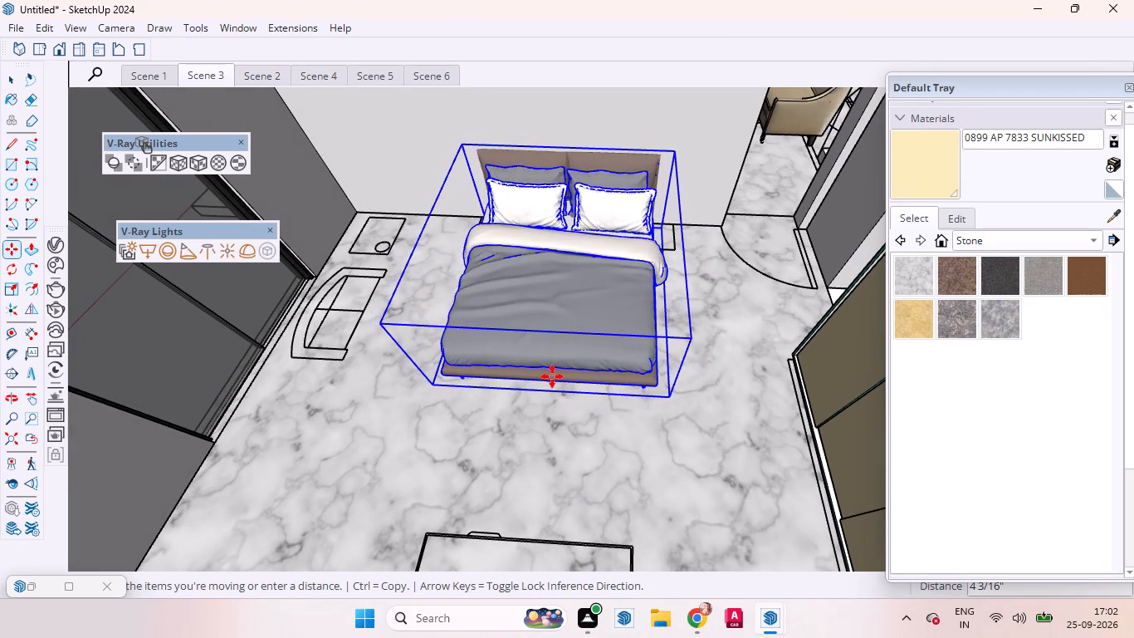
pyautogui.click(552, 376)
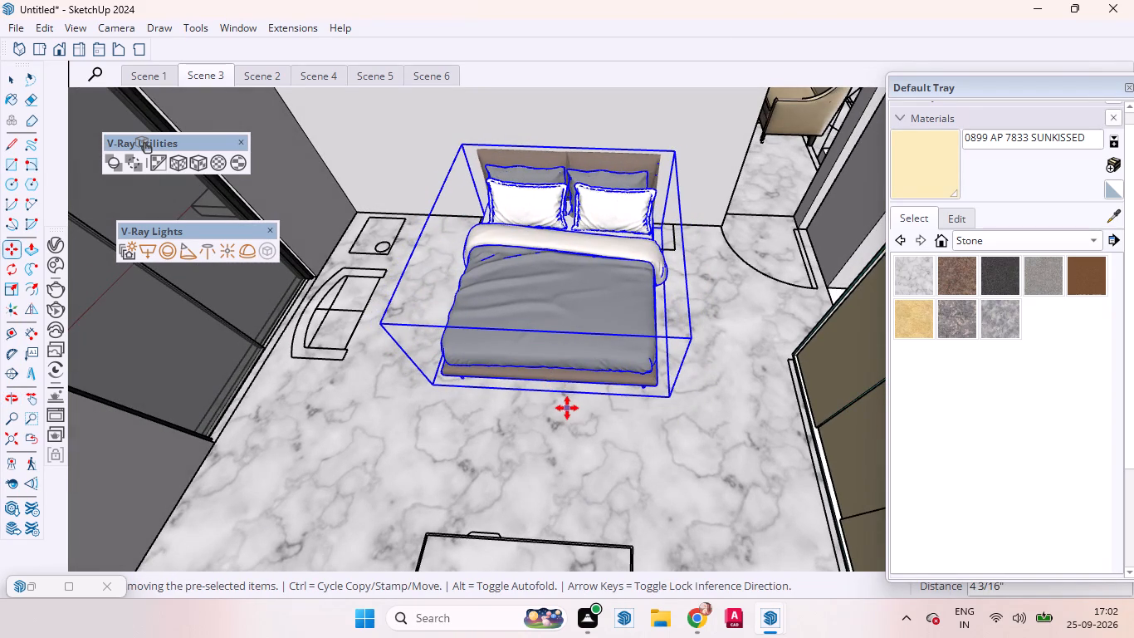
# Copy the bed about 28' 8 1/2" across the living room onto the drawn bed outline in the other bedroom.
pyautogui.click(433, 384)
pyautogui.scroll(-5, 481, 405)
pyautogui.scroll(1, 511, 453)
pyautogui.scroll(-9, 511, 454)
pyautogui.scroll(1, 513, 464)
pyautogui.scroll(-3, 513, 464)
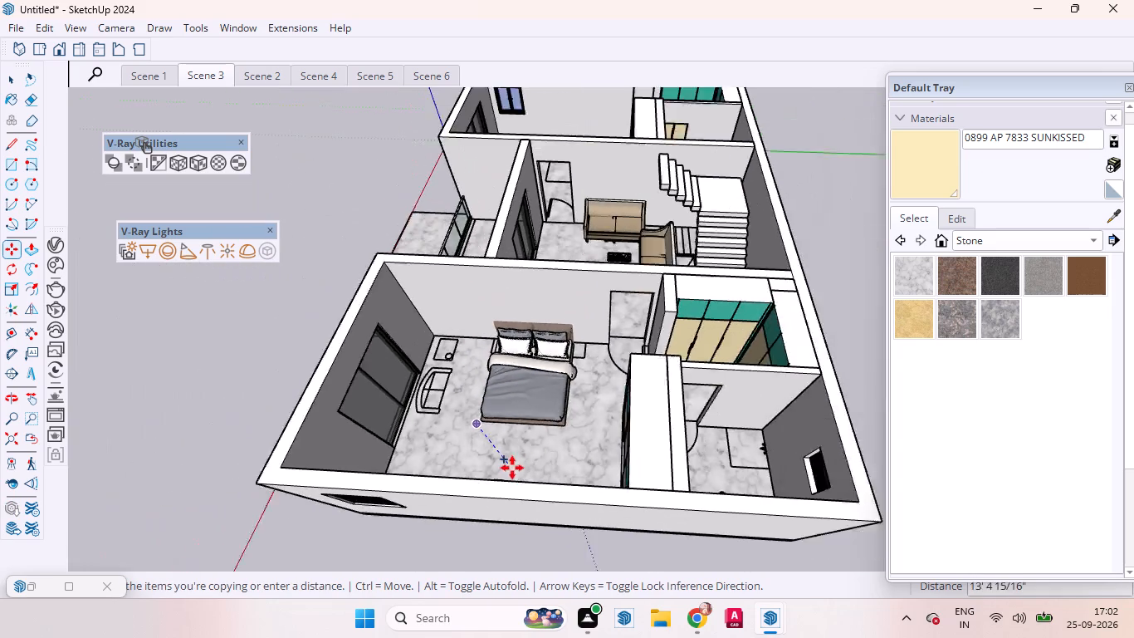
pyautogui.scroll(-7, 512, 468)
pyautogui.scroll(11, 532, 253)
pyautogui.scroll(-2, 541, 242)
pyautogui.scroll(6, 541, 242)
pyautogui.scroll(-2, 541, 301)
pyautogui.scroll(1, 541, 301)
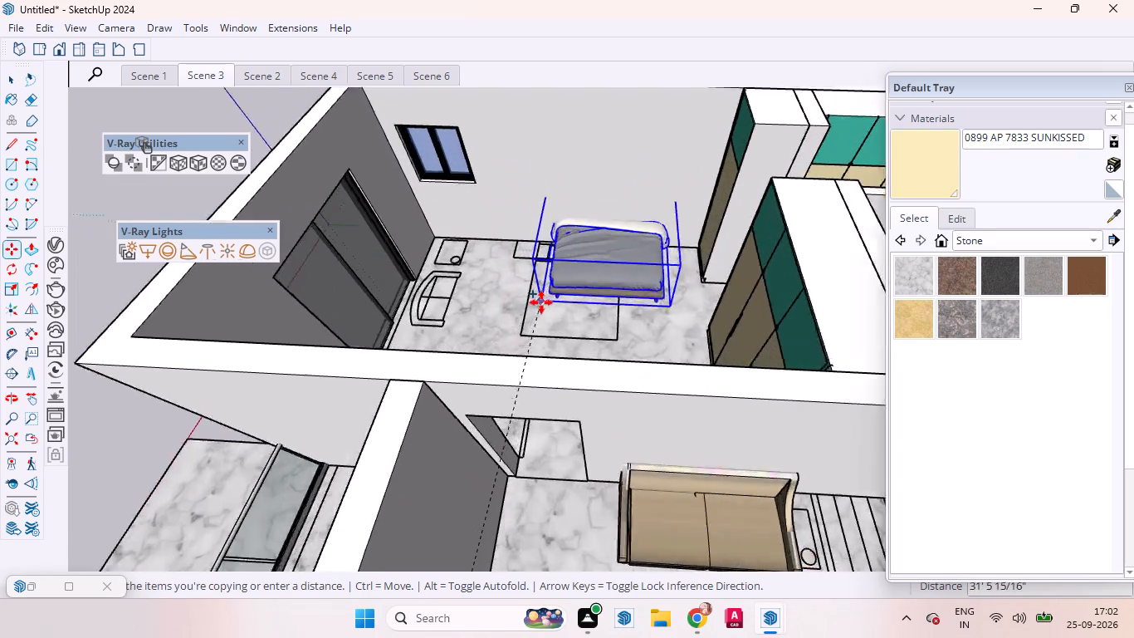
pyautogui.scroll(9, 541, 302)
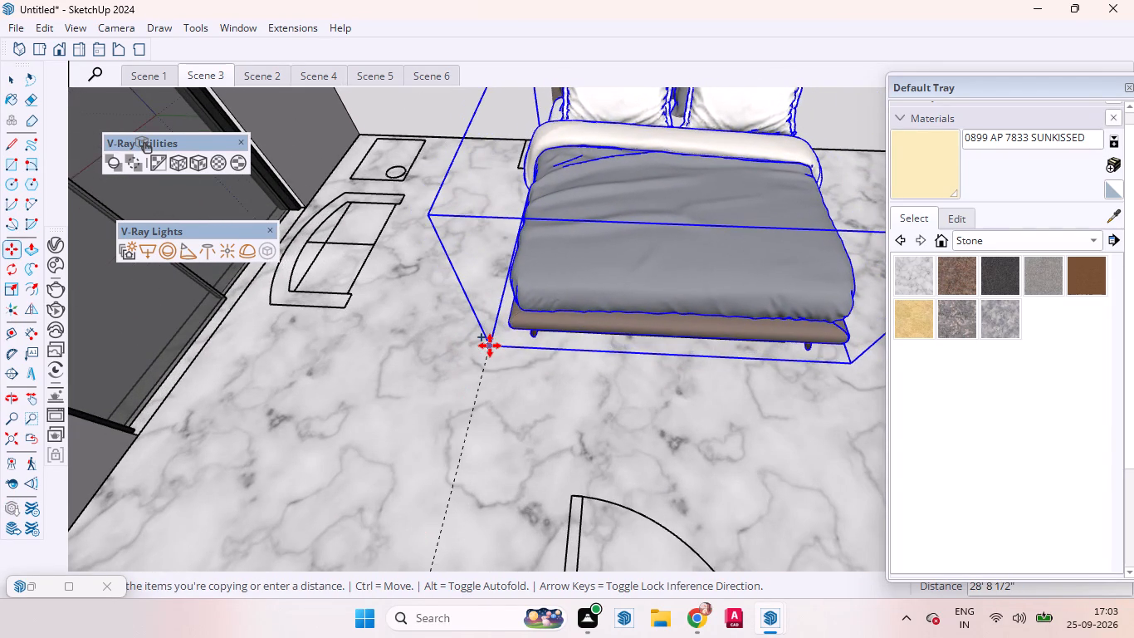
pyautogui.click(491, 346)
# Examine how the copied bed sits on its drawn outline and against the headboard wall.
pyautogui.scroll(-5, 547, 423)
pyautogui.moveTo(521, 415); pyautogui.dragTo(757, 449, button='middle')
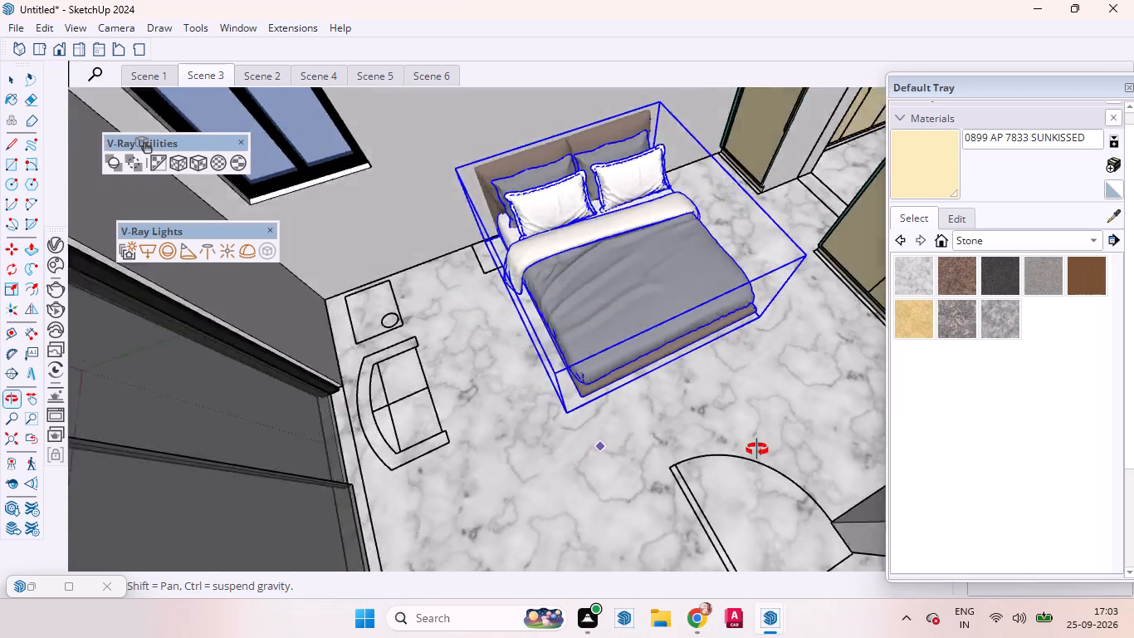
pyautogui.moveTo(757, 449); pyautogui.dragTo(822, 457, button='middle')
pyautogui.scroll(6, 428, 238)
pyautogui.moveTo(408, 253); pyautogui.dragTo(686, 79, button='middle')
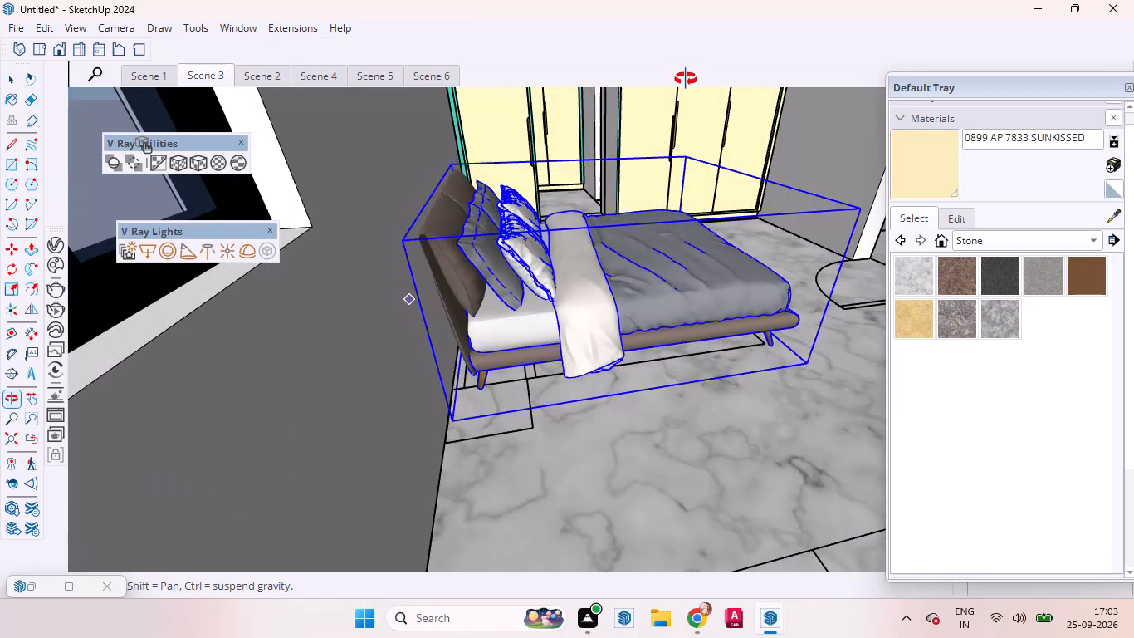
pyautogui.moveTo(686, 79); pyautogui.dragTo(684, 86, button='middle')
pyautogui.scroll(16, 584, 292)
pyautogui.moveTo(452, 404); pyautogui.dragTo(424, 336, button='middle')
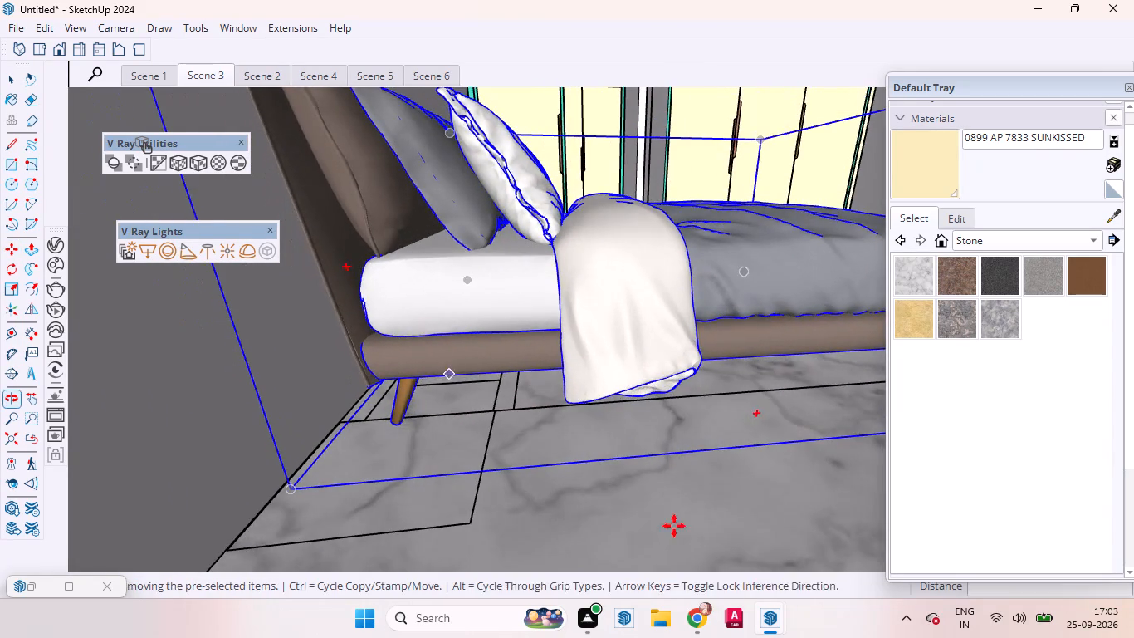
pyautogui.scroll(-1, 669, 528)
pyautogui.scroll(3, 669, 528)
pyautogui.scroll(-2, 669, 528)
pyautogui.scroll(2, 669, 528)
pyautogui.scroll(-13, 536, 543)
pyautogui.scroll(1, 511, 473)
pyautogui.scroll(-4, 511, 473)
pyautogui.scroll(1, 515, 471)
pyautogui.scroll(-4, 516, 471)
pyautogui.scroll(1, 544, 461)
pyautogui.scroll(-1, 544, 461)
pyautogui.scroll(1, 544, 461)
pyautogui.scroll(-1, 544, 461)
pyautogui.press('space')
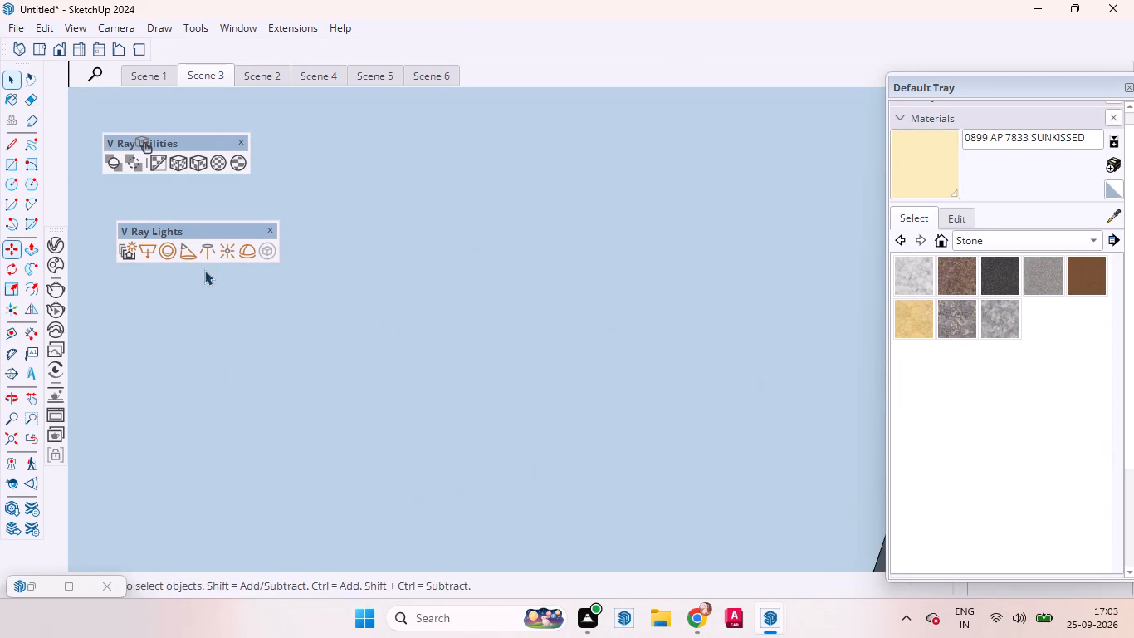
# Review the furnished layout of both bedrooms and the living room from the top and from an angled overview.
pyautogui.click(44, 45)
pyautogui.scroll(-4, 465, 476)
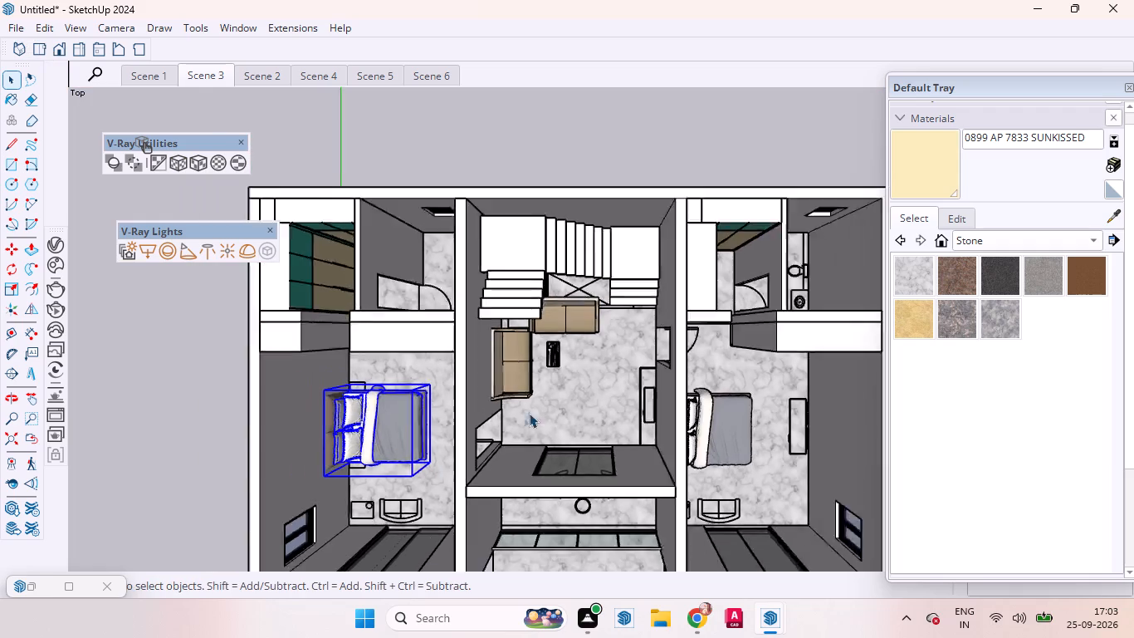
pyautogui.scroll(-13, 529, 413)
pyautogui.click(694, 442)
pyautogui.scroll(5, 423, 403)
pyautogui.moveTo(437, 395); pyautogui.dragTo(624, 266, button='middle')
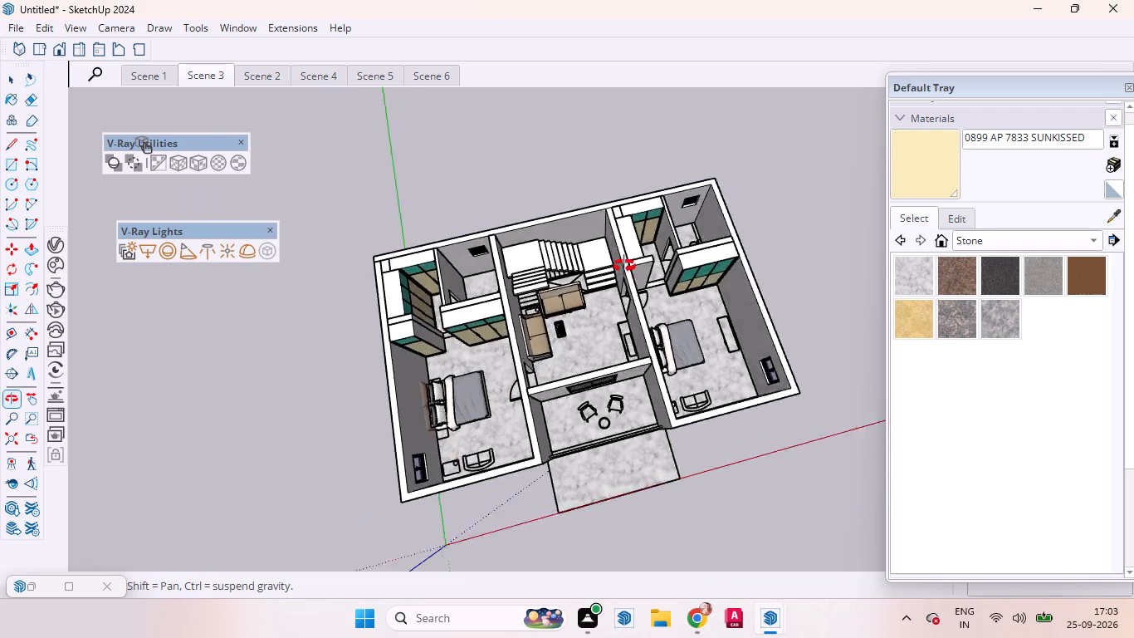
pyautogui.moveTo(624, 266); pyautogui.dragTo(479, 243, button='middle')
pyautogui.scroll(3, 519, 221)
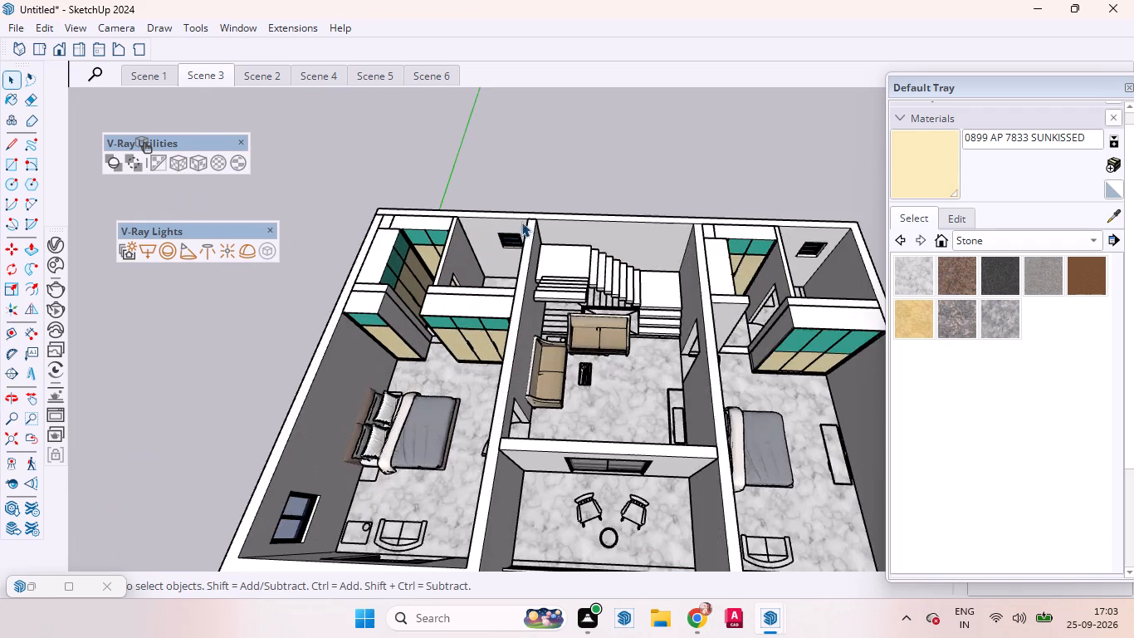
pyautogui.scroll(3, 521, 222)
pyautogui.scroll(-1, 401, 210)
pyautogui.scroll(1, 398, 207)
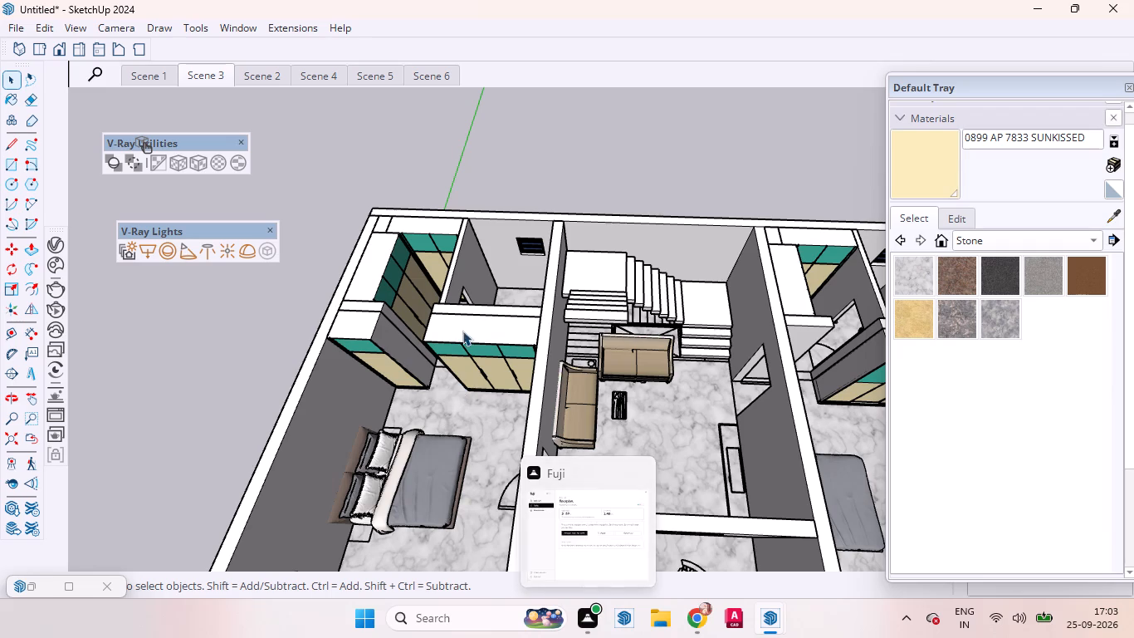
# Search the 3D Warehouse for "doors" and look through the first models offered.
pyautogui.click(252, 22)
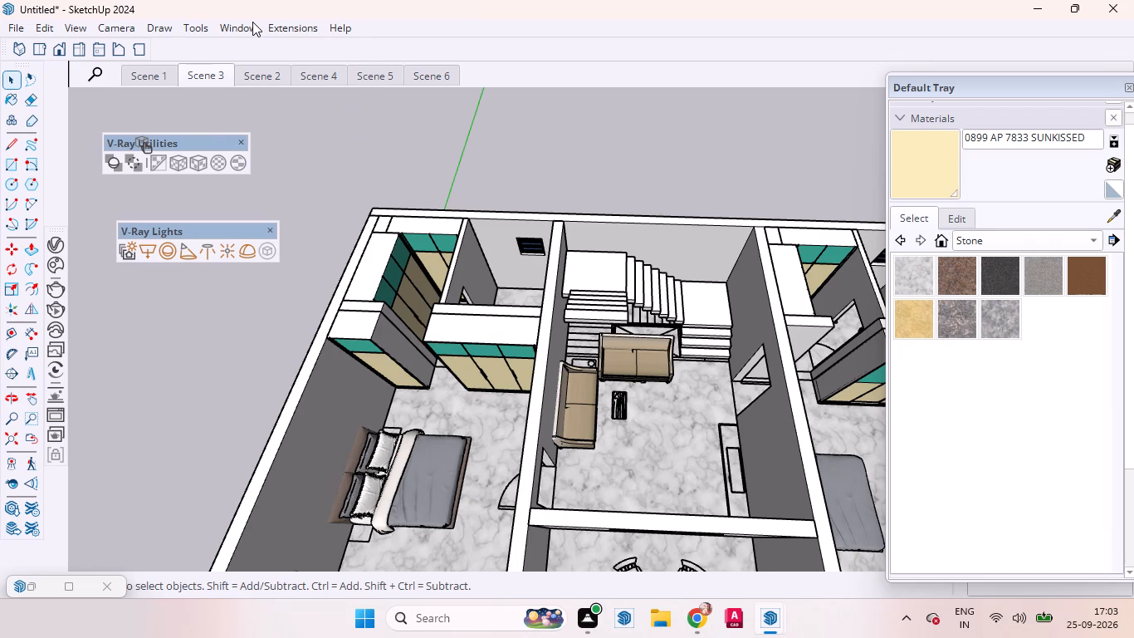
pyautogui.click(292, 152)
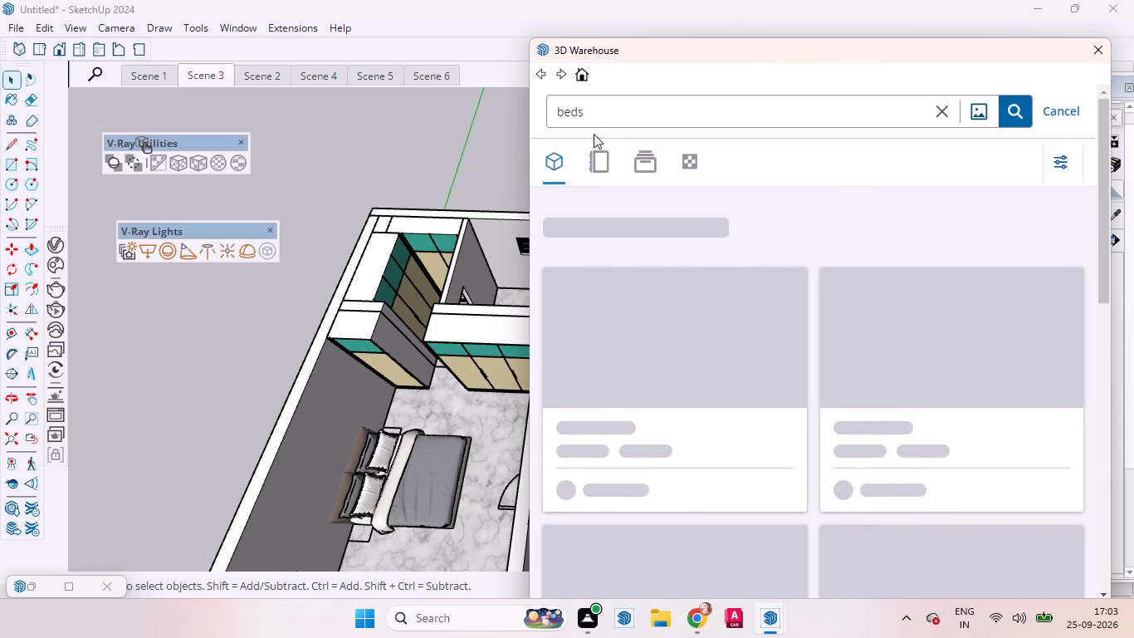
pyautogui.moveTo(588, 115); pyautogui.dragTo(534, 108)
pyautogui.press('BackSpace')
pyautogui.press('d')
pyautogui.write('oo')
pyautogui.write('rs')
pyautogui.press('Return')
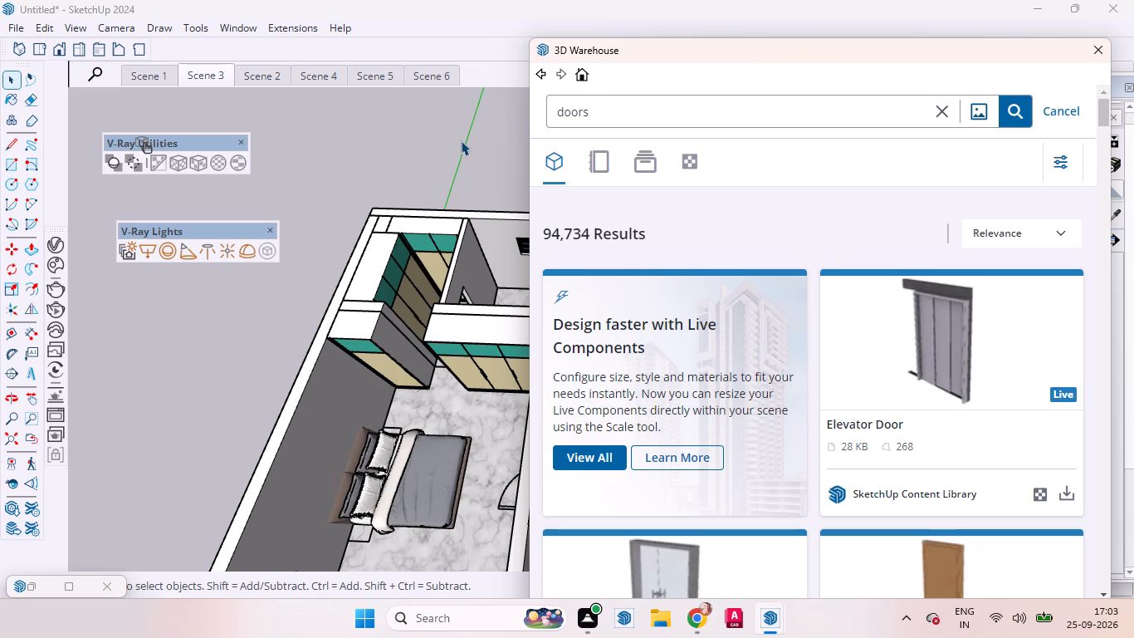
pyautogui.scroll(-2, 861, 243)
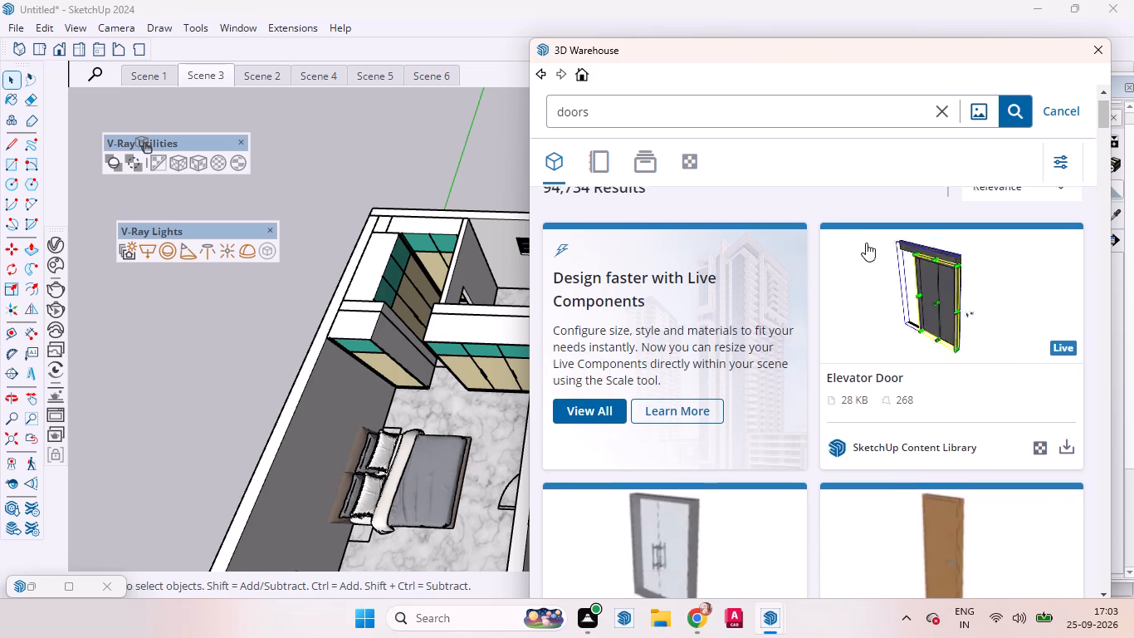
pyautogui.scroll(-6, 866, 243)
pyautogui.scroll(4, 797, 280)
pyautogui.scroll(4, 717, 148)
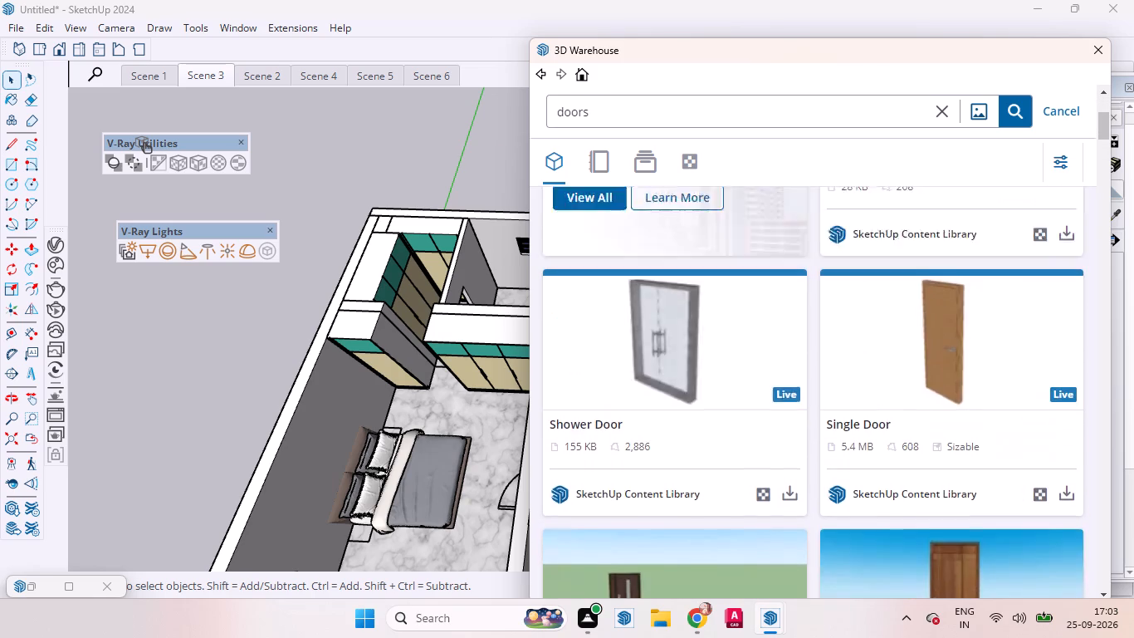
# Search the 3D Warehouse for "door" and browse for a suitable set of interior doors.
pyautogui.click(623, 110)
pyautogui.press('BackSpace')
pyautogui.press('Return')
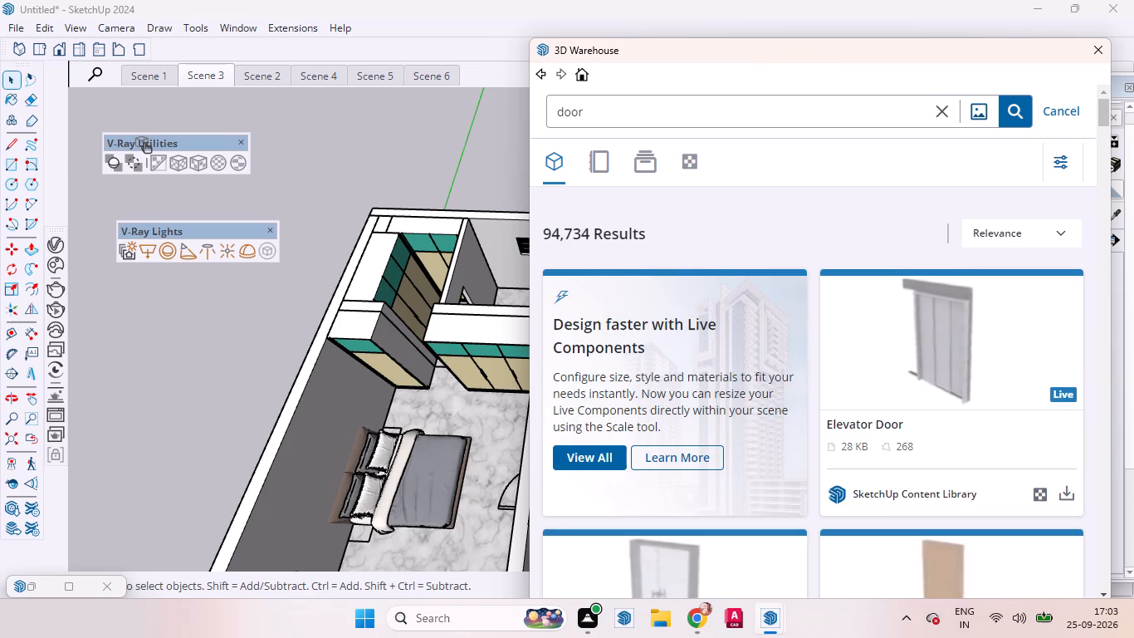
pyautogui.scroll(-10, 647, 435)
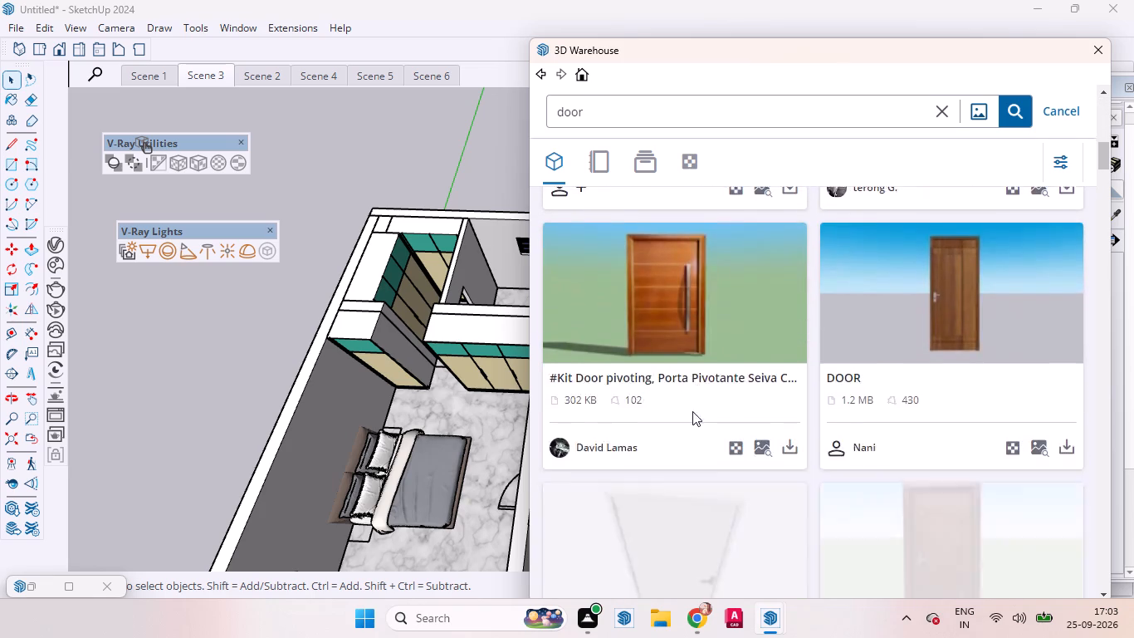
pyautogui.scroll(-4, 692, 430)
pyautogui.scroll(4, 696, 431)
pyautogui.scroll(-5, 696, 431)
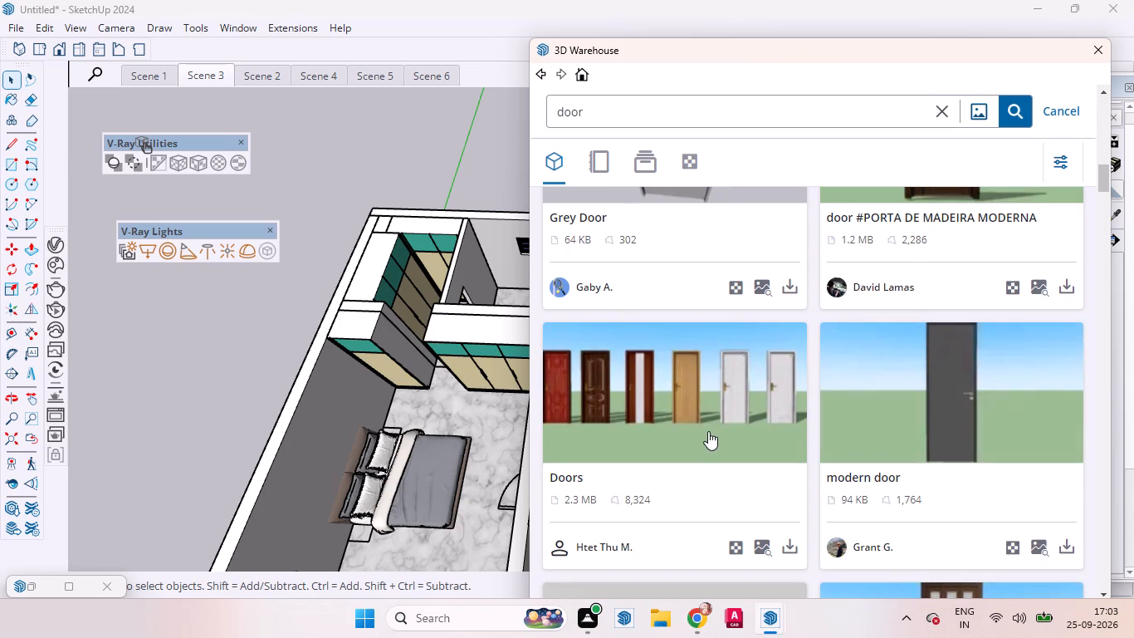
pyautogui.scroll(1, 708, 431)
pyautogui.scroll(-1, 708, 429)
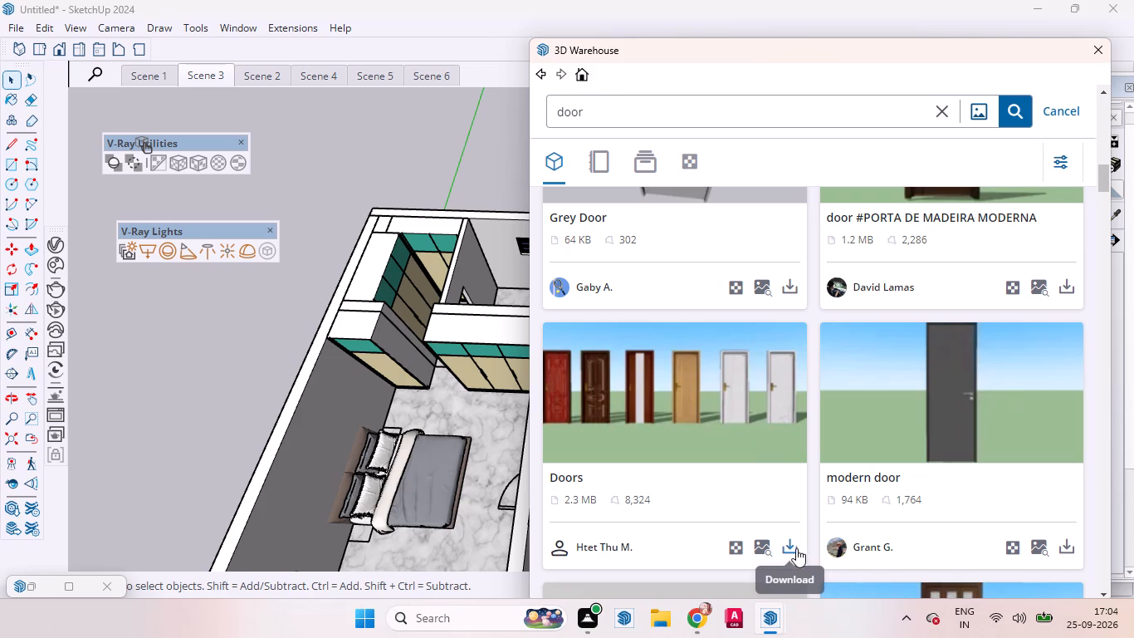
# Load the "Doors" collection directly into the model and place the row of doors outside the house, behind the staircase wall.
pyautogui.click(793, 545)
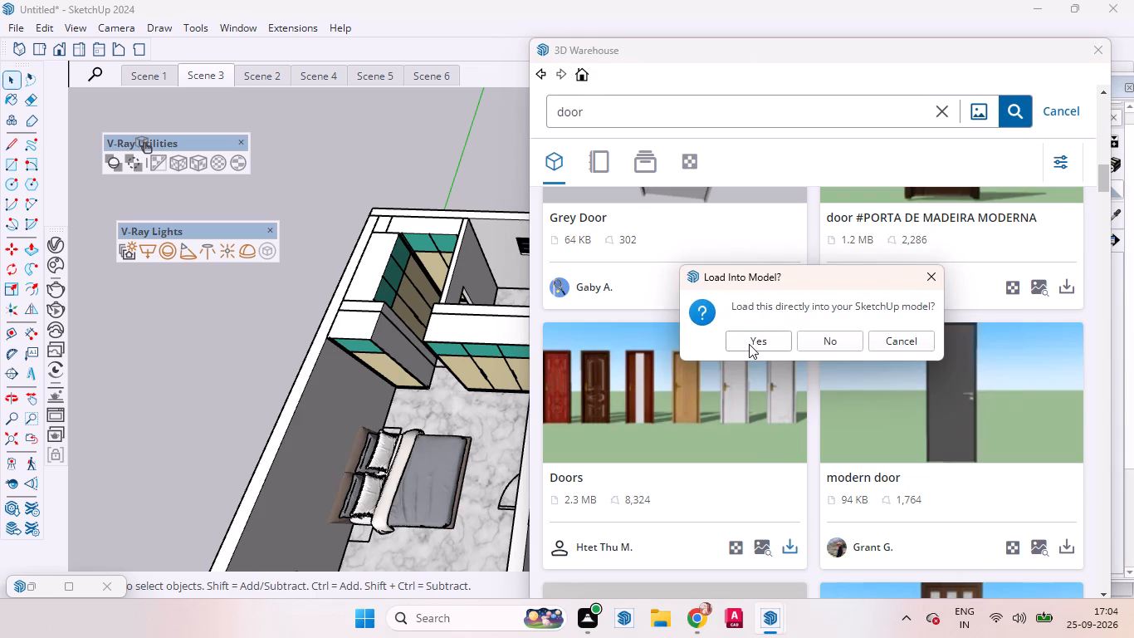
pyautogui.click(749, 344)
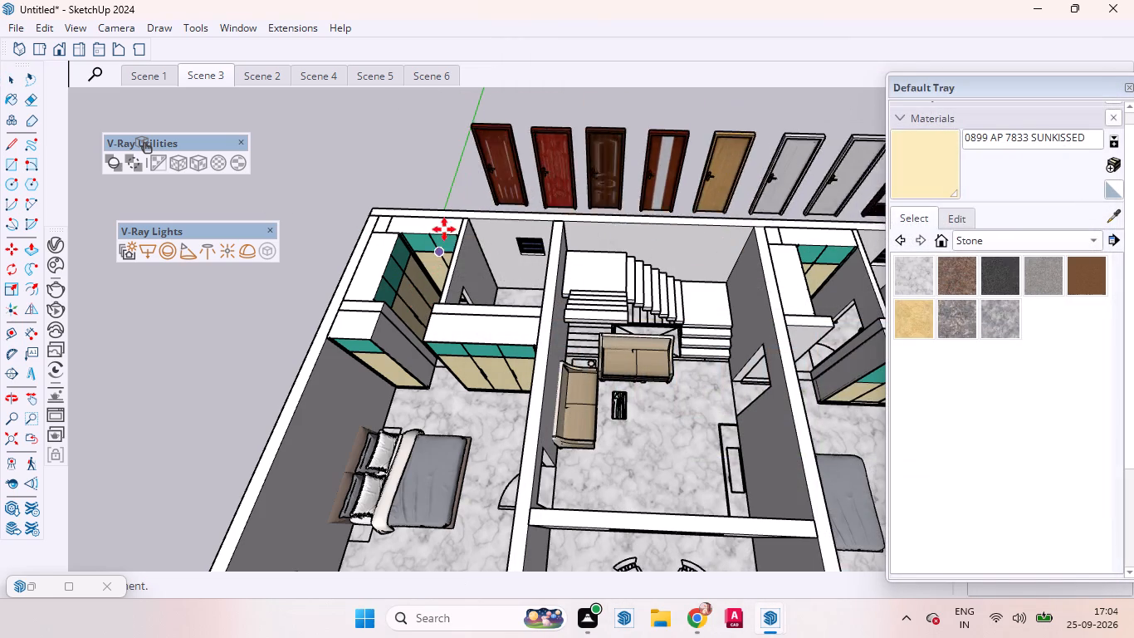
pyautogui.scroll(3, 451, 199)
pyautogui.scroll(-1, 451, 199)
pyautogui.scroll(1, 451, 199)
pyautogui.click(463, 194)
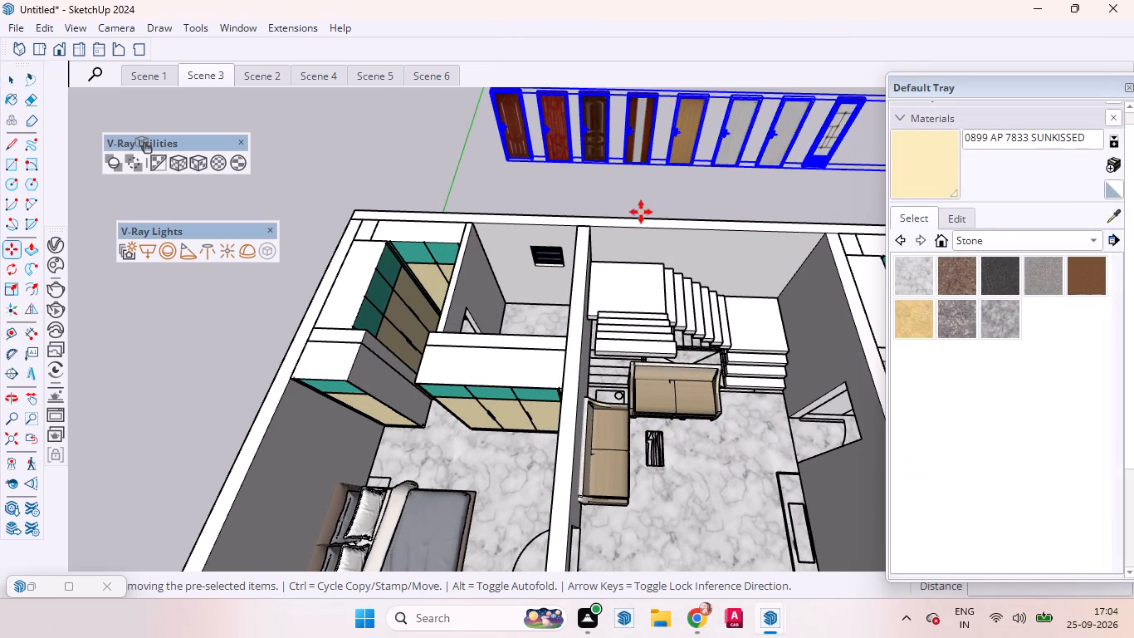
pyautogui.press('space')
pyautogui.click(692, 183)
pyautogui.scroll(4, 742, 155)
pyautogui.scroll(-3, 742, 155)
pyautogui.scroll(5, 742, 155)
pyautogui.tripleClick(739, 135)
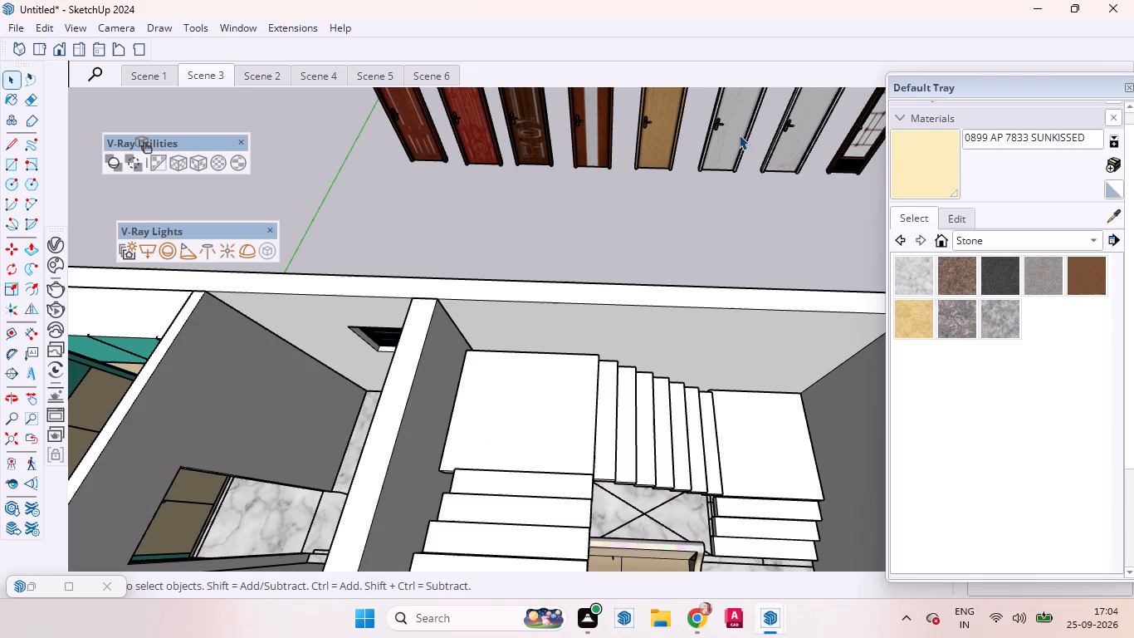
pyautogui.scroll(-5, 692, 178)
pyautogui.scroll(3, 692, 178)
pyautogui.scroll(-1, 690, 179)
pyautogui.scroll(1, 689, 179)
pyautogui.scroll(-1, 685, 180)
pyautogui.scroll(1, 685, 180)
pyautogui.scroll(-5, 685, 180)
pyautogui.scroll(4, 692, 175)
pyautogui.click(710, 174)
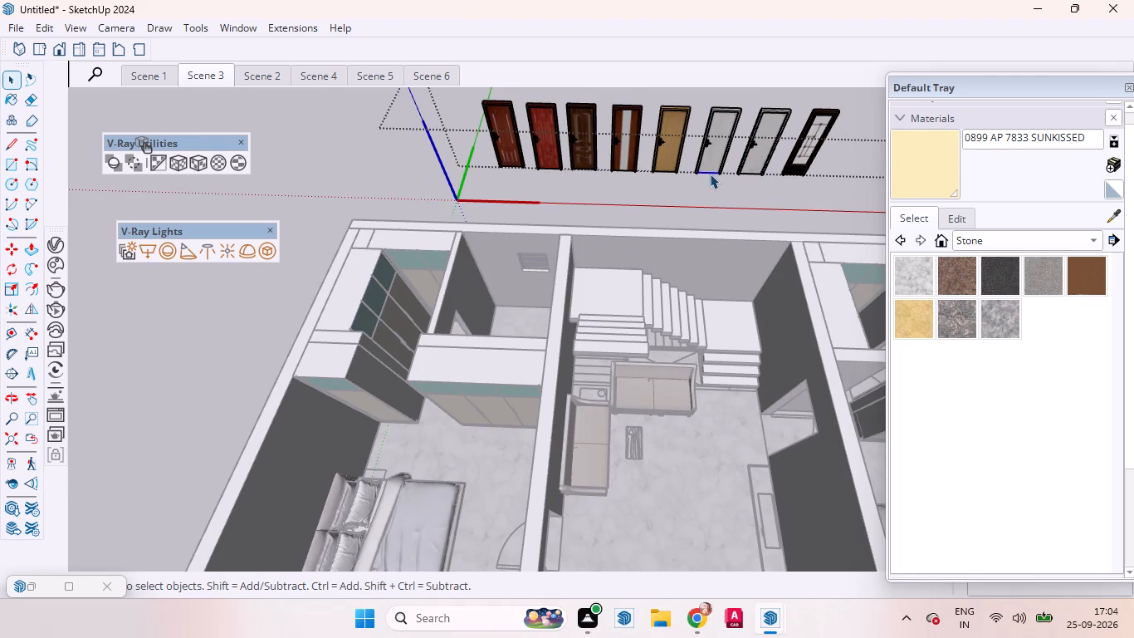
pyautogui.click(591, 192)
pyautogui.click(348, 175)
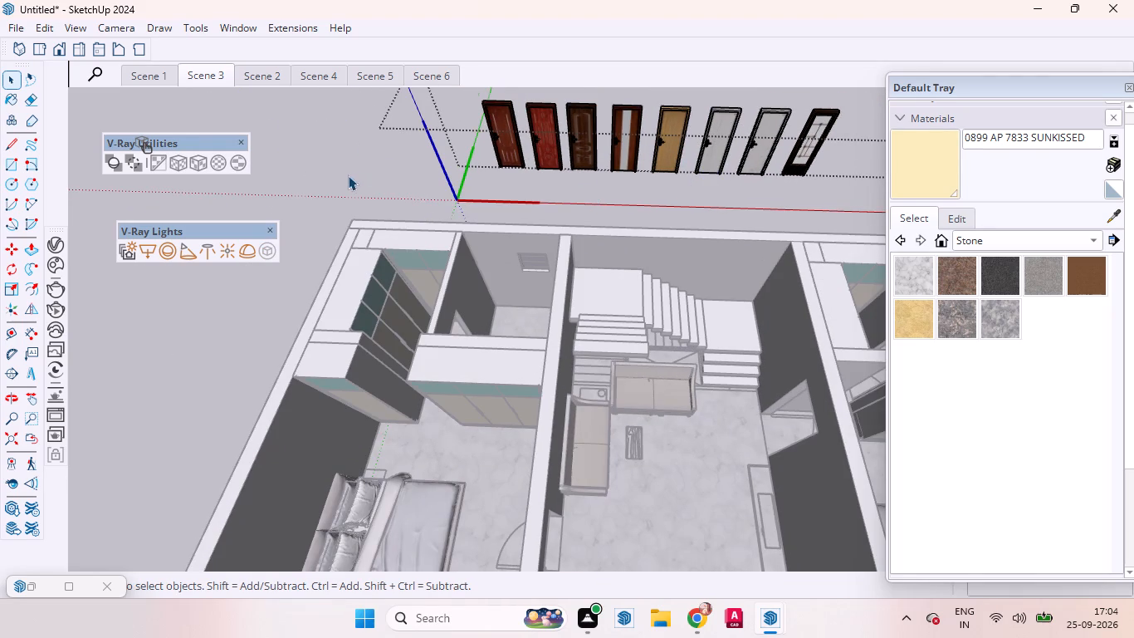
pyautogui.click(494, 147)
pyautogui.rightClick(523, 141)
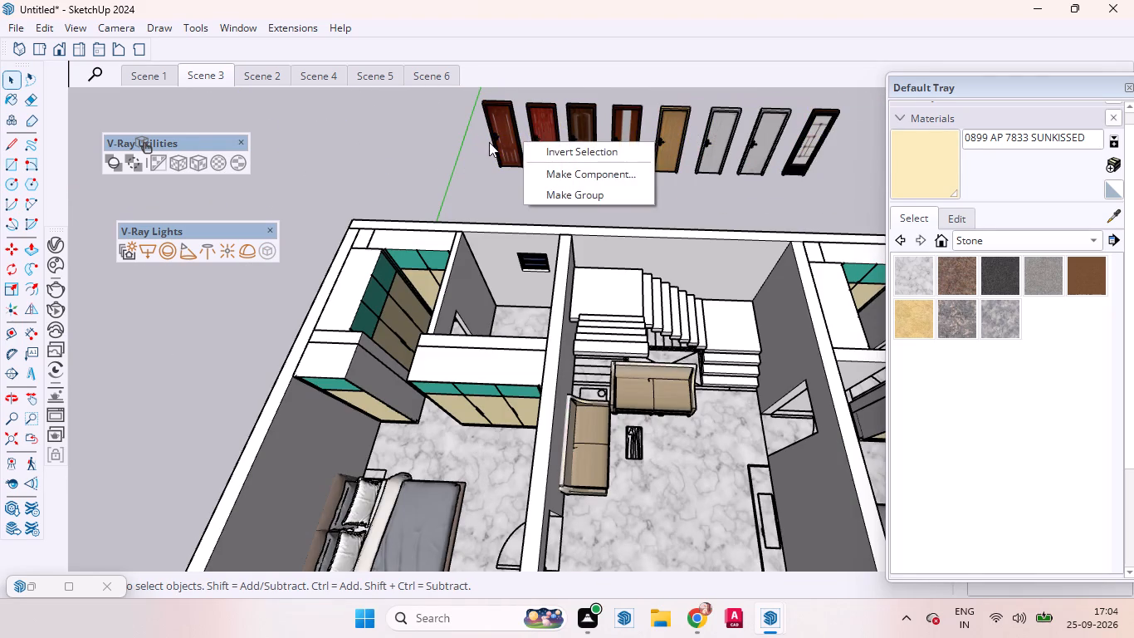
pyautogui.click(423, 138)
# Explode the imported door collection so that its doors can be handled separately.
pyautogui.click(513, 147)
pyautogui.rightClick(512, 145)
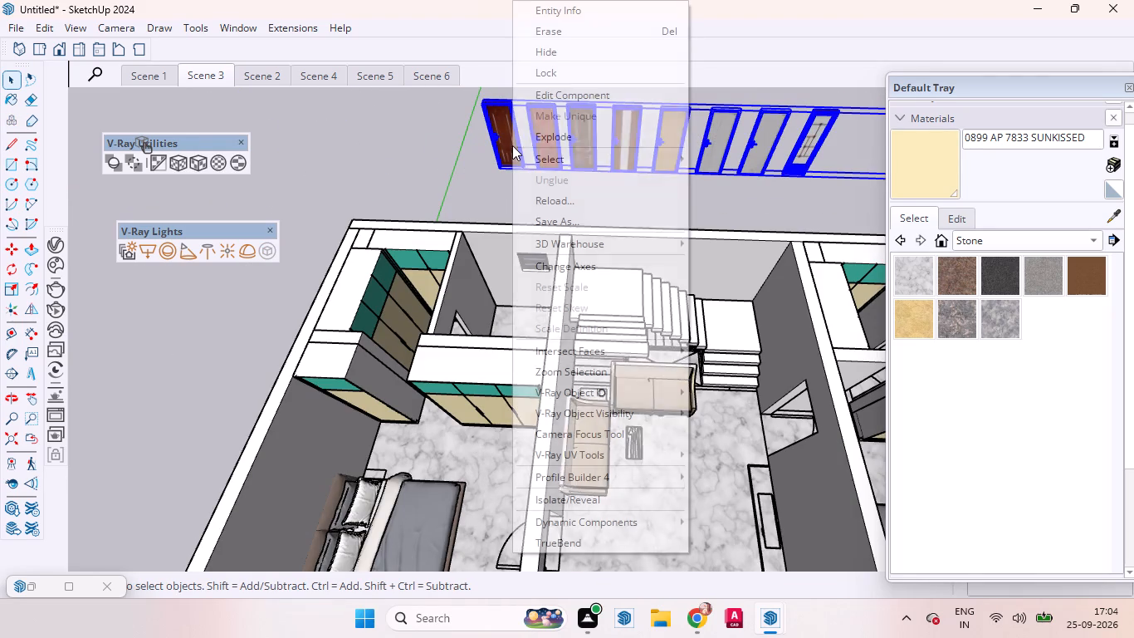
pyautogui.click(555, 138)
pyautogui.click(462, 143)
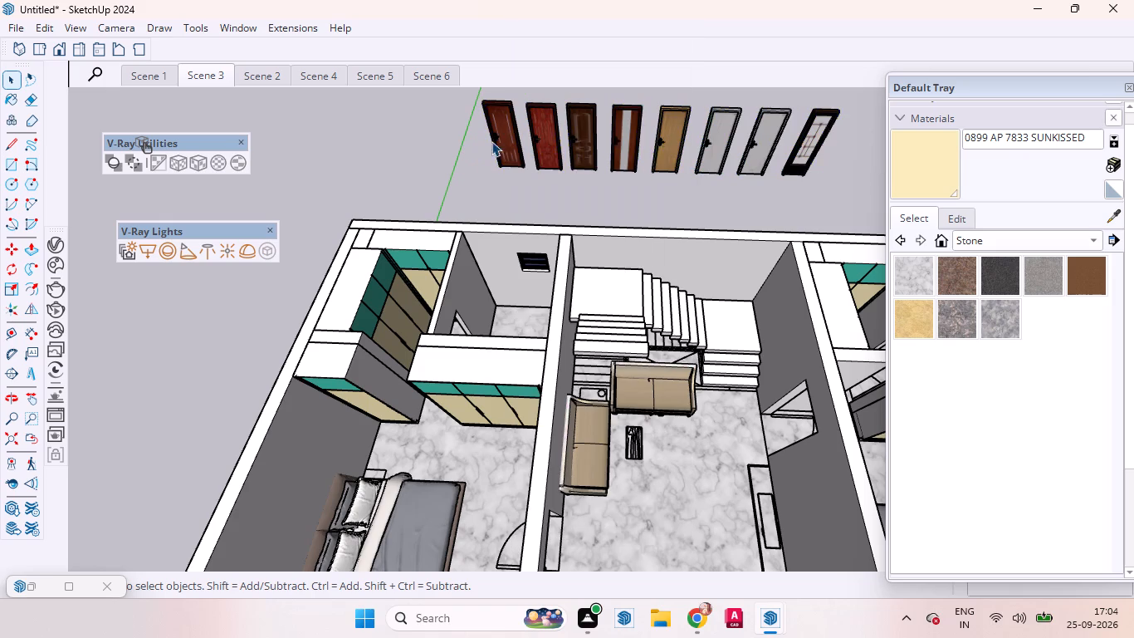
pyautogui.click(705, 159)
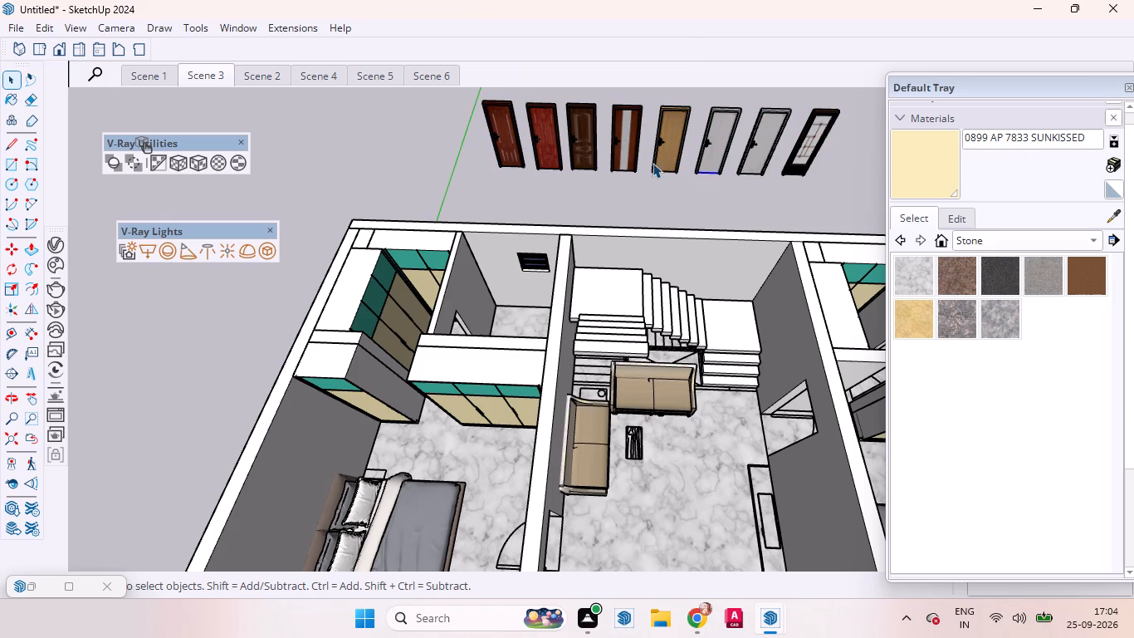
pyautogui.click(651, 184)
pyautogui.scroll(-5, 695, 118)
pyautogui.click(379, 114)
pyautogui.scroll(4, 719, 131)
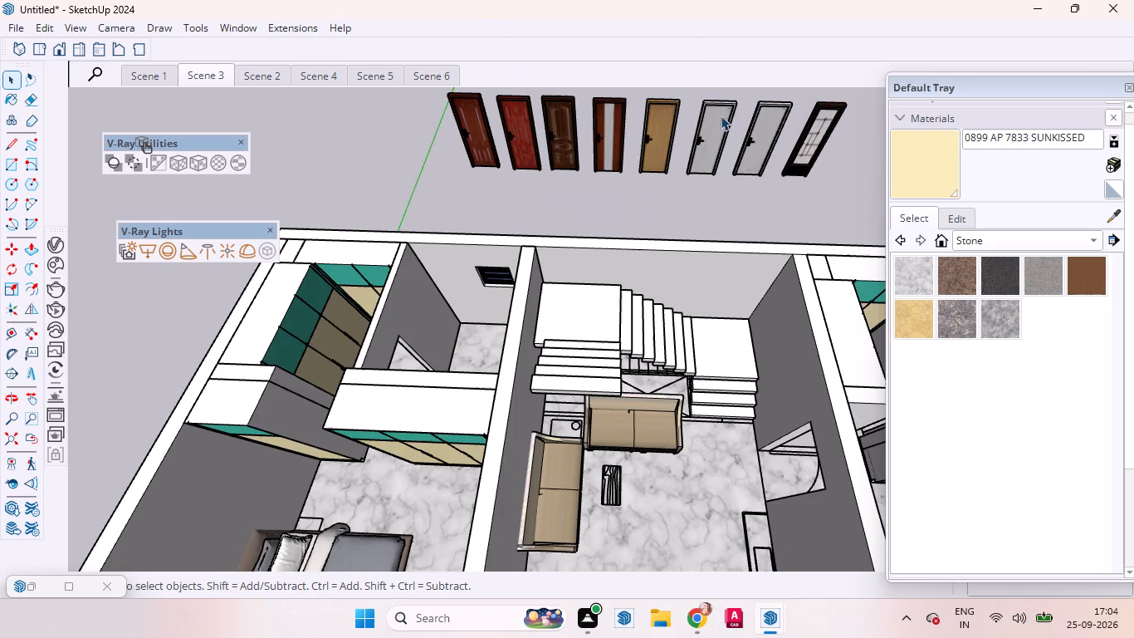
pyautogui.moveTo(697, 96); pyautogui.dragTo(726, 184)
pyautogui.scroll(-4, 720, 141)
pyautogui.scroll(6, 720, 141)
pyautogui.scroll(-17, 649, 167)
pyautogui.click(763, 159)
# Make a group of the light-wood door with the arched panel in the row of imported doors.
pyautogui.scroll(10, 635, 139)
pyautogui.moveTo(691, 173); pyautogui.dragTo(663, 90, button='middle')
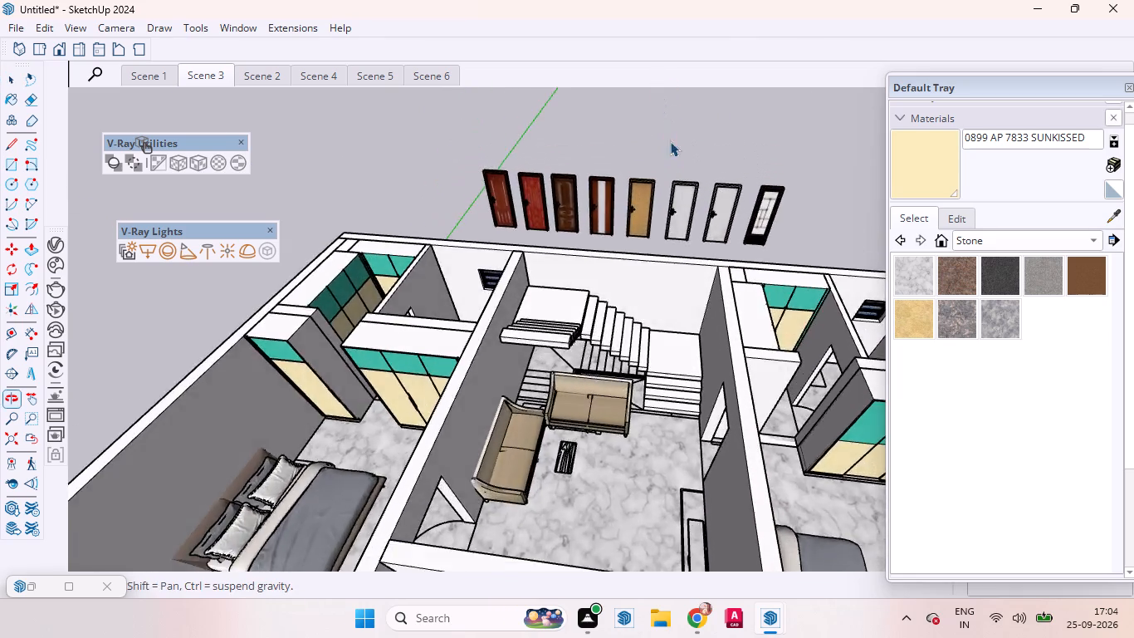
pyautogui.scroll(7, 676, 164)
pyautogui.scroll(-1, 692, 228)
pyautogui.scroll(7, 692, 228)
pyautogui.scroll(-2, 692, 228)
pyautogui.scroll(7, 692, 228)
pyautogui.moveTo(702, 275); pyautogui.dragTo(691, 221, button='middle')
pyautogui.scroll(1, 691, 217)
pyautogui.scroll(-12, 716, 215)
pyautogui.scroll(2, 748, 276)
pyautogui.scroll(-1, 749, 278)
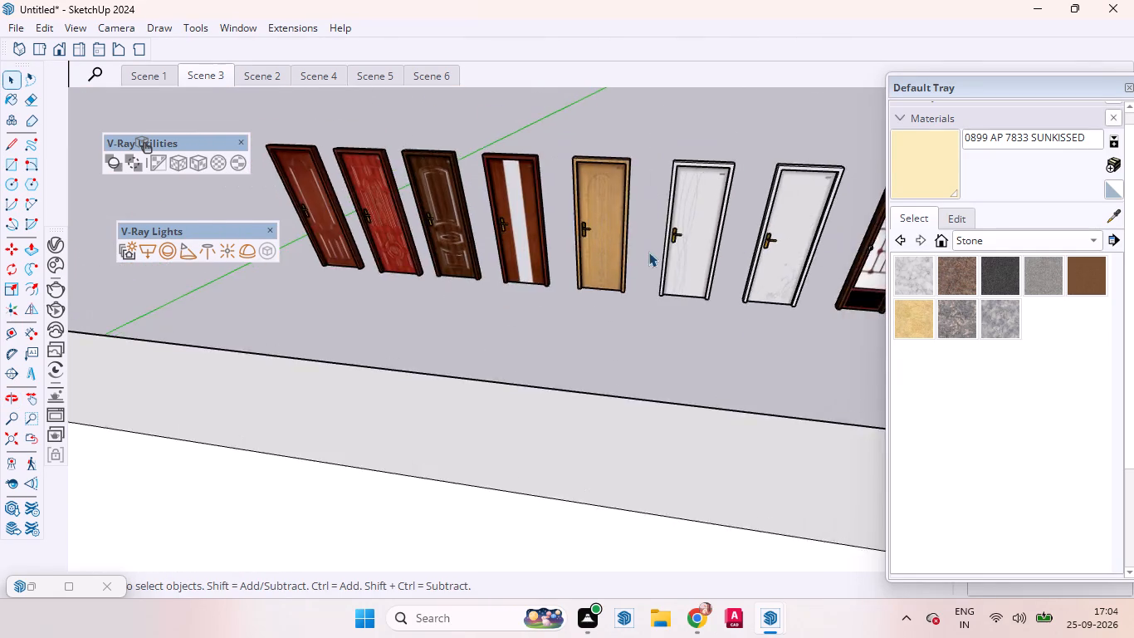
pyautogui.scroll(4, 635, 235)
pyautogui.scroll(-1, 634, 234)
pyautogui.scroll(2, 634, 234)
pyautogui.scroll(-1, 674, 255)
pyautogui.moveTo(714, 258); pyautogui.dragTo(718, 247, button='middle')
pyautogui.scroll(5, 548, 161)
pyautogui.moveTo(602, 241); pyautogui.dragTo(627, 192, button='middle')
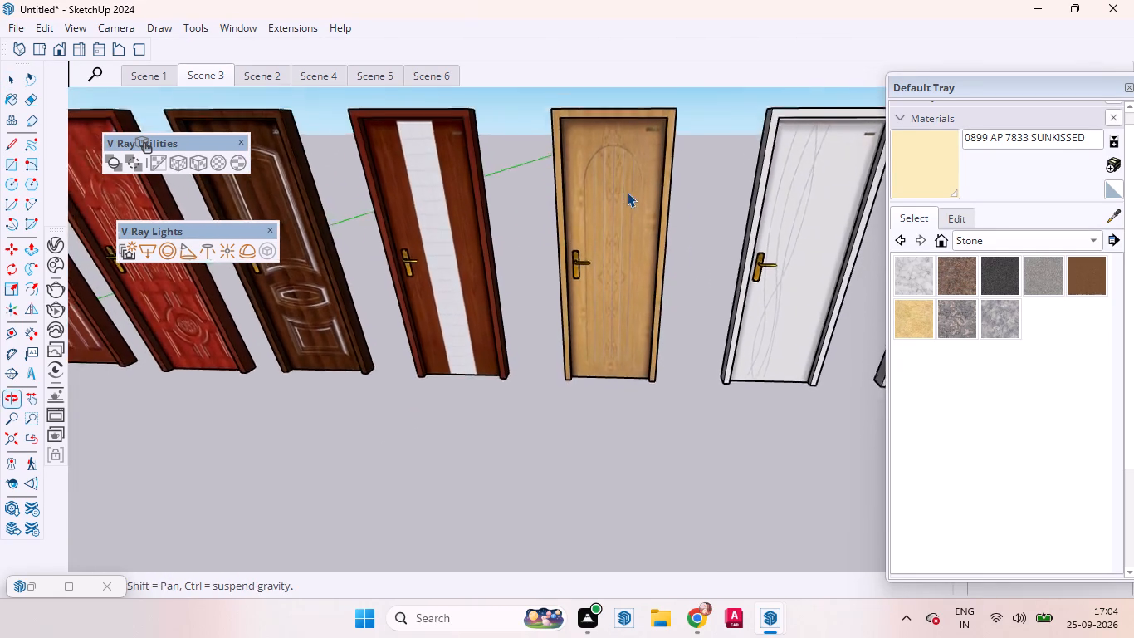
pyautogui.moveTo(627, 192); pyautogui.dragTo(628, 194, button='middle')
pyautogui.scroll(1, 627, 190)
pyautogui.scroll(-4, 635, 212)
pyautogui.moveTo(545, 100); pyautogui.dragTo(644, 272)
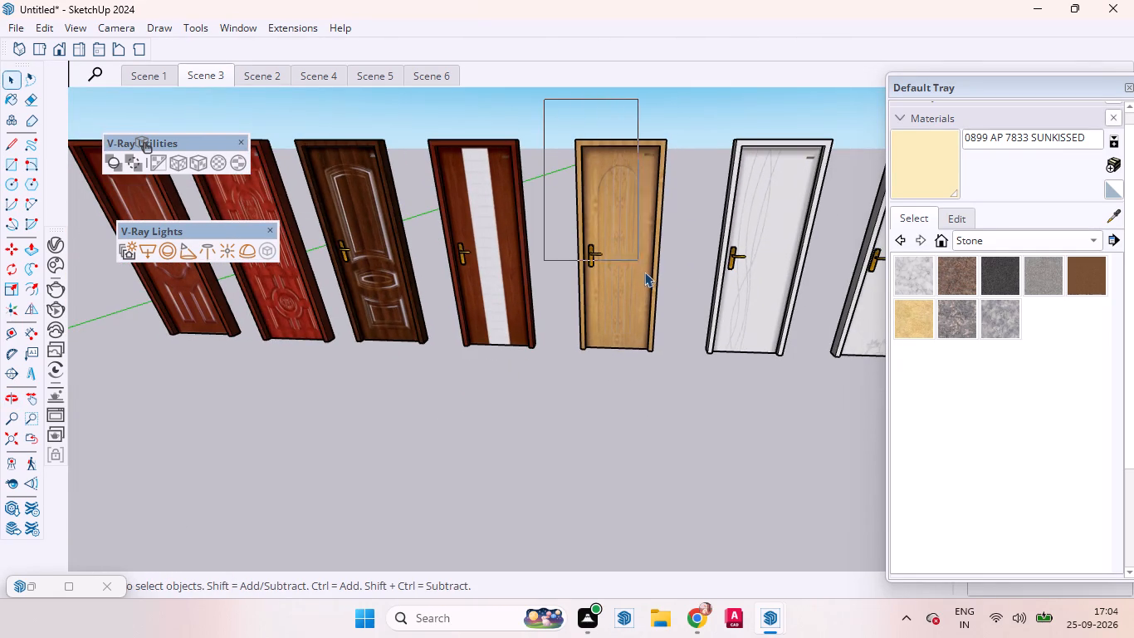
pyautogui.moveTo(644, 272); pyautogui.dragTo(674, 370)
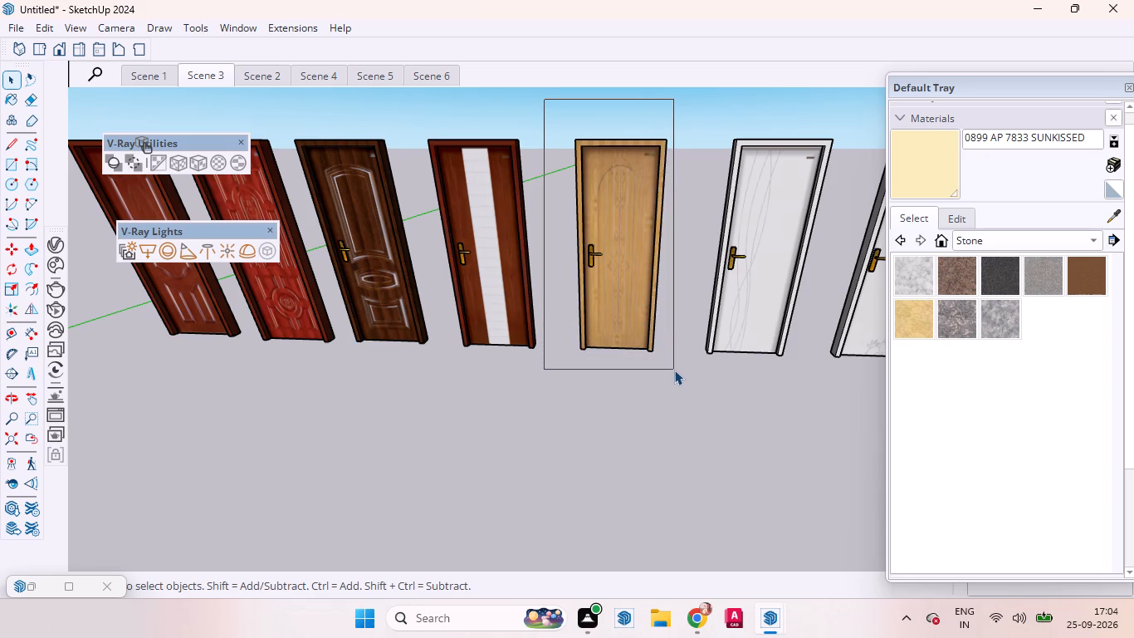
pyautogui.moveTo(674, 370); pyautogui.dragTo(675, 373)
pyautogui.rightClick(638, 207)
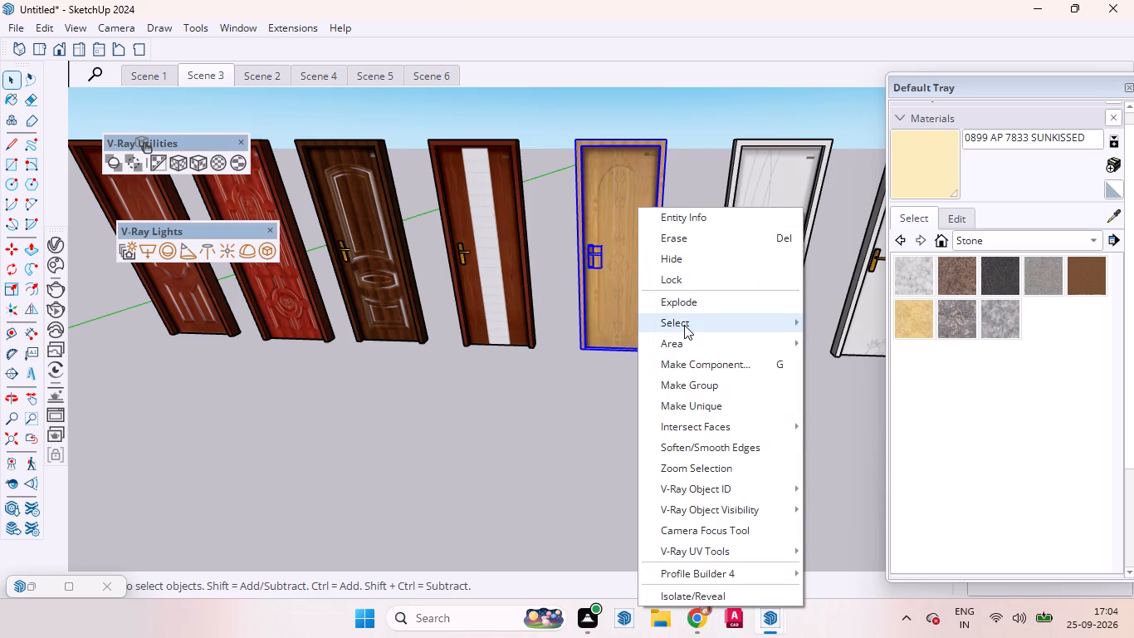
pyautogui.click(690, 380)
# Rotate the light-wood door group 90 degrees in plan so it lines up with the bedroom side walls.
pyautogui.scroll(-3, 625, 212)
pyautogui.scroll(1, 625, 212)
pyautogui.scroll(-5, 625, 212)
pyautogui.scroll(1, 625, 212)
pyautogui.scroll(-1, 625, 212)
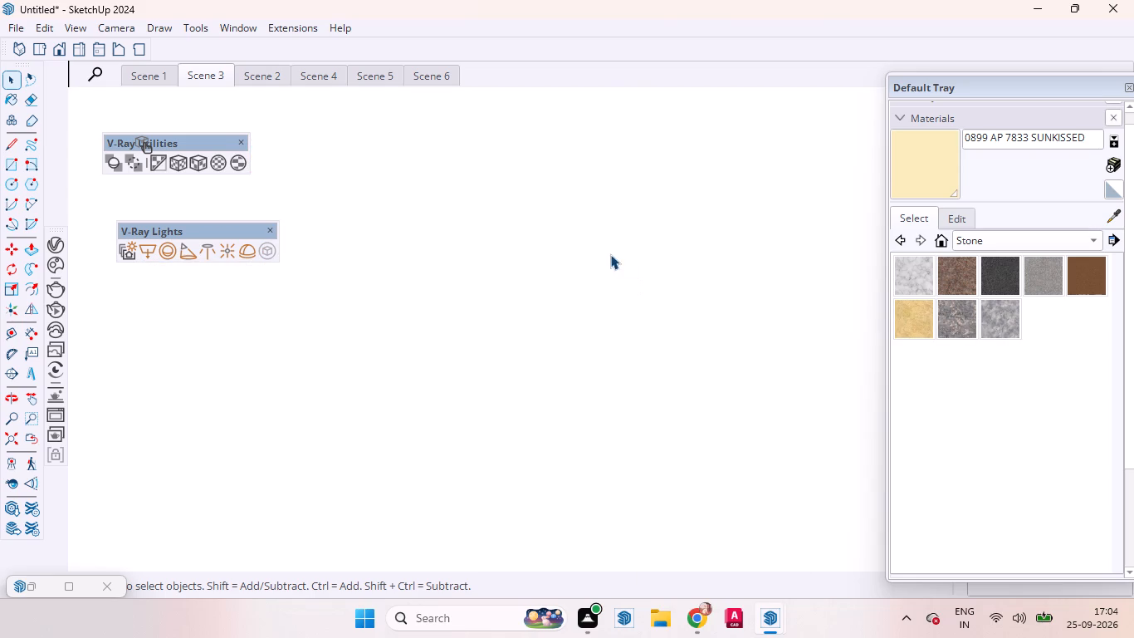
pyautogui.click(42, 46)
pyautogui.scroll(-4, 644, 493)
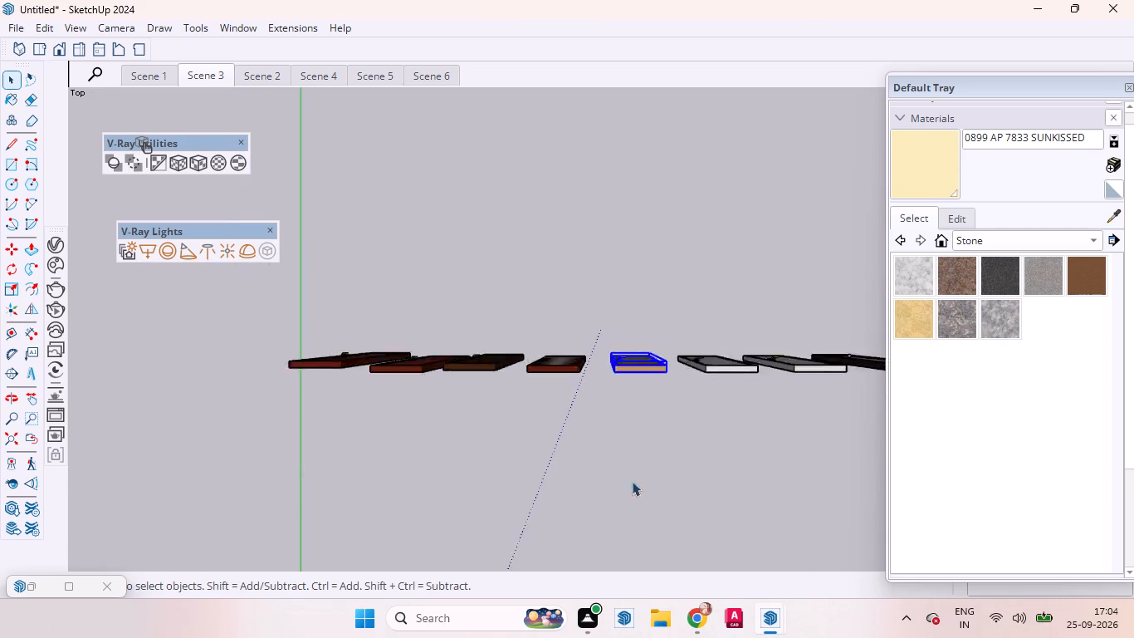
pyautogui.scroll(4, 673, 411)
pyautogui.scroll(-4, 676, 415)
pyautogui.scroll(1, 619, 435)
pyautogui.moveTo(619, 420); pyautogui.dragTo(618, 248, button='middle')
pyautogui.scroll(1, 649, 276)
pyautogui.scroll(-15, 652, 271)
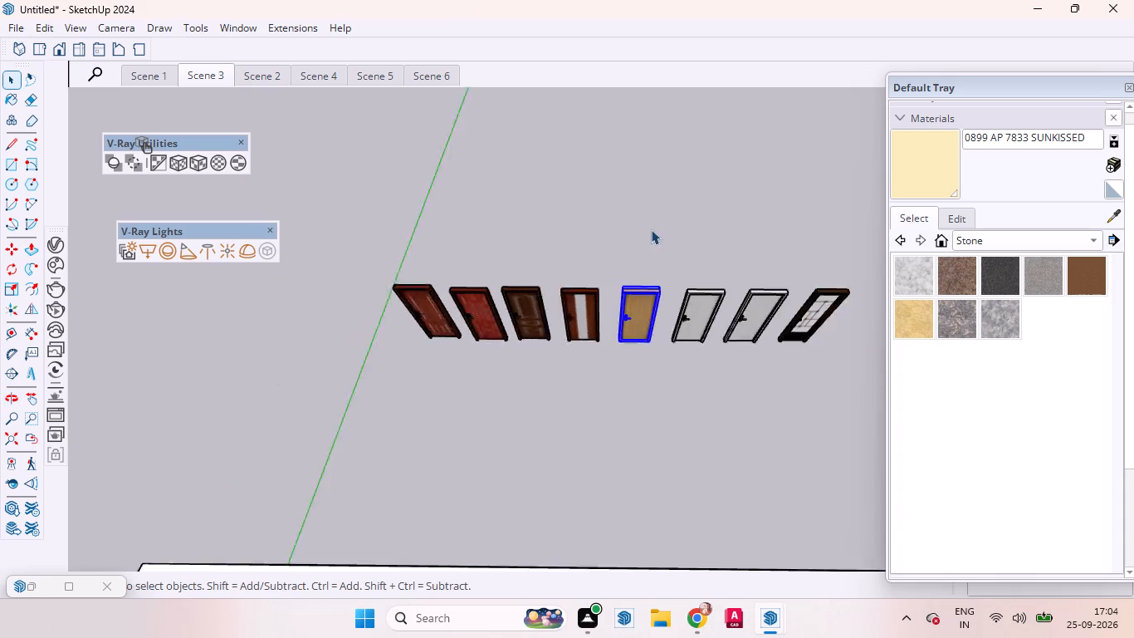
pyautogui.press('q')
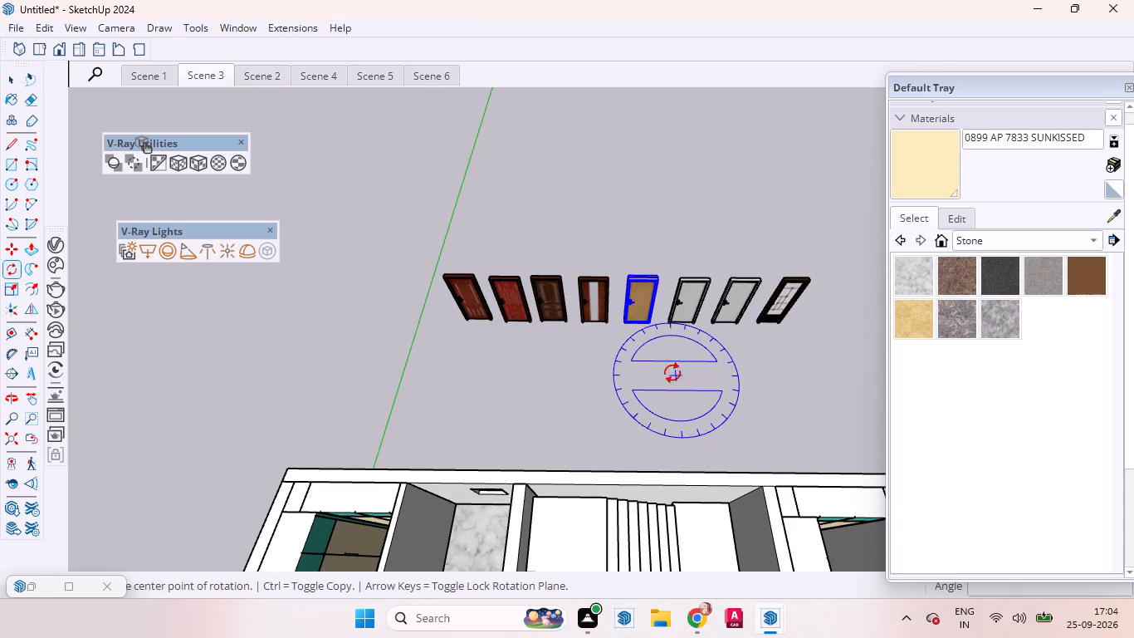
pyautogui.click(672, 373)
pyautogui.click(618, 365)
pyautogui.write('90')
pyautogui.press('Return')
pyautogui.press('space')
# Move the light-wood door by its bottom corner into the bedroom doorway, at the hinge end of the floor's door-swing arc.
pyautogui.scroll(6, 735, 340)
pyautogui.scroll(-1, 742, 385)
pyautogui.scroll(6, 742, 385)
pyautogui.moveTo(717, 374); pyautogui.dragTo(657, 286, button='middle')
pyautogui.scroll(10, 774, 415)
pyautogui.press('m')
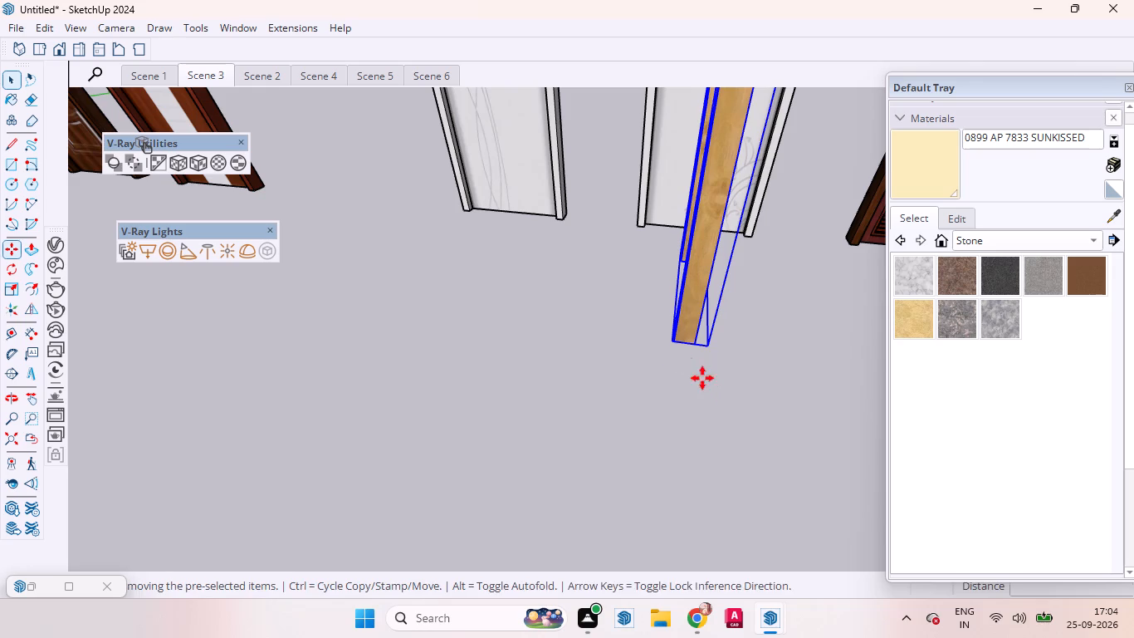
pyautogui.scroll(5, 672, 351)
pyautogui.scroll(-1, 672, 351)
pyautogui.scroll(4, 672, 351)
pyautogui.click(674, 334)
pyautogui.scroll(-11, 709, 383)
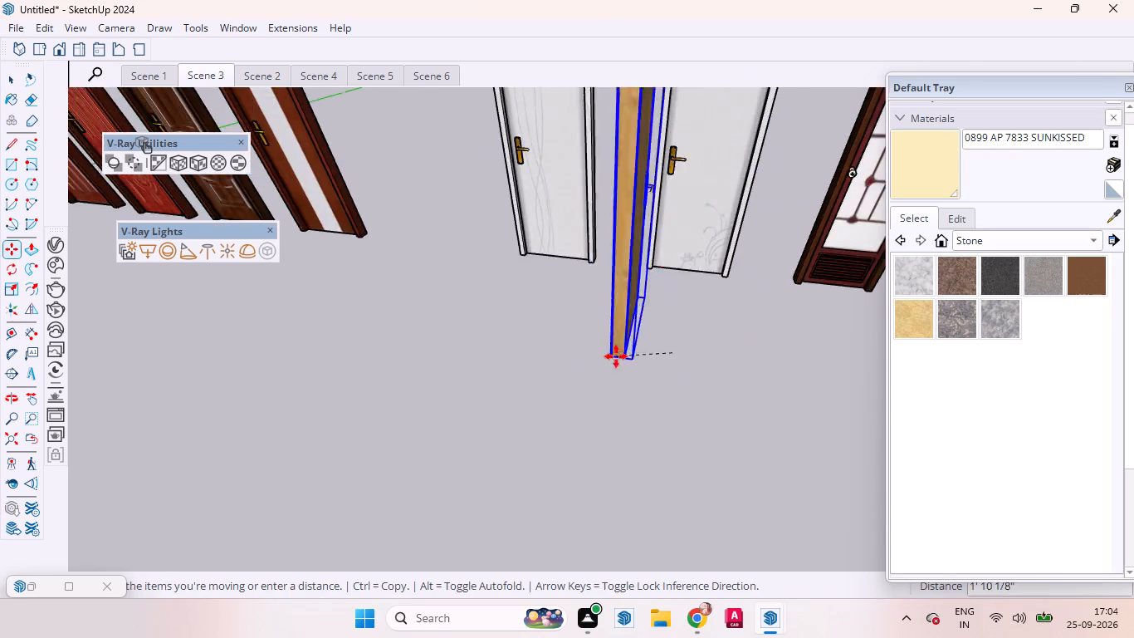
pyautogui.scroll(-9, 616, 356)
pyautogui.scroll(3, 662, 371)
pyautogui.scroll(-4, 662, 371)
pyautogui.scroll(1, 621, 343)
pyautogui.scroll(-20, 621, 342)
pyautogui.scroll(4, 587, 429)
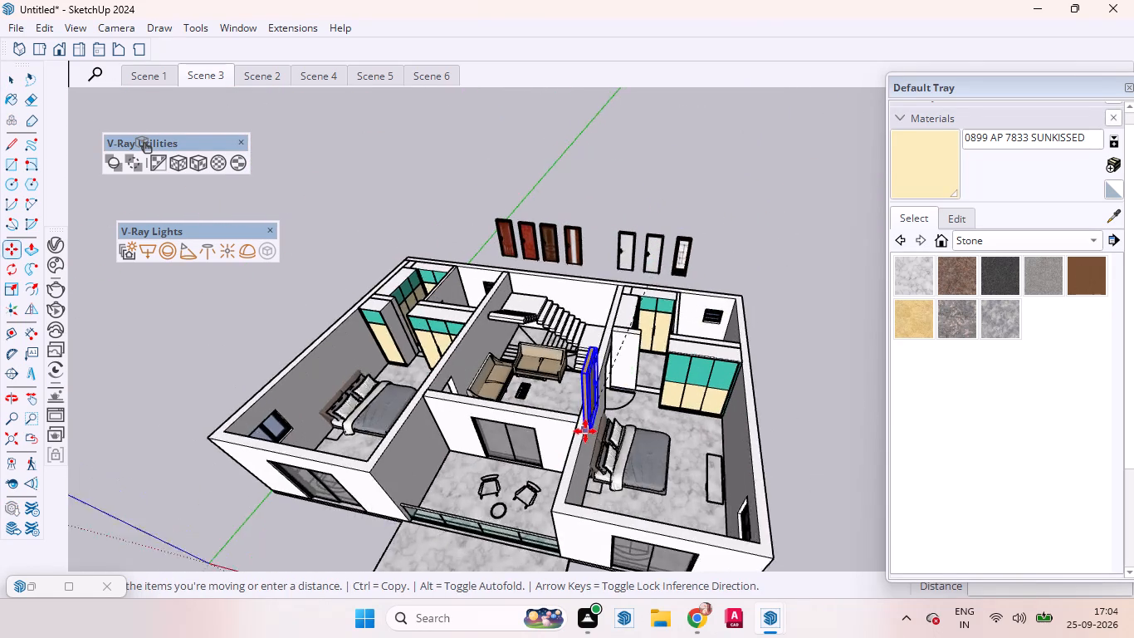
pyautogui.scroll(1, 585, 431)
pyautogui.moveTo(545, 385); pyautogui.dragTo(926, 419, button='middle')
pyautogui.scroll(6, 780, 351)
pyautogui.scroll(-2, 675, 338)
pyautogui.scroll(20, 675, 338)
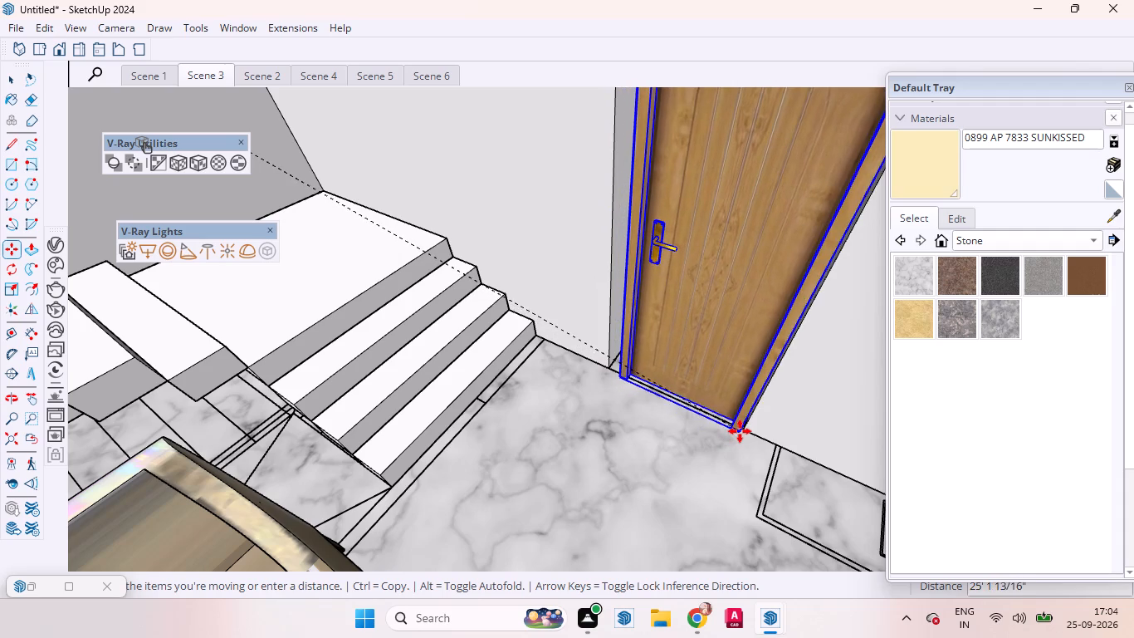
pyautogui.scroll(-4, 693, 431)
pyautogui.scroll(3, 692, 428)
pyautogui.scroll(-1, 692, 427)
pyautogui.scroll(1, 692, 427)
pyautogui.scroll(-6, 696, 400)
pyautogui.scroll(1, 706, 350)
pyautogui.scroll(-12, 706, 348)
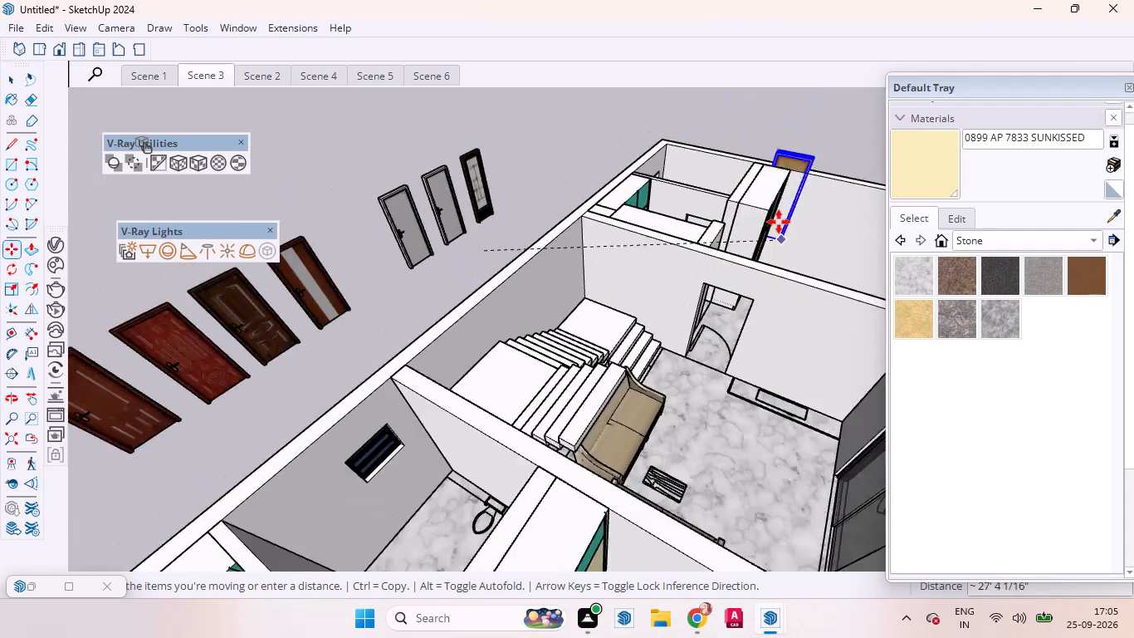
pyautogui.scroll(-3, 779, 222)
pyautogui.scroll(2, 779, 221)
pyautogui.scroll(-7, 779, 220)
pyautogui.scroll(5, 810, 385)
pyautogui.scroll(-3, 804, 375)
pyautogui.scroll(16, 799, 373)
pyautogui.scroll(-1, 767, 309)
pyautogui.scroll(4, 767, 309)
pyautogui.scroll(-4, 767, 309)
pyautogui.scroll(2, 770, 373)
pyautogui.scroll(-1, 771, 377)
pyautogui.scroll(2, 771, 377)
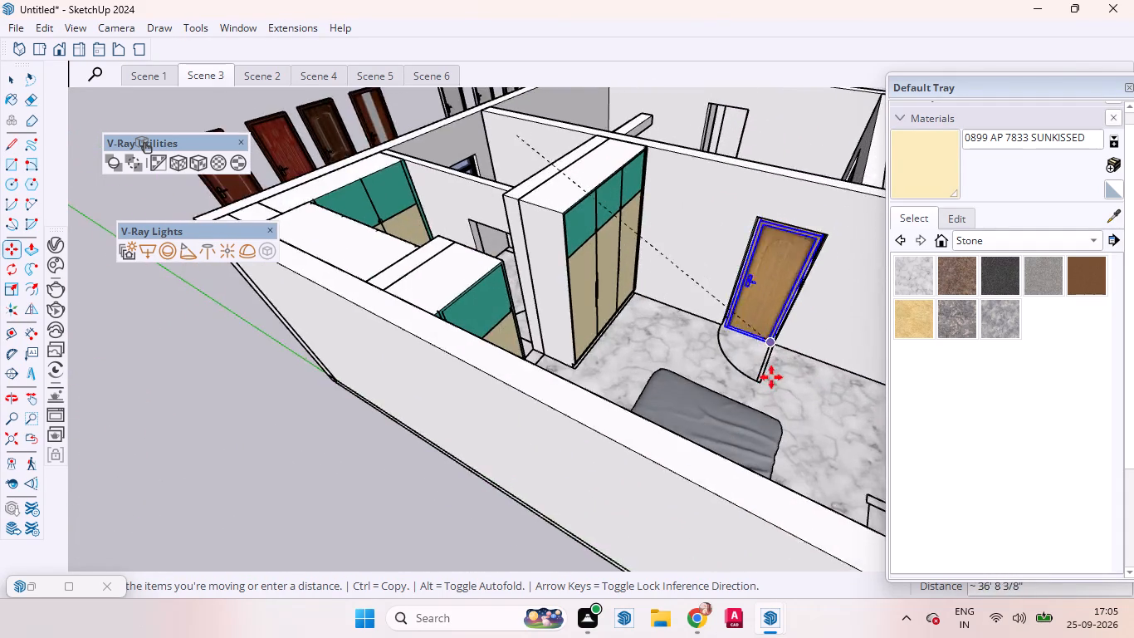
pyautogui.scroll(14, 771, 377)
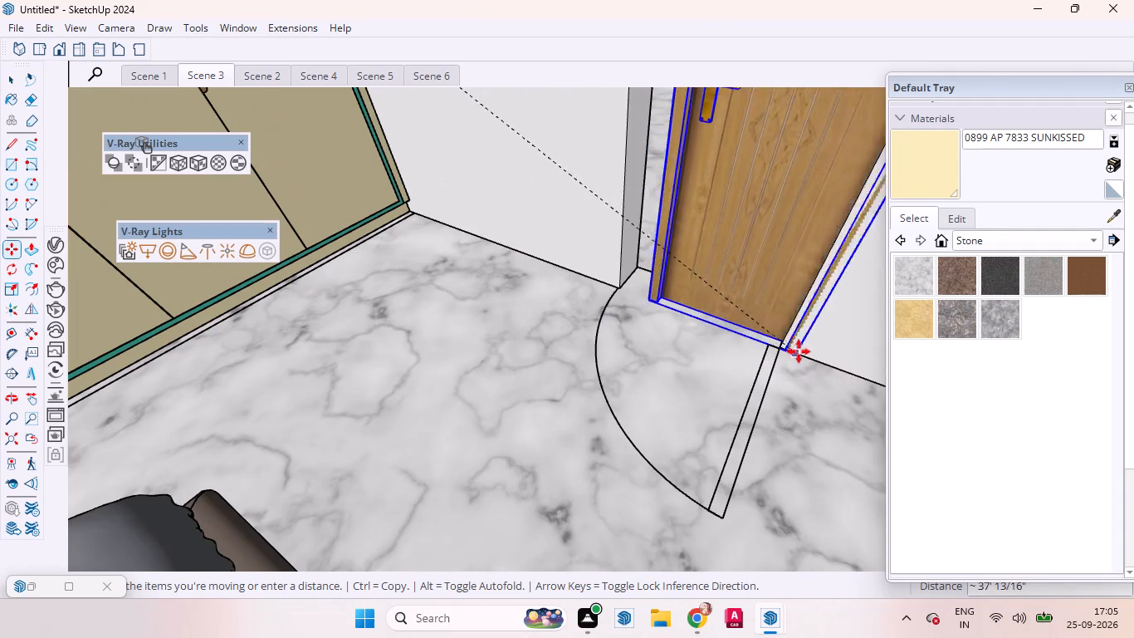
pyautogui.click(775, 352)
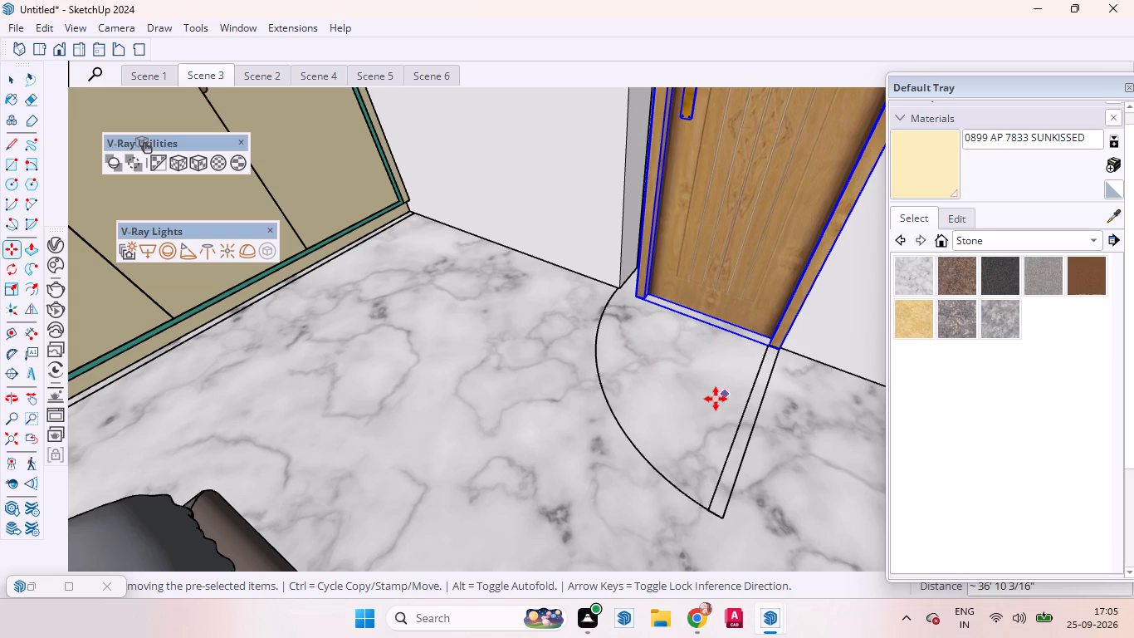
# Scale the bedroom door along its width so that it spans the full doorway opening.
pyautogui.press('s')
pyautogui.scroll(-8, 738, 406)
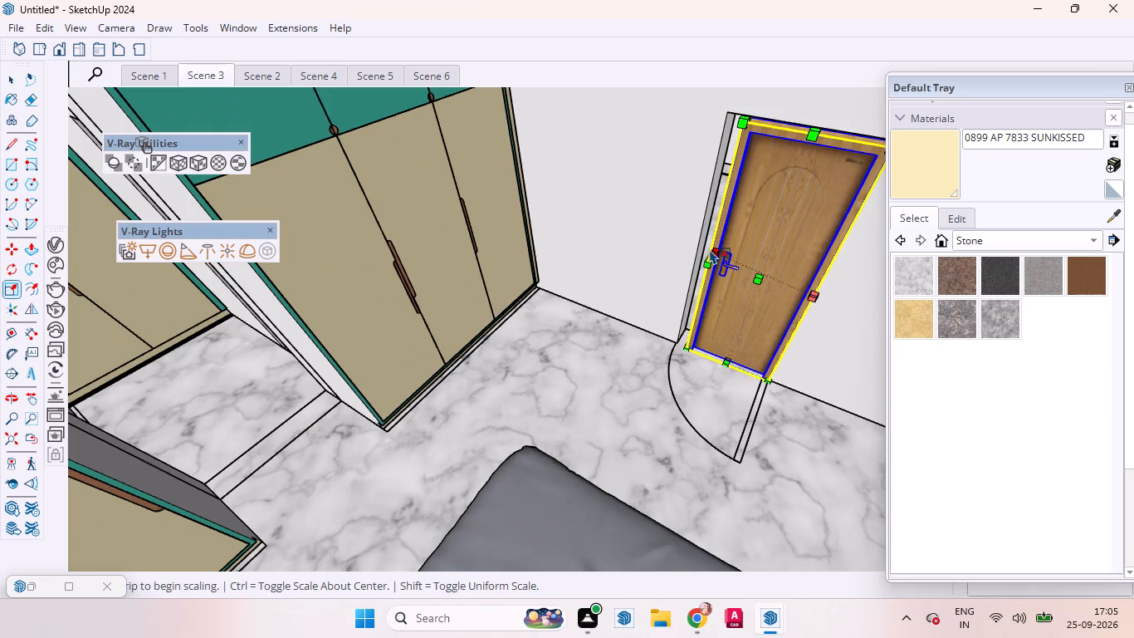
pyautogui.moveTo(707, 254); pyautogui.dragTo(706, 245)
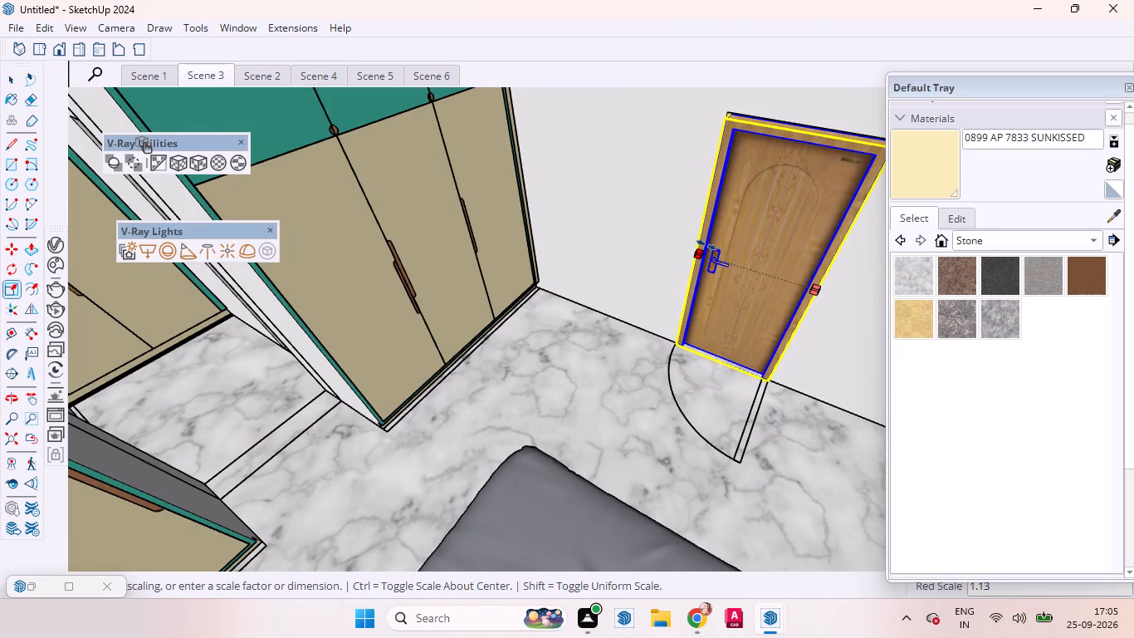
pyautogui.moveTo(706, 245); pyautogui.dragTo(699, 242)
pyautogui.scroll(1, 684, 242)
pyautogui.moveTo(684, 242); pyautogui.dragTo(791, 242, button='middle')
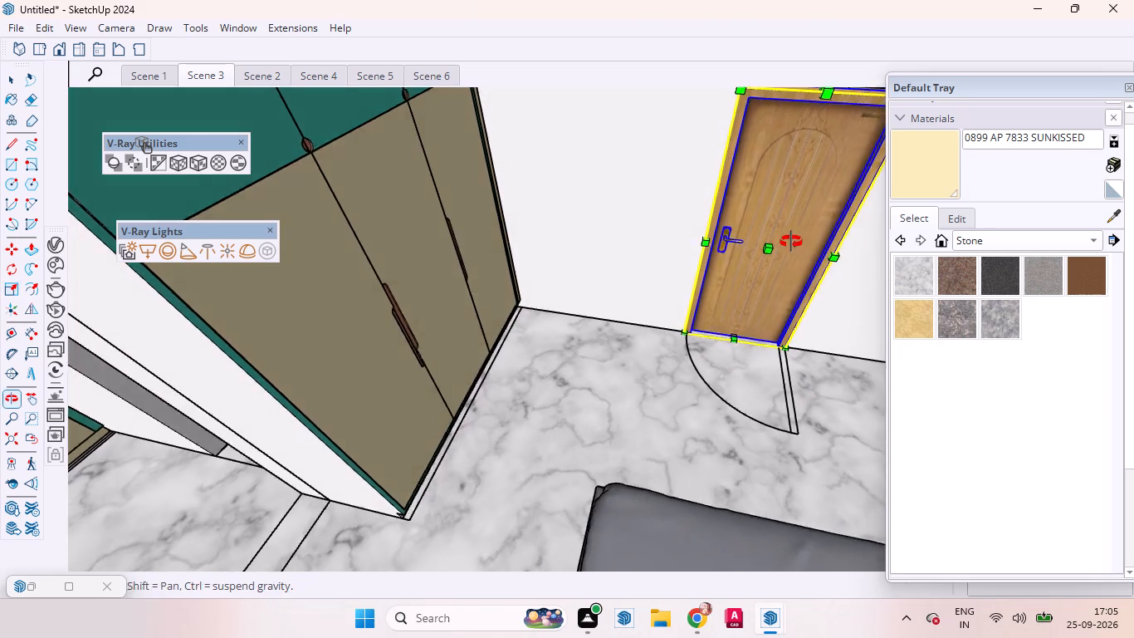
pyautogui.moveTo(791, 242); pyautogui.dragTo(795, 242, button='middle')
pyautogui.scroll(4, 728, 229)
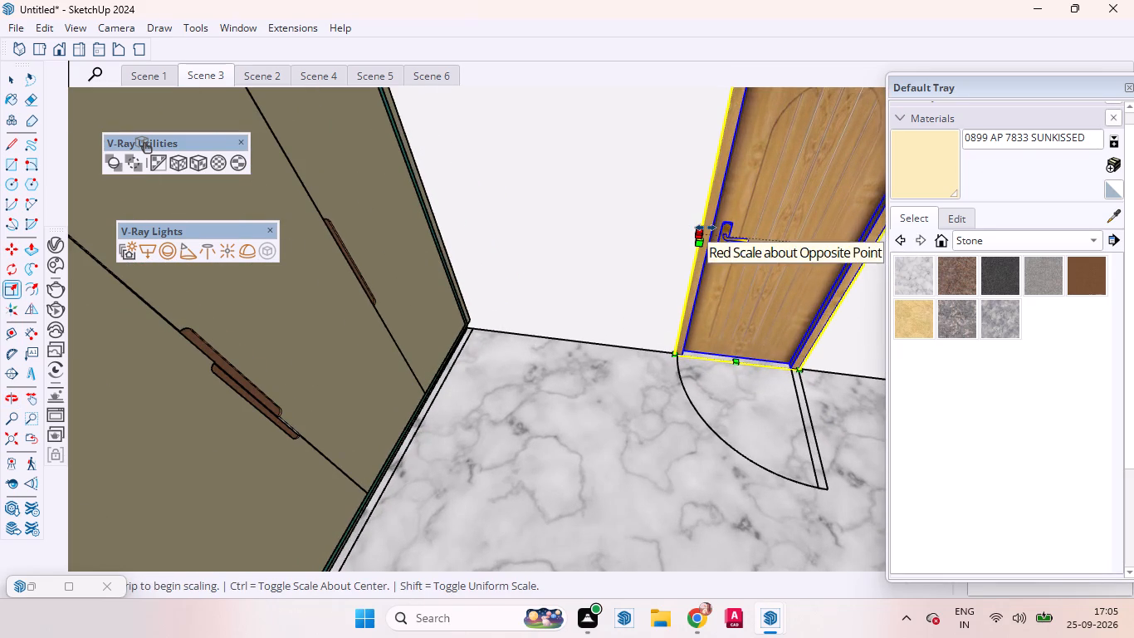
pyautogui.click(706, 228)
pyautogui.scroll(-7, 746, 341)
pyautogui.scroll(1, 745, 351)
pyautogui.scroll(-1, 745, 352)
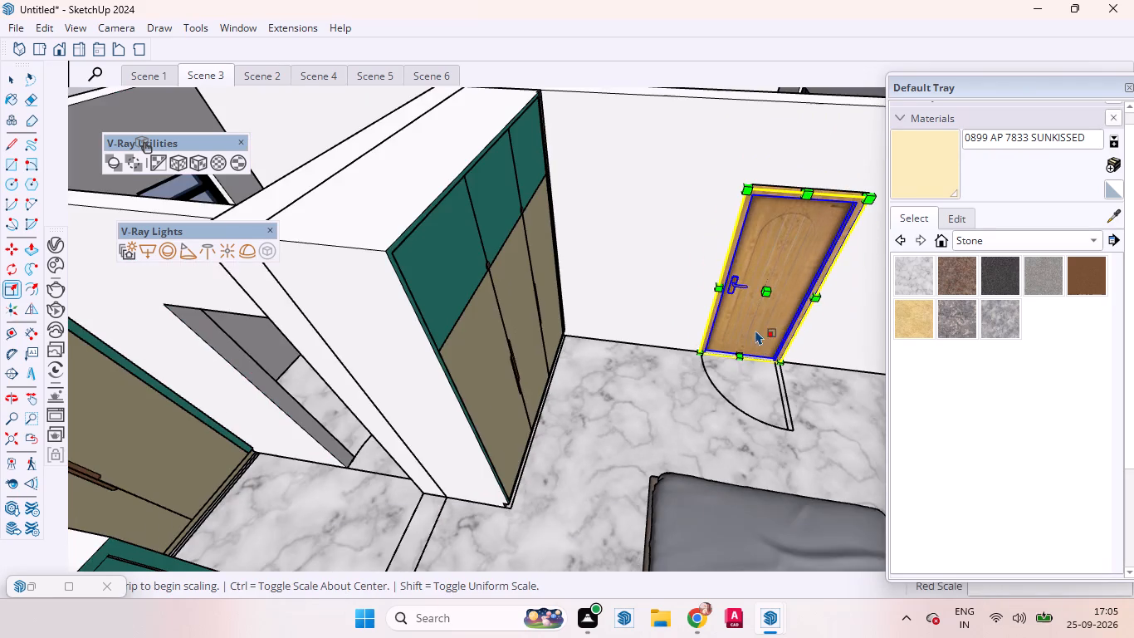
# Scale the bedroom door vertically from its top edge to fit the height of the opening.
pyautogui.scroll(12, 770, 166)
pyautogui.moveTo(811, 239); pyautogui.dragTo(760, 110, button='middle')
pyautogui.scroll(2, 802, 169)
pyautogui.scroll(-2, 802, 169)
pyautogui.scroll(2, 802, 169)
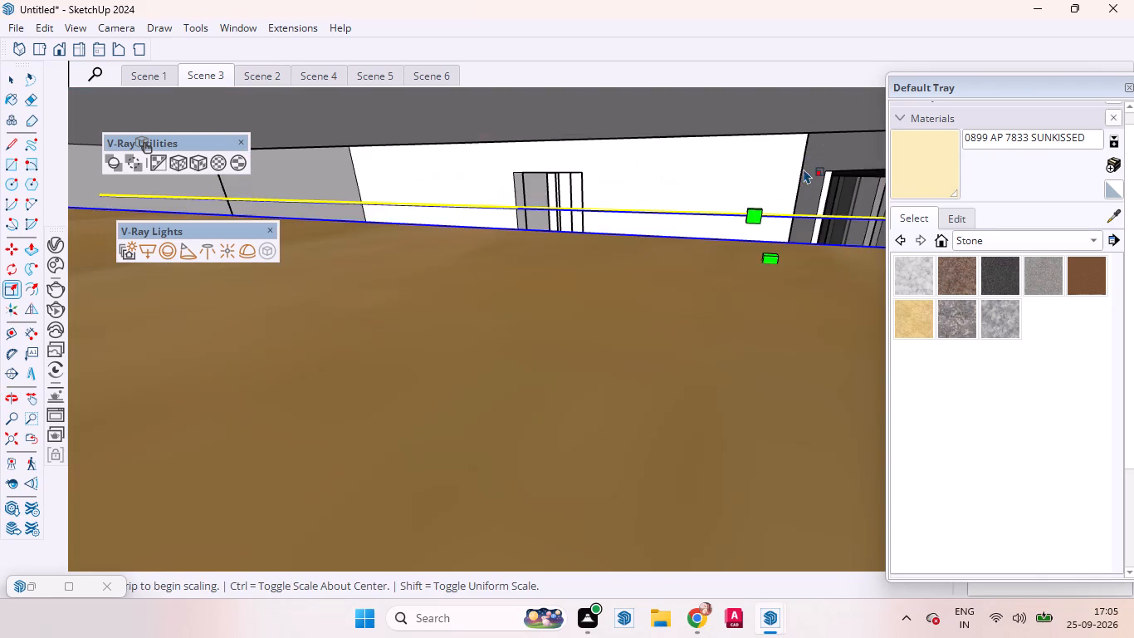
pyautogui.scroll(-3, 797, 234)
pyautogui.click(794, 237)
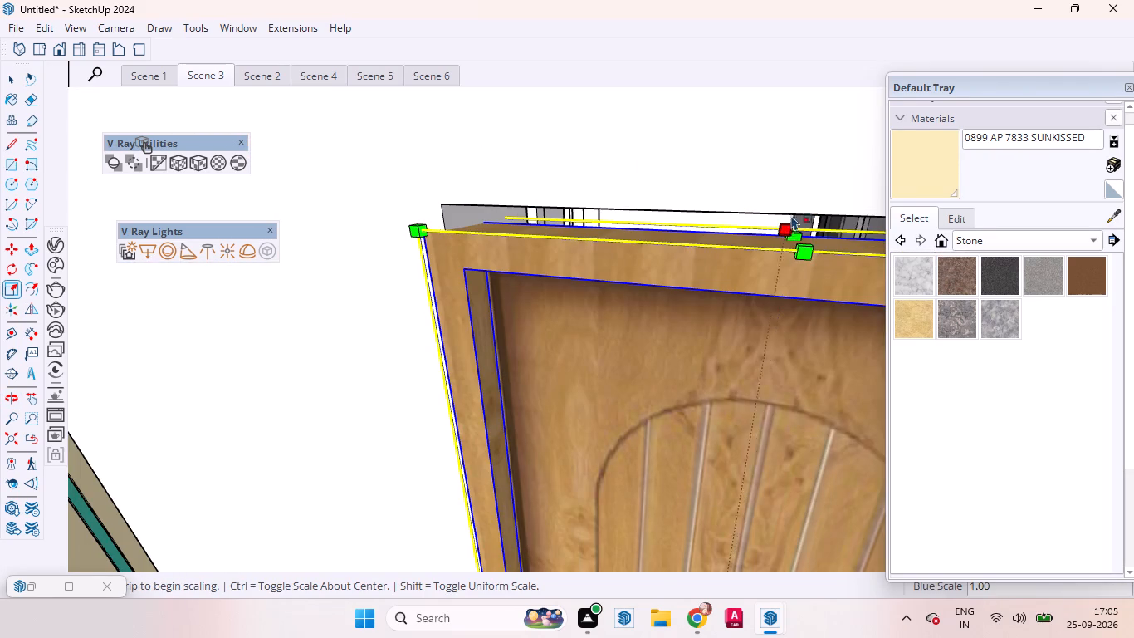
pyautogui.moveTo(798, 233); pyautogui.dragTo(792, 209)
pyautogui.scroll(-13, 702, 251)
pyautogui.scroll(1, 599, 282)
pyautogui.scroll(-6, 599, 284)
pyautogui.scroll(1, 555, 303)
pyautogui.scroll(-15, 629, 309)
pyautogui.scroll(1, 579, 324)
pyautogui.scroll(-7, 579, 324)
pyautogui.scroll(1, 579, 324)
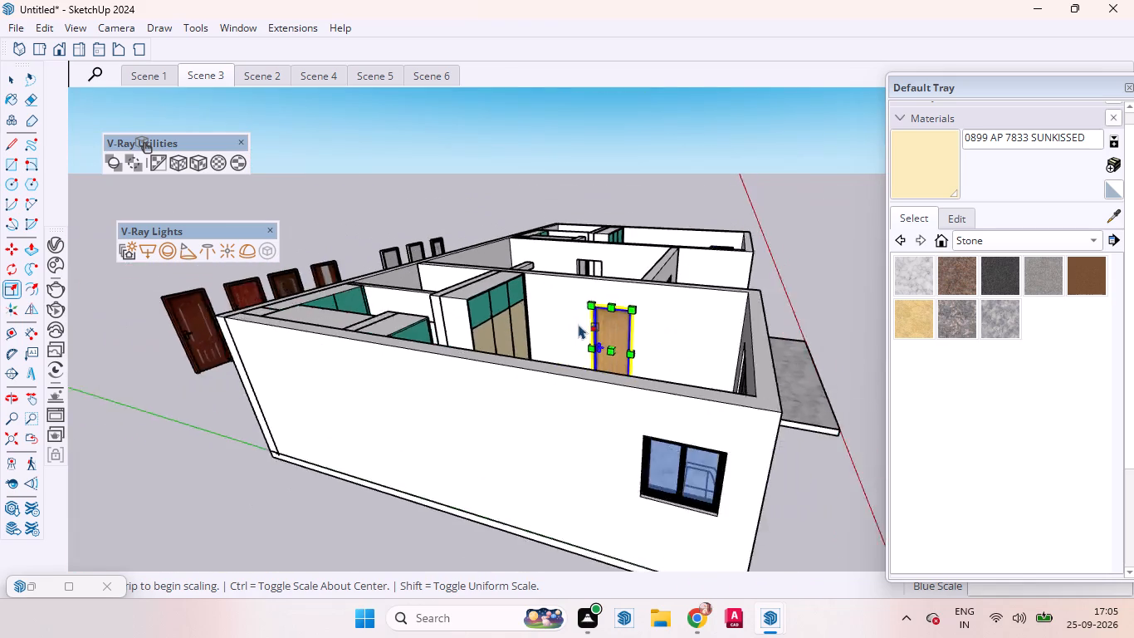
pyautogui.press('space')
pyautogui.click(802, 351)
# Copy the fitted bedroom door by its bottom corner into the doorway beside the stairs on the living room's opposite wall.
pyautogui.scroll(5, 614, 317)
pyautogui.moveTo(628, 326); pyautogui.dragTo(532, 438, button='middle')
pyautogui.scroll(-2, 552, 408)
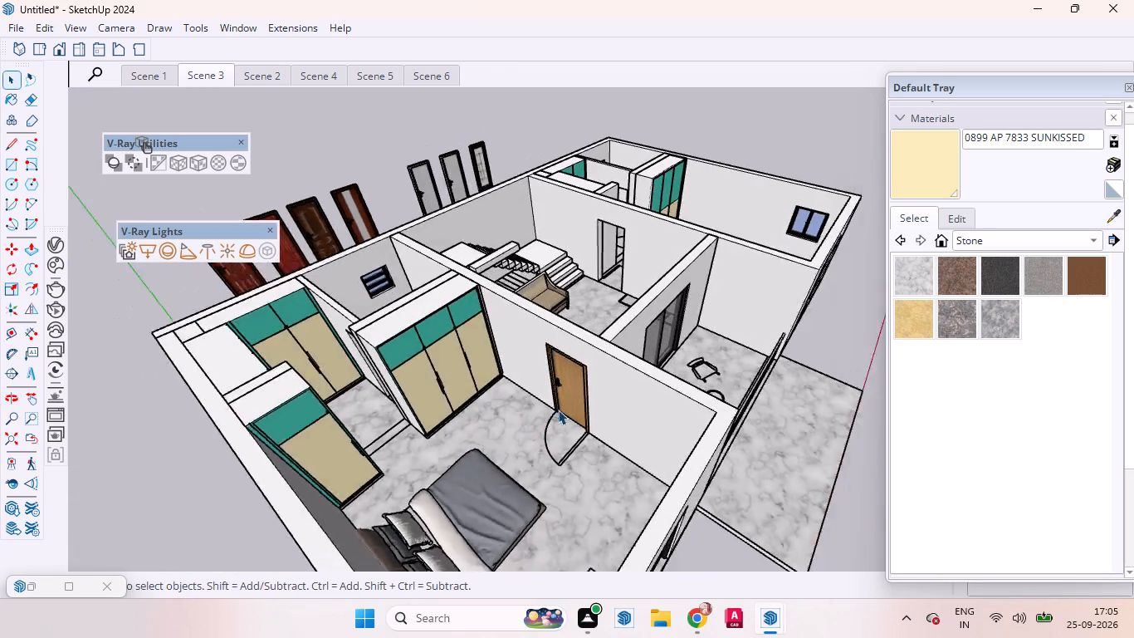
pyautogui.scroll(-3, 558, 410)
pyautogui.scroll(12, 574, 405)
pyautogui.click(577, 390)
pyautogui.scroll(4, 536, 412)
pyautogui.scroll(-1, 536, 412)
pyautogui.scroll(1, 536, 412)
pyautogui.scroll(-2, 536, 412)
pyautogui.scroll(6, 536, 412)
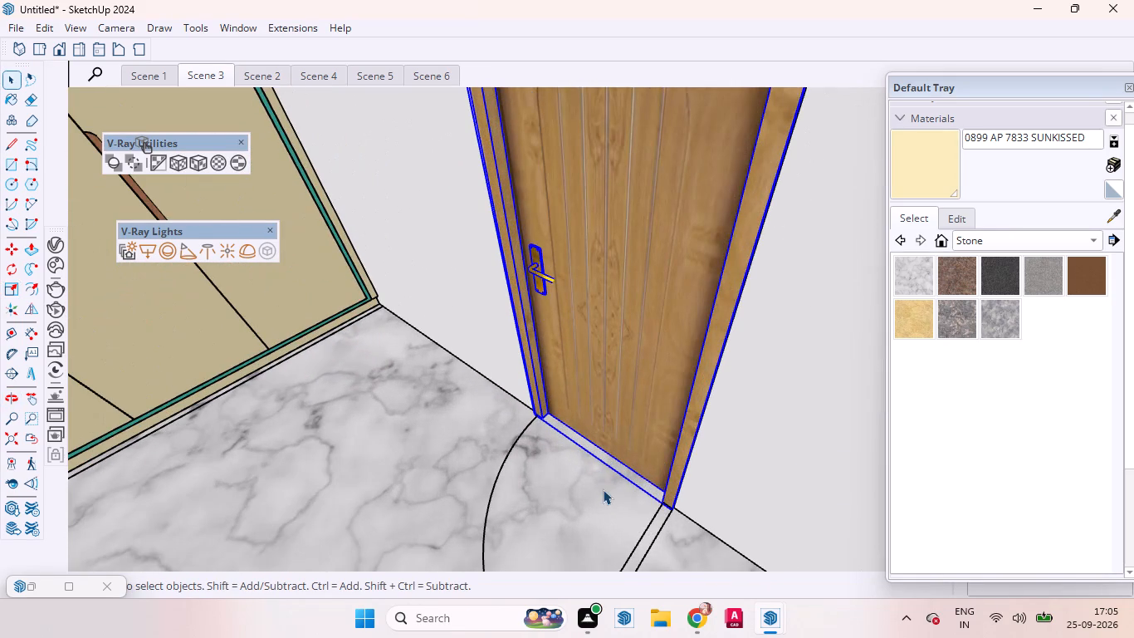
pyautogui.press('m')
pyautogui.scroll(4, 669, 528)
pyautogui.scroll(-2, 669, 528)
pyautogui.scroll(2, 669, 528)
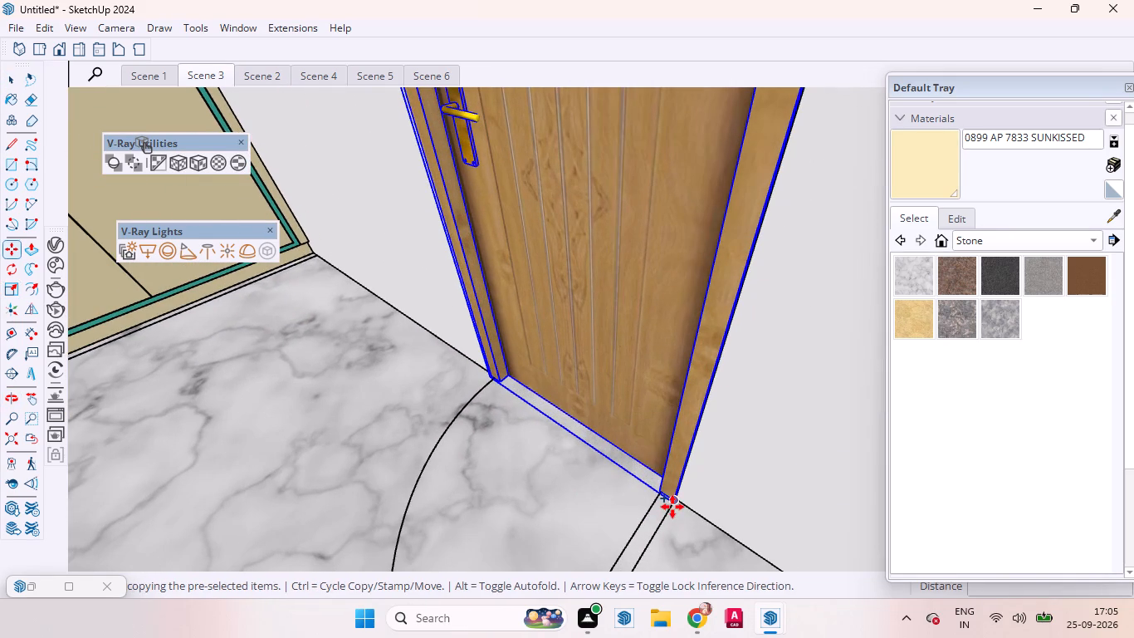
pyautogui.click(672, 507)
pyautogui.scroll(-5, 659, 434)
pyautogui.scroll(-3, 603, 493)
pyautogui.scroll(3, 603, 494)
pyautogui.scroll(-4, 603, 494)
pyautogui.scroll(1, 602, 496)
pyautogui.scroll(-5, 602, 498)
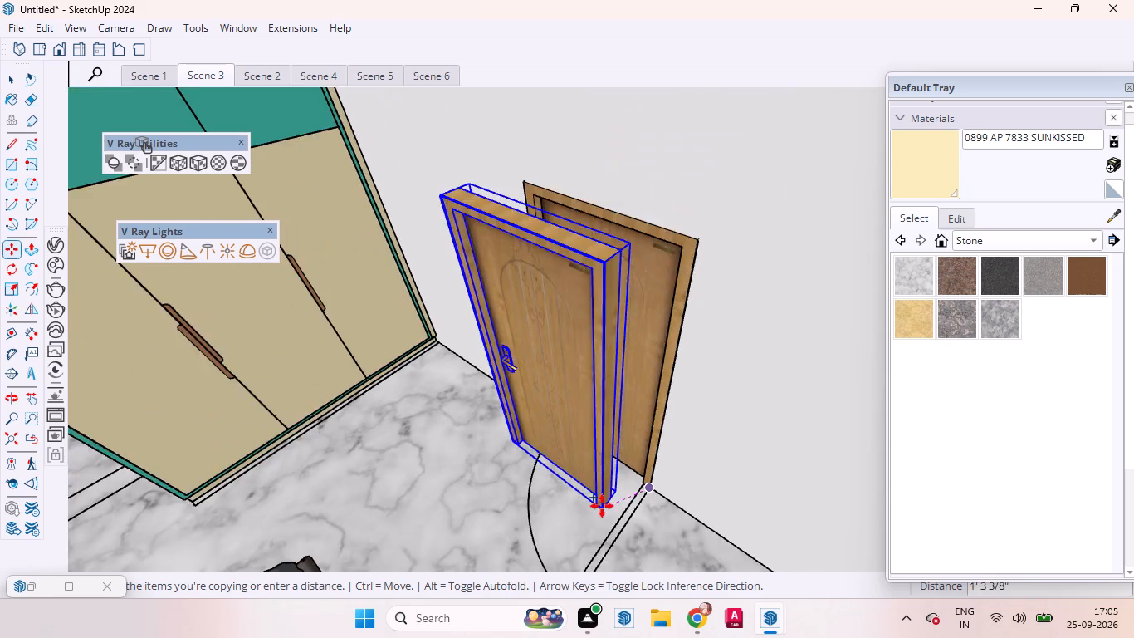
pyautogui.scroll(-11, 602, 506)
pyautogui.scroll(20, 599, 276)
pyautogui.scroll(7, 599, 276)
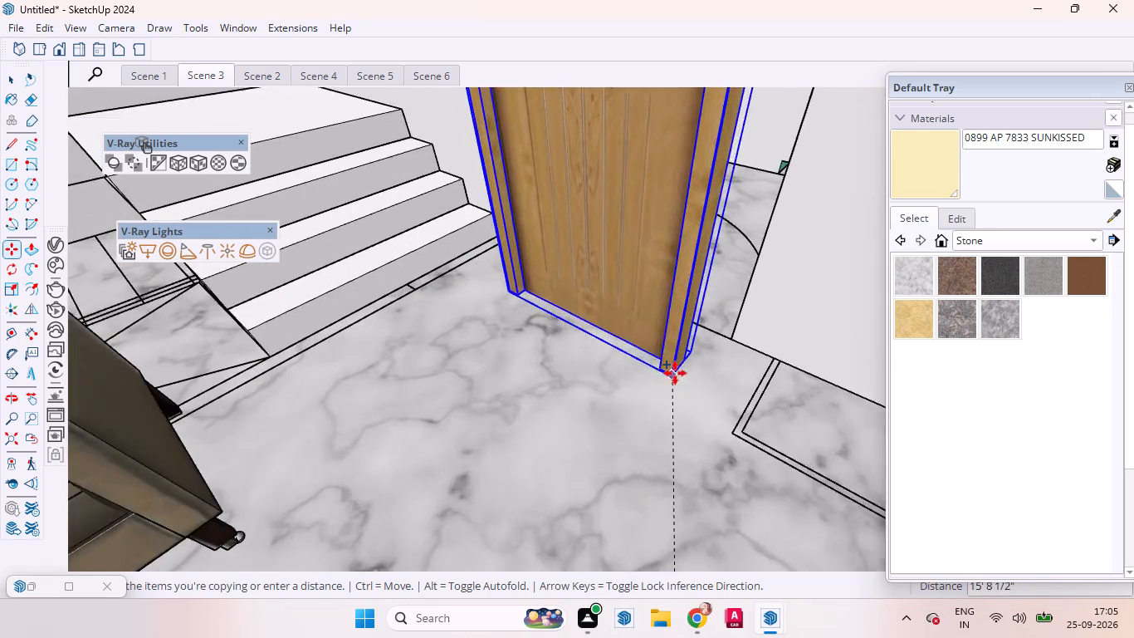
pyautogui.scroll(5, 675, 373)
pyautogui.scroll(-1, 698, 369)
pyautogui.scroll(1, 698, 368)
pyautogui.click(741, 327)
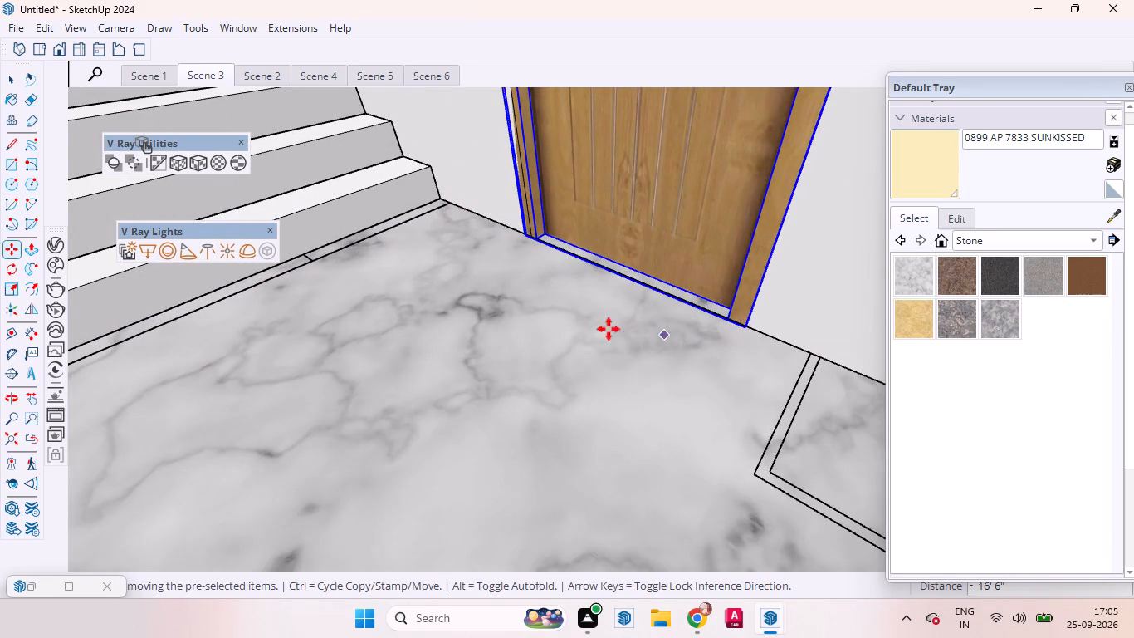
# Scale the copied light-wood door along its width by about 0.97 to fit the doorway beside the stairs.
pyautogui.scroll(-4, 706, 356)
pyautogui.scroll(2, 715, 360)
pyautogui.scroll(-3, 716, 361)
pyautogui.moveTo(617, 370); pyautogui.dragTo(706, 380, button='middle')
pyautogui.scroll(1, 706, 375)
pyautogui.scroll(-5, 688, 379)
pyautogui.scroll(2, 696, 395)
pyautogui.scroll(-3, 697, 395)
pyautogui.scroll(2, 700, 405)
pyautogui.scroll(-3, 700, 407)
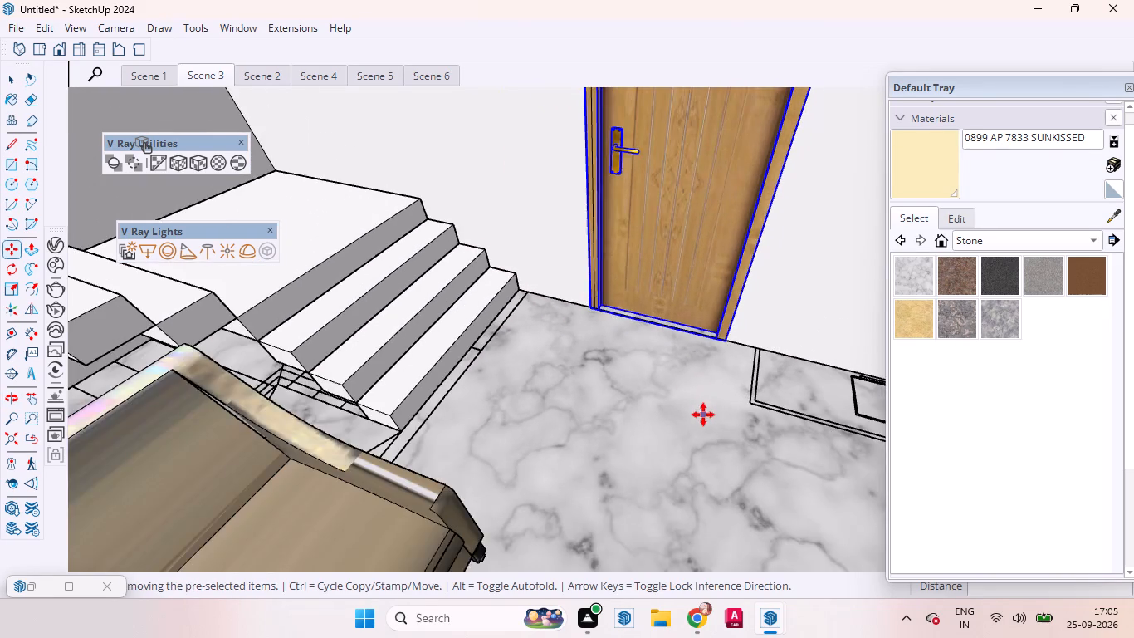
pyautogui.scroll(-2, 703, 415)
pyautogui.press('s')
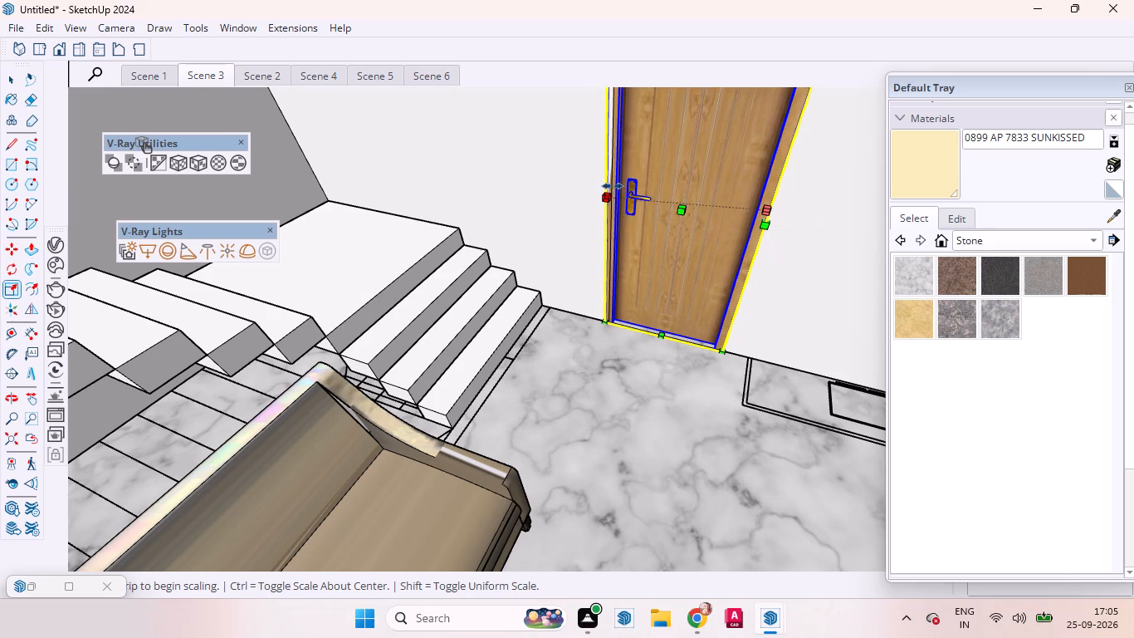
pyautogui.click(613, 184)
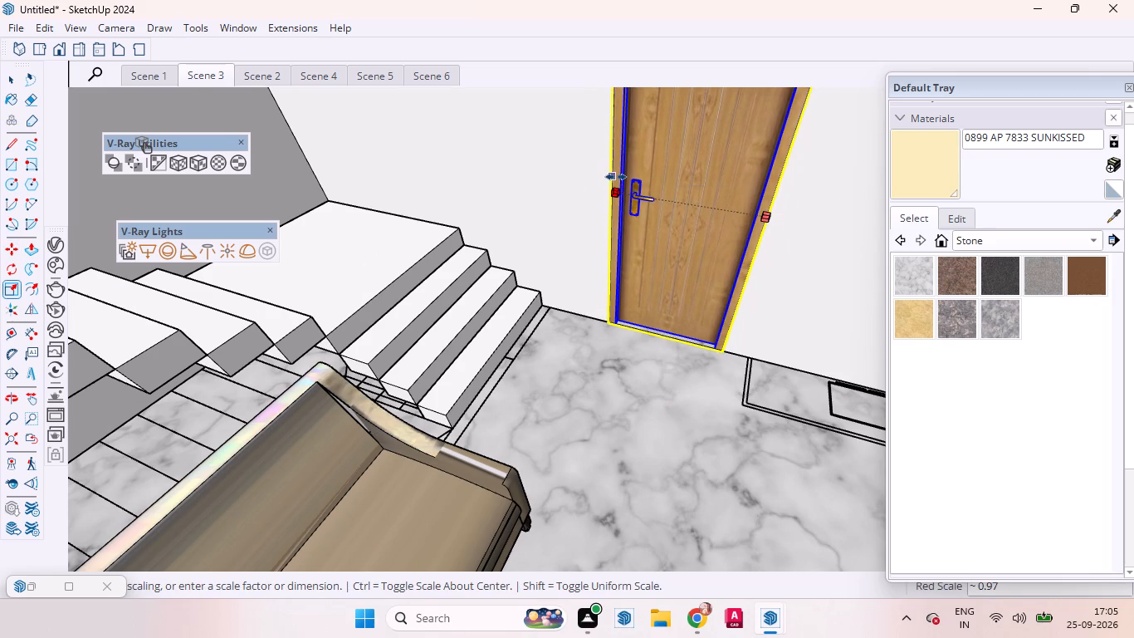
pyautogui.scroll(-16, 603, 222)
pyautogui.press('space')
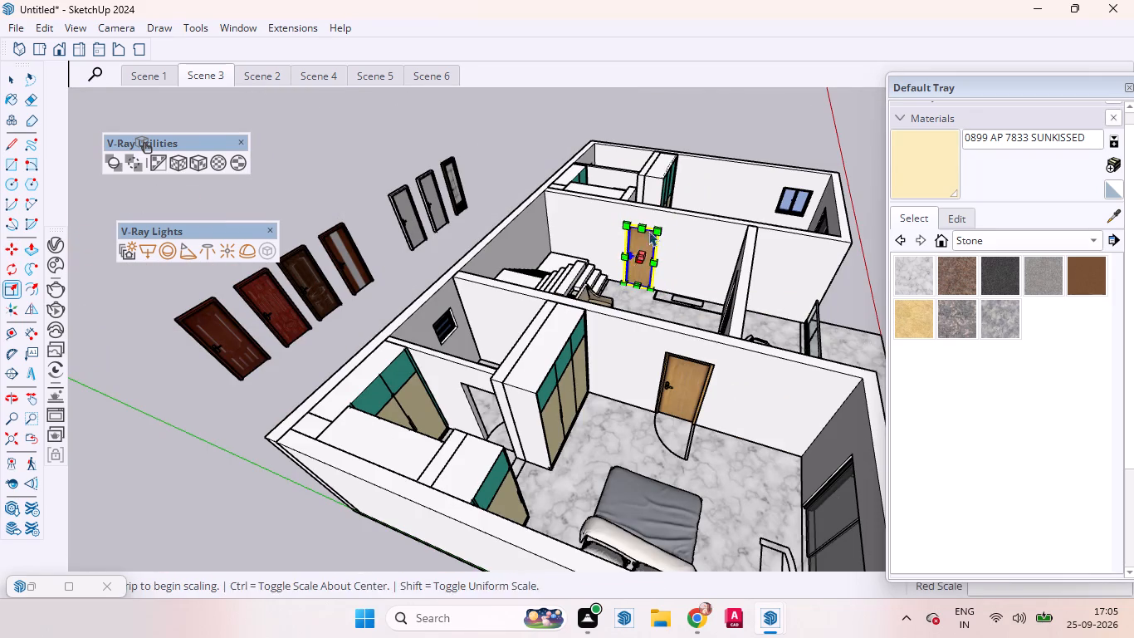
pyautogui.click(710, 135)
# Examine how the light-wood doors sit in the living room doorway beside the stairs and in the bedroom doorway.
pyautogui.scroll(-1, 674, 219)
pyautogui.scroll(9, 674, 228)
pyautogui.scroll(-2, 599, 253)
pyautogui.scroll(1, 599, 254)
pyautogui.scroll(-1, 598, 254)
pyautogui.scroll(9, 598, 254)
pyautogui.moveTo(600, 307); pyautogui.dragTo(609, 284, button='middle')
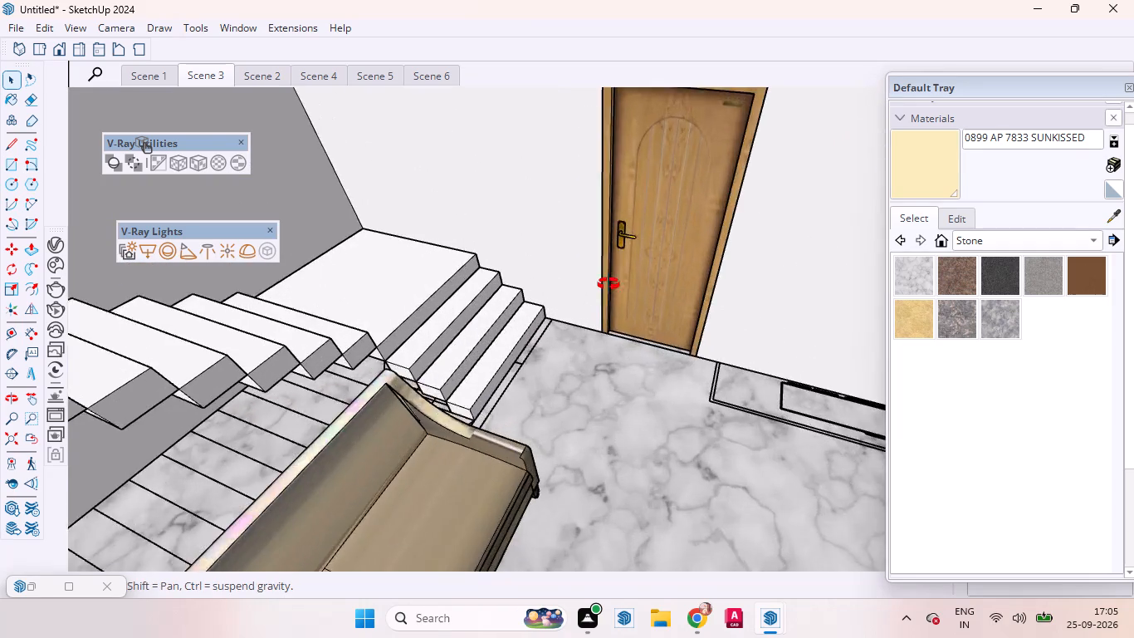
pyautogui.moveTo(609, 284); pyautogui.dragTo(647, 348, button='middle')
pyautogui.scroll(1, 647, 348)
pyautogui.scroll(-19, 643, 358)
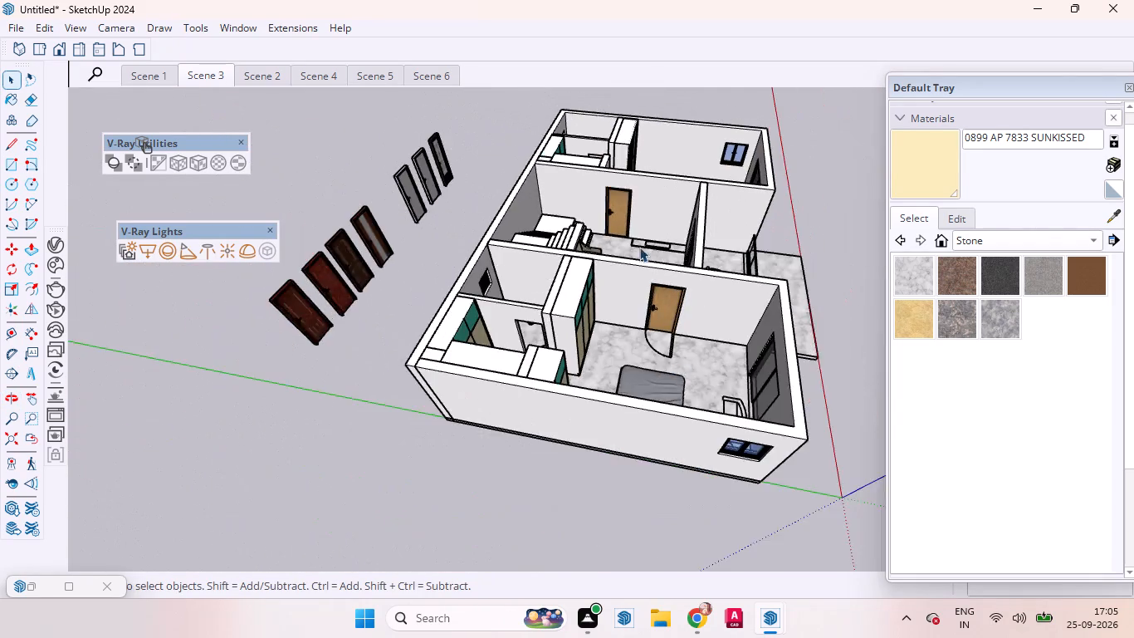
pyautogui.scroll(-3, 639, 247)
pyautogui.scroll(9, 676, 370)
pyautogui.scroll(-2, 653, 303)
pyautogui.scroll(17, 653, 302)
pyautogui.click(657, 316)
pyautogui.scroll(-4, 618, 354)
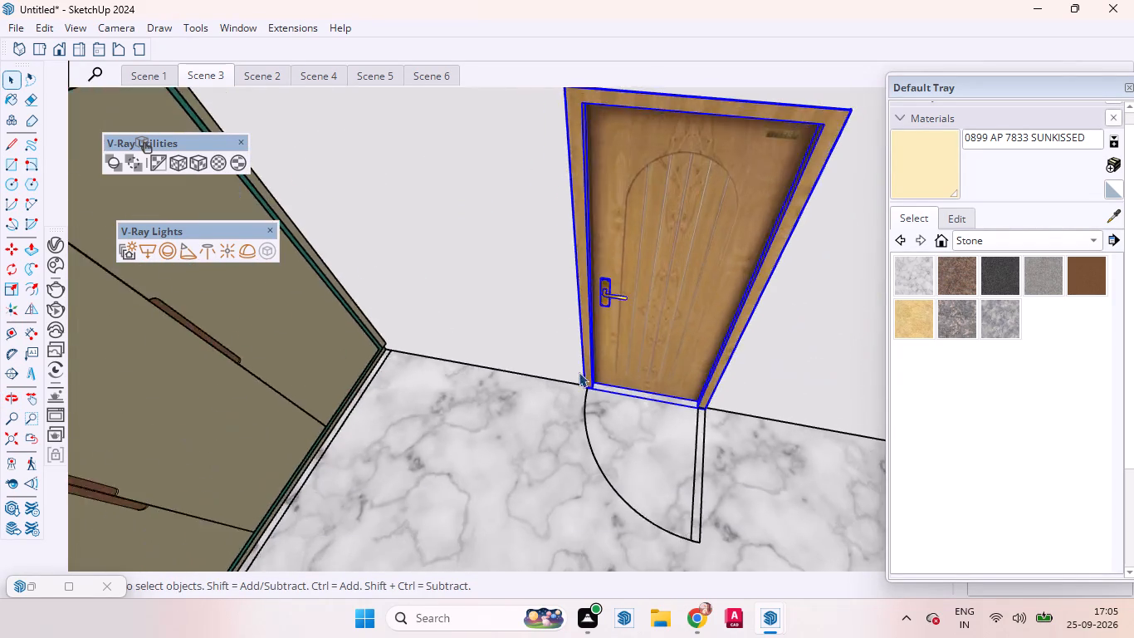
pyautogui.scroll(-10, 579, 372)
pyautogui.scroll(2, 600, 311)
pyautogui.scroll(-7, 600, 311)
pyautogui.scroll(2, 607, 281)
pyautogui.scroll(-10, 603, 235)
pyautogui.click(740, 385)
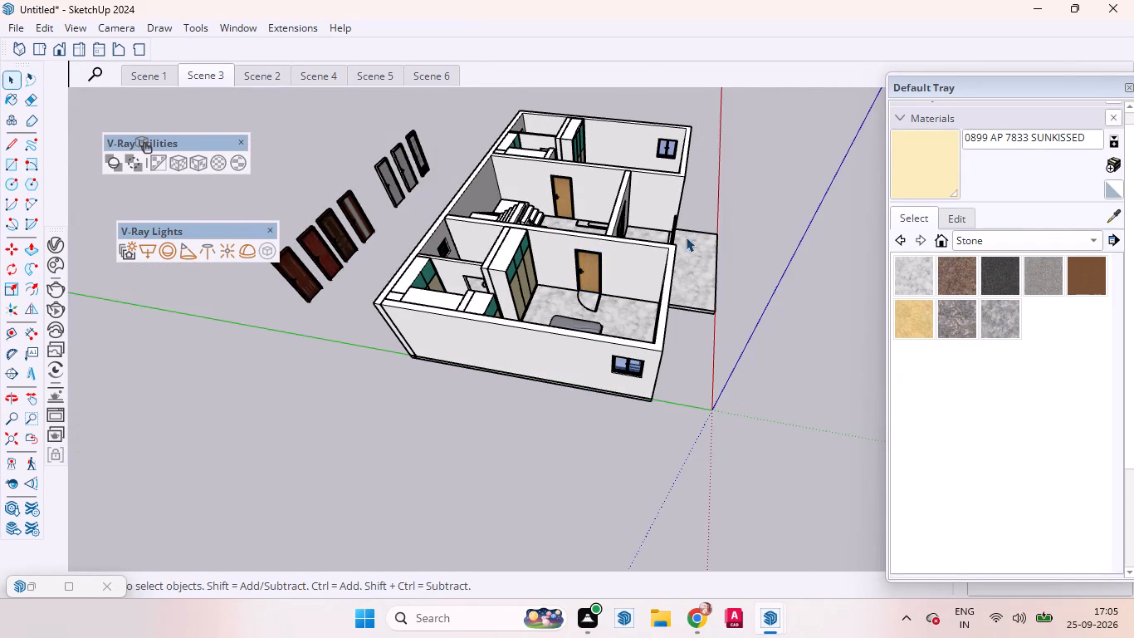
# Examine the row of spare doors outside the house, focusing on the white ones, for the remaining doorways.
pyautogui.moveTo(690, 251); pyautogui.dragTo(508, 361, button='middle')
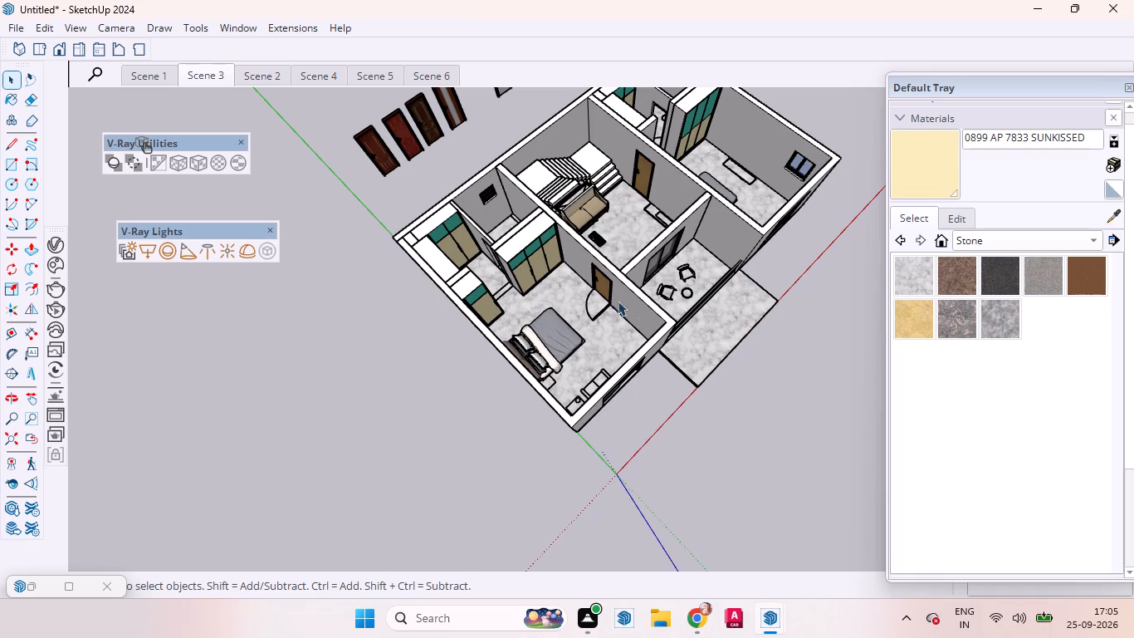
pyautogui.scroll(5, 605, 257)
pyautogui.moveTo(501, 201); pyautogui.dragTo(591, 179, button='middle')
pyautogui.scroll(-7, 623, 332)
pyautogui.scroll(1, 634, 356)
pyautogui.scroll(-3, 646, 387)
pyautogui.scroll(1, 650, 397)
pyautogui.scroll(-3, 652, 402)
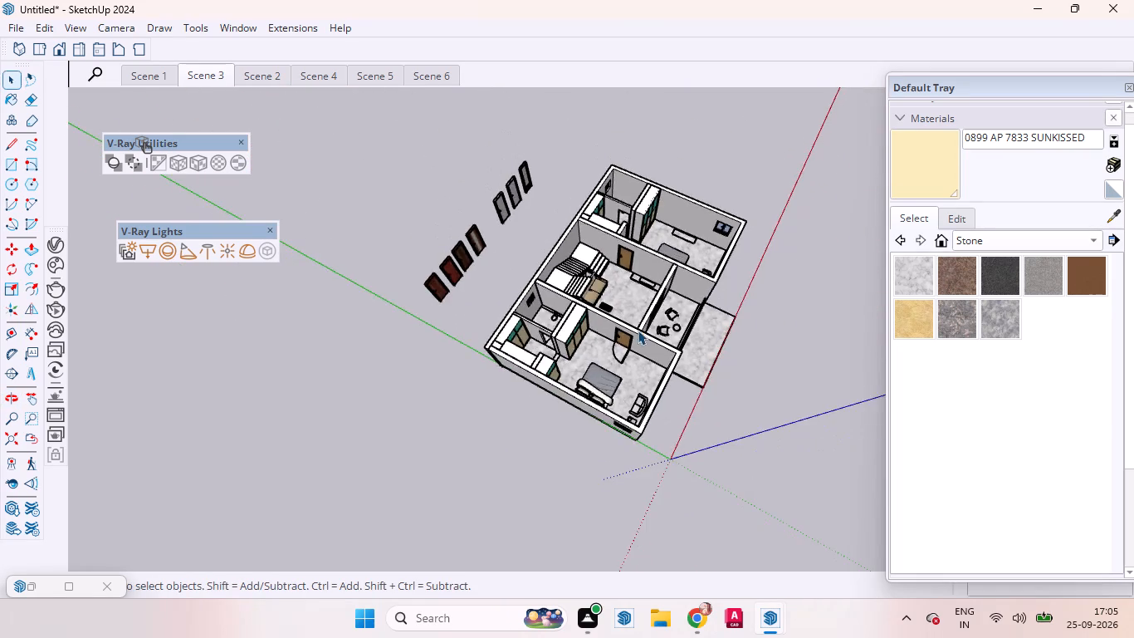
pyautogui.scroll(9, 598, 158)
pyautogui.scroll(-1, 608, 154)
pyautogui.scroll(4, 581, 243)
pyautogui.scroll(-9, 618, 288)
pyautogui.scroll(11, 468, 207)
pyautogui.moveTo(502, 266); pyautogui.dragTo(467, 266, button='middle')
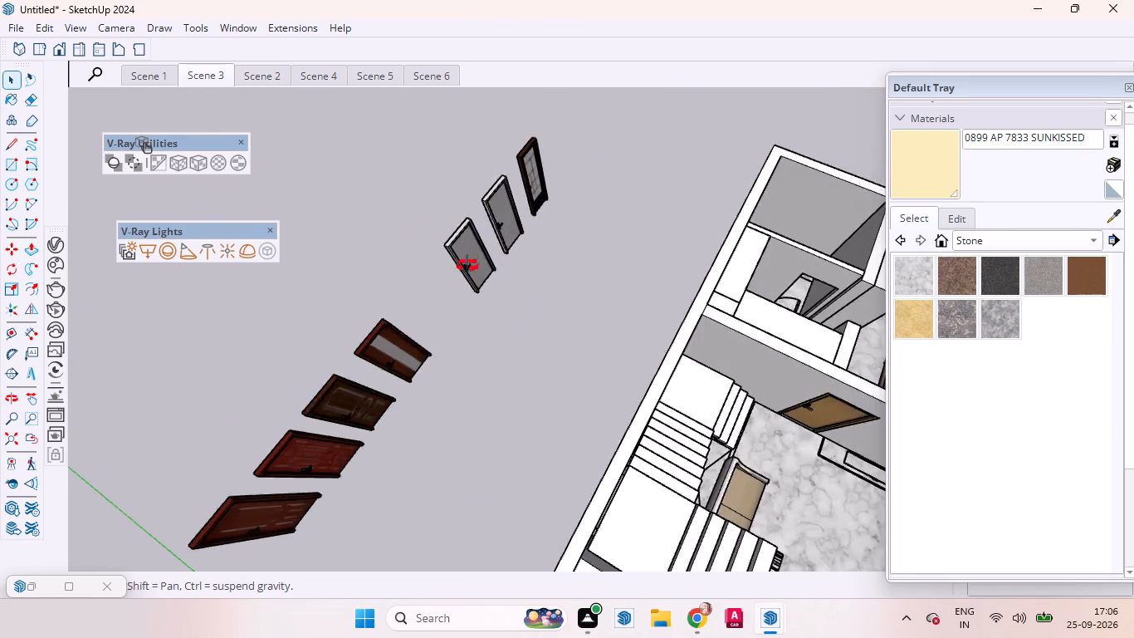
pyautogui.moveTo(467, 266); pyautogui.dragTo(379, 179, button='middle')
pyautogui.scroll(4, 503, 230)
pyautogui.scroll(-3, 503, 229)
pyautogui.scroll(5, 511, 271)
pyautogui.click(532, 252)
pyautogui.scroll(-1, 551, 312)
pyautogui.scroll(2, 550, 313)
pyautogui.scroll(-1, 550, 315)
pyautogui.scroll(3, 550, 315)
pyautogui.scroll(-1, 549, 317)
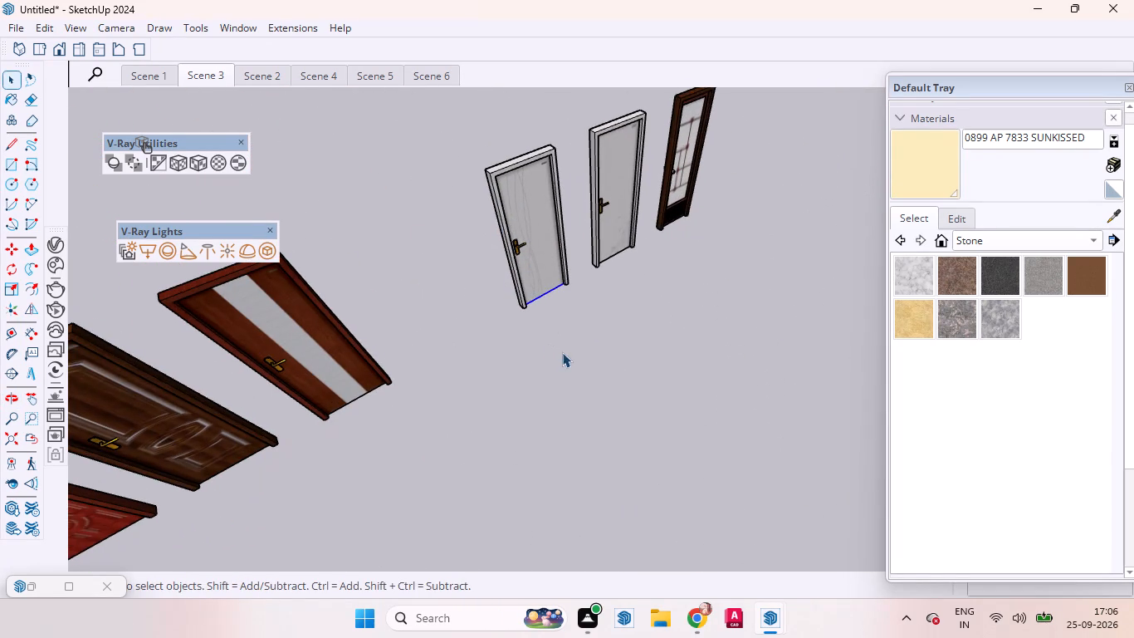
pyautogui.click(574, 358)
pyautogui.moveTo(578, 307); pyautogui.dragTo(459, 262, button='middle')
pyautogui.scroll(-7, 594, 326)
pyautogui.moveTo(597, 329); pyautogui.dragTo(528, 292, button='middle')
pyautogui.scroll(4, 533, 309)
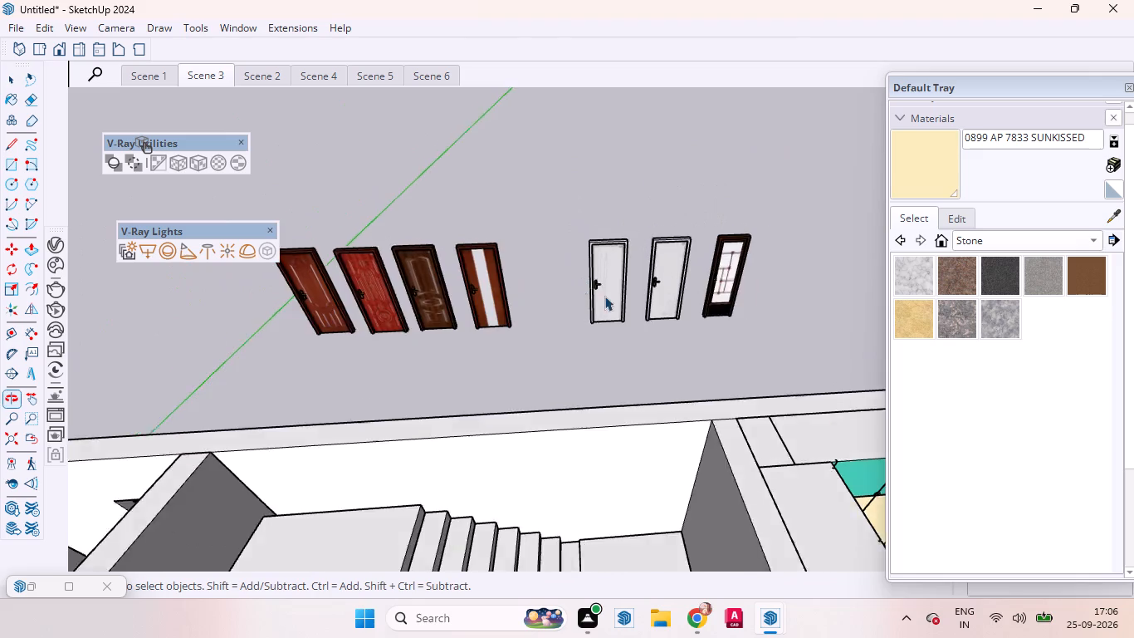
pyautogui.scroll(6, 604, 296)
pyautogui.scroll(-5, 615, 304)
pyautogui.scroll(1, 615, 304)
pyautogui.moveTo(632, 379); pyautogui.dragTo(615, 317, button='middle')
pyautogui.scroll(4, 615, 317)
pyautogui.scroll(-5, 621, 321)
pyautogui.scroll(5, 655, 322)
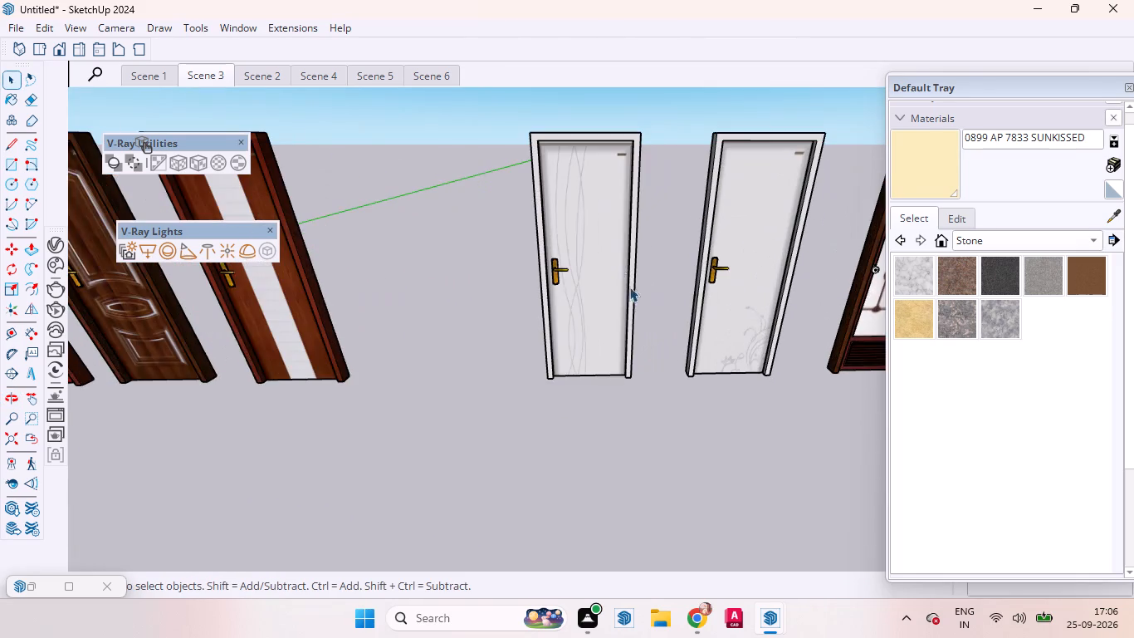
pyautogui.moveTo(628, 292); pyautogui.dragTo(615, 264, button='middle')
pyautogui.scroll(1, 615, 264)
pyautogui.scroll(-7, 607, 323)
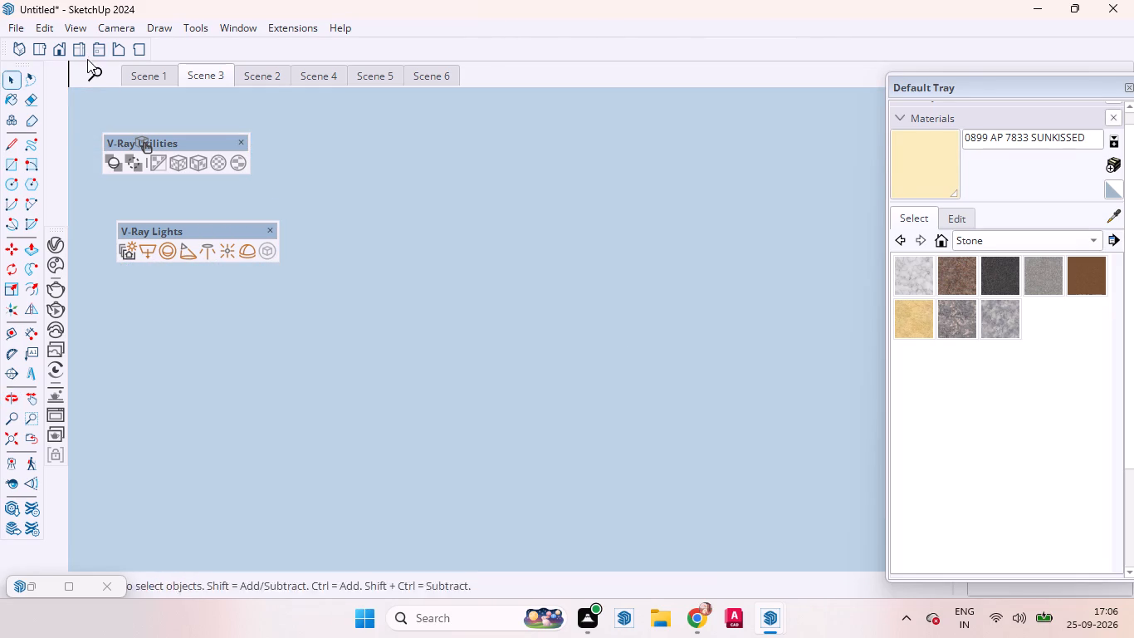
# Select all parts of the white door with wavy vertical lines in the spare door row and make them a group.
pyautogui.click(36, 47)
pyautogui.scroll(-5, 717, 459)
pyautogui.scroll(1, 521, 295)
pyautogui.scroll(-3, 528, 295)
pyautogui.scroll(2, 554, 295)
pyautogui.scroll(-2, 645, 297)
pyautogui.scroll(6, 661, 302)
pyautogui.moveTo(728, 463); pyautogui.dragTo(540, 265, button='middle')
pyautogui.scroll(-4, 709, 333)
pyautogui.scroll(2, 677, 306)
pyautogui.scroll(-1, 675, 303)
pyautogui.scroll(7, 777, 416)
pyautogui.moveTo(765, 439); pyautogui.dragTo(780, 335, button='middle')
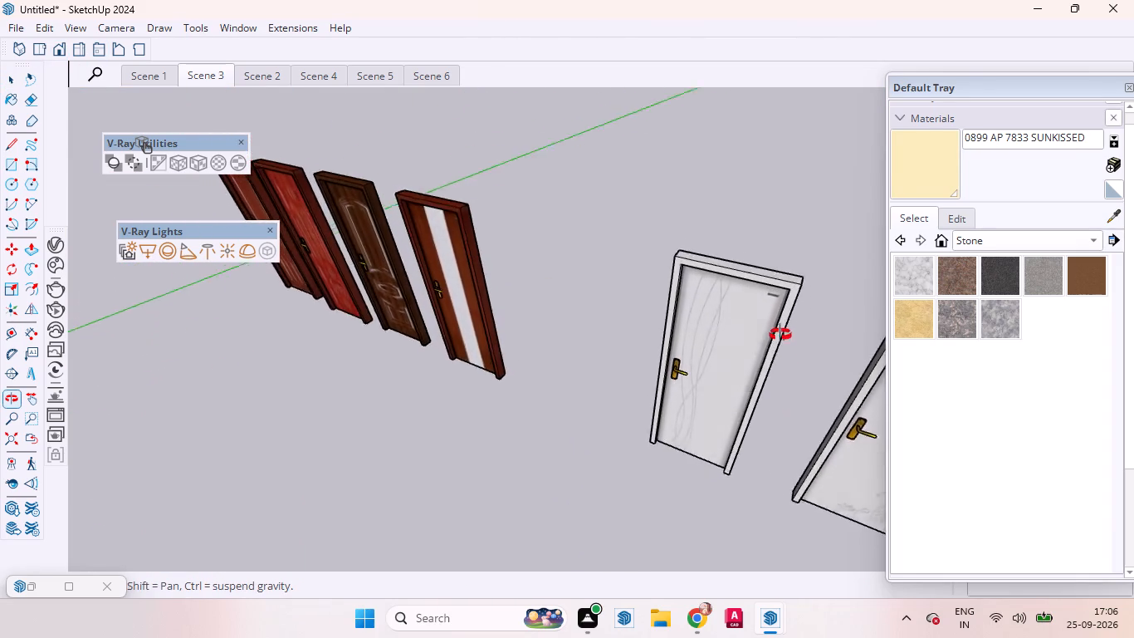
pyautogui.moveTo(780, 335); pyautogui.dragTo(825, 307, button='middle')
pyautogui.moveTo(634, 172); pyautogui.dragTo(799, 439)
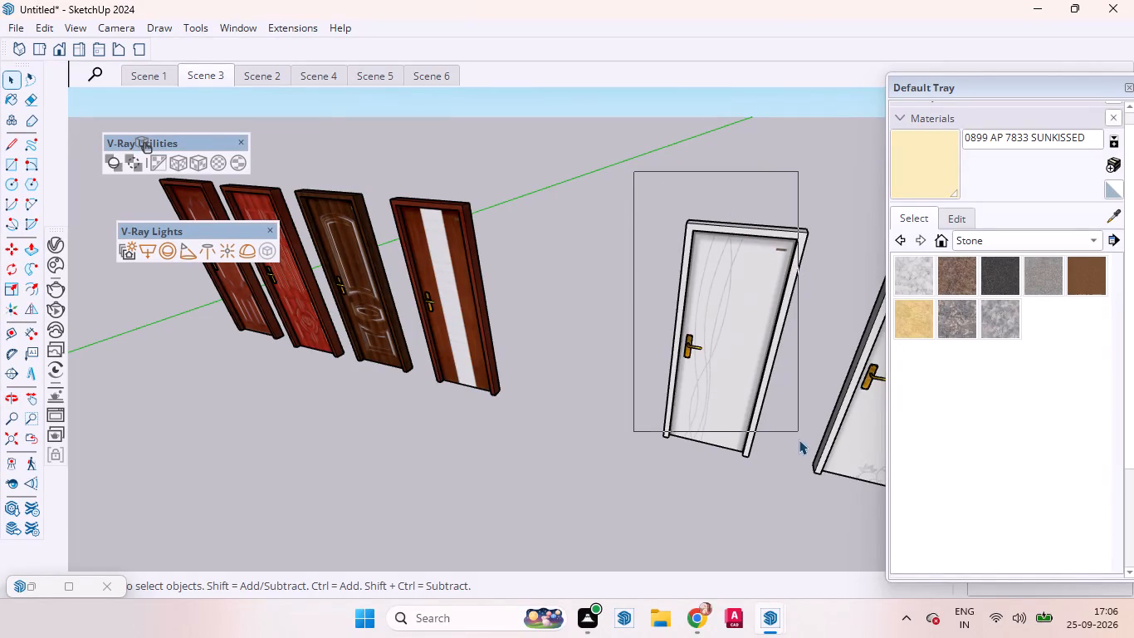
pyautogui.moveTo(799, 439); pyautogui.dragTo(806, 459)
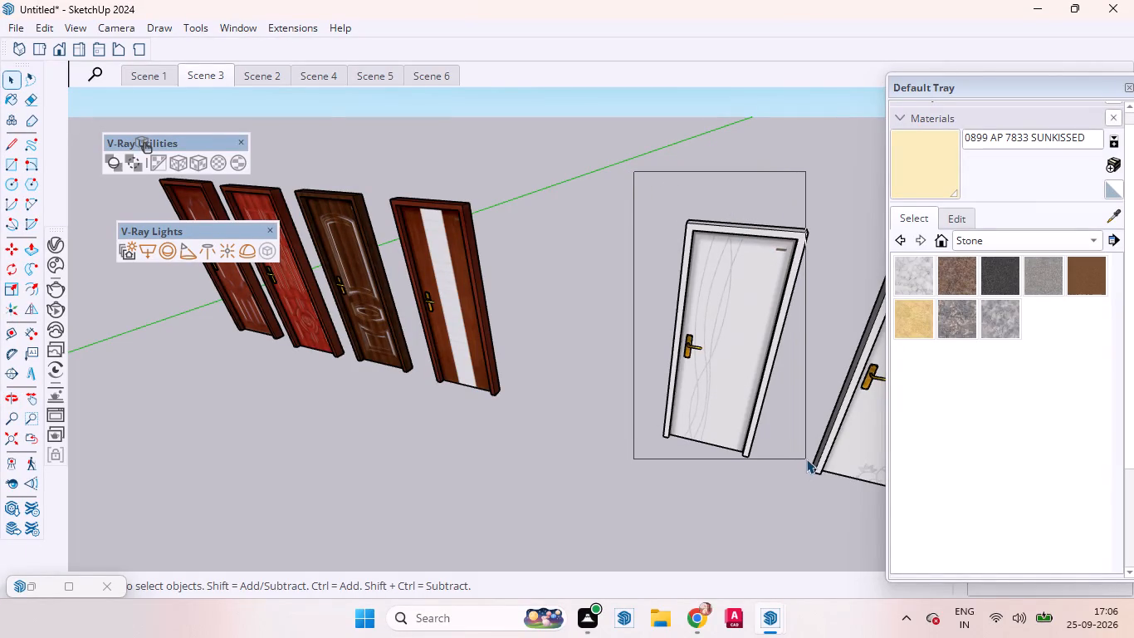
pyautogui.moveTo(806, 459); pyautogui.dragTo(808, 483)
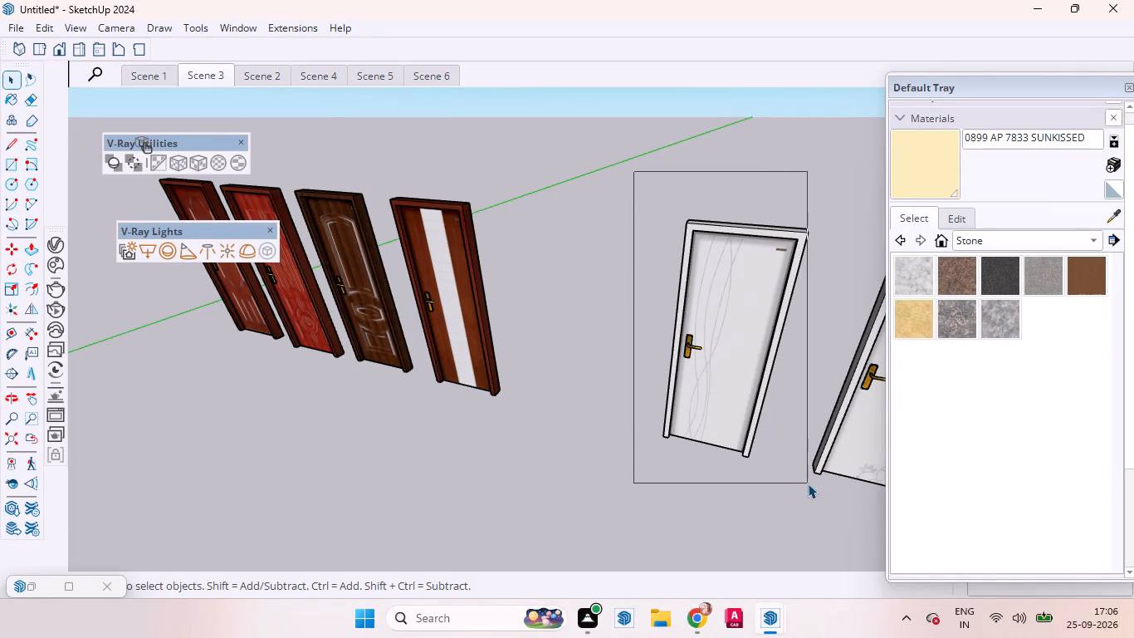
pyautogui.moveTo(808, 483); pyautogui.dragTo(801, 482)
pyautogui.click(552, 348)
pyautogui.moveTo(620, 393); pyautogui.dragTo(648, 395, button='middle')
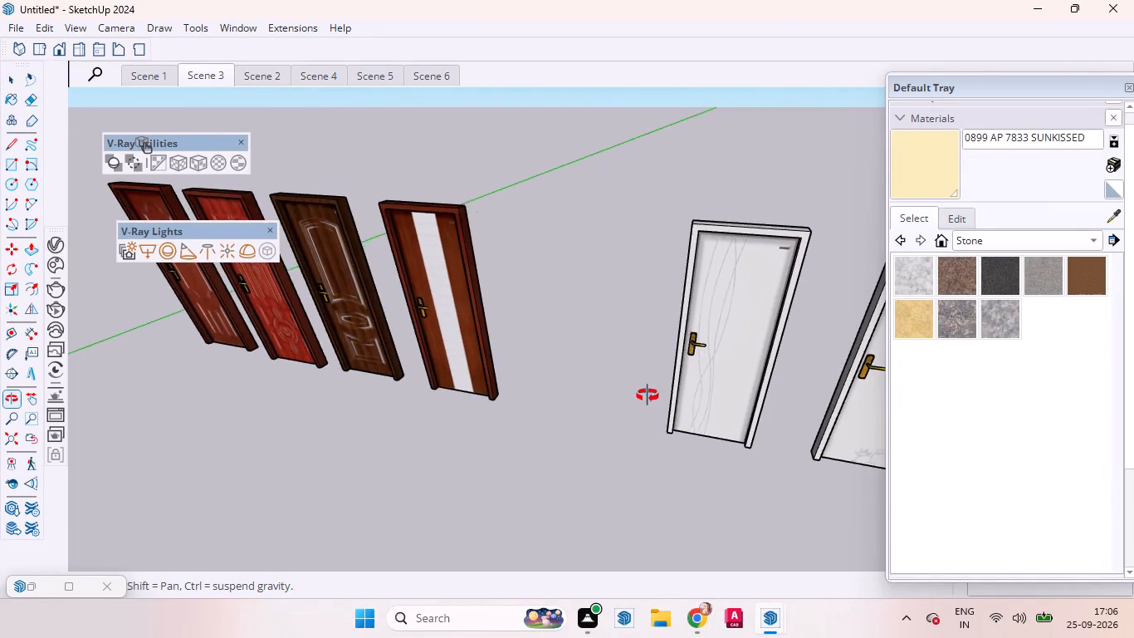
pyautogui.moveTo(648, 395); pyautogui.dragTo(645, 269, button='middle')
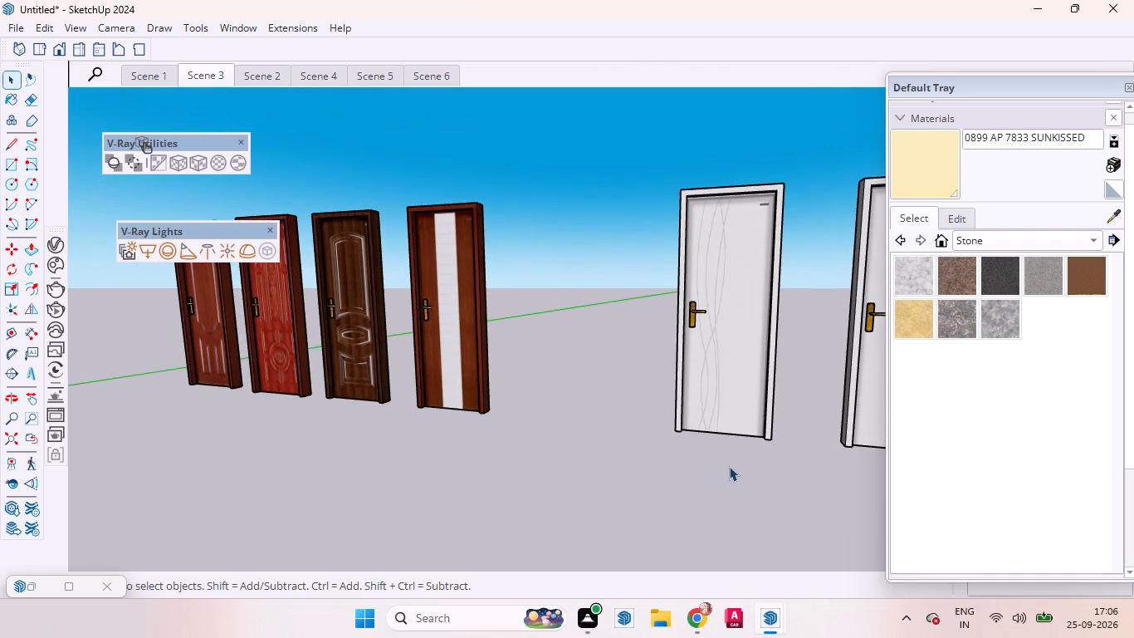
pyautogui.click(780, 460)
pyautogui.moveTo(798, 473); pyautogui.dragTo(770, 428)
pyautogui.moveTo(770, 428); pyautogui.dragTo(639, 160)
pyautogui.rightClick(748, 298)
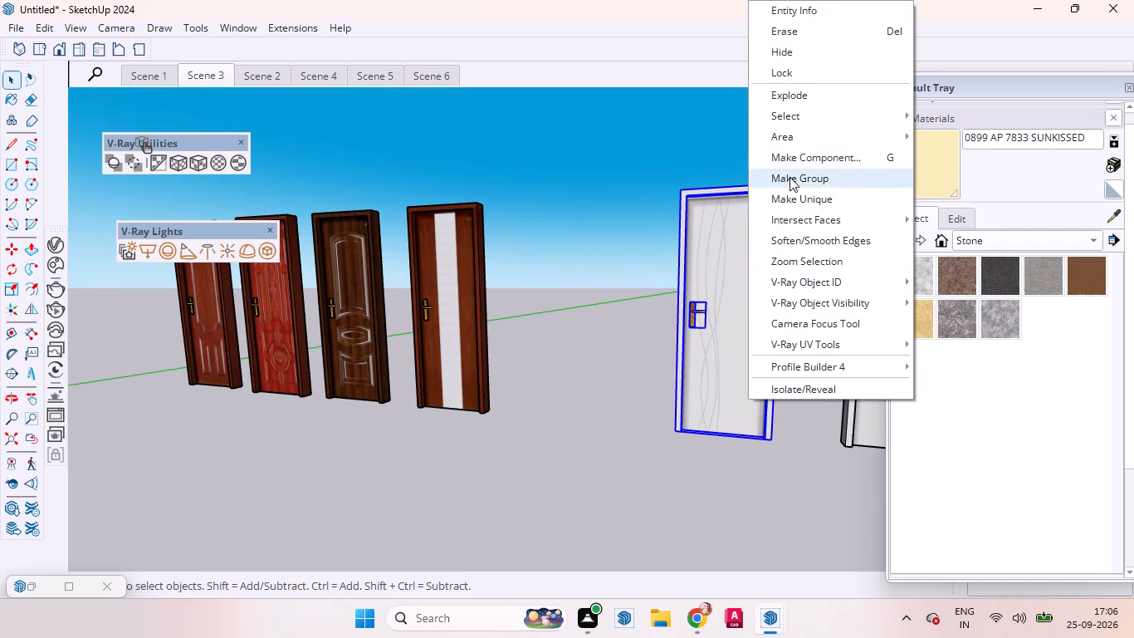
pyautogui.click(789, 177)
# Rotate the grouped white door 90 degrees about the vertical axis.
pyautogui.press('q')
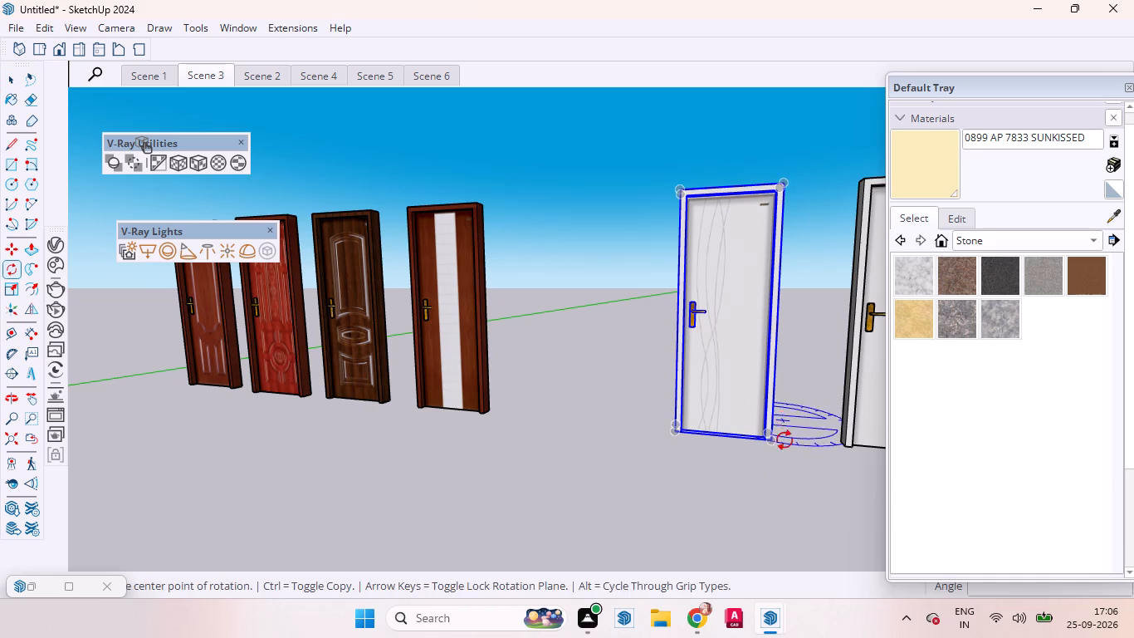
pyautogui.click(787, 487)
pyautogui.click(658, 466)
pyautogui.write('90')
pyautogui.press('Return')
pyautogui.press('space')
# Move the rotated white door by its bottom corner into the bathroom doorway beside the wardrobes, in the bedroom beyond the stairs.
pyautogui.scroll(-3, 639, 317)
pyautogui.scroll(2, 638, 311)
pyautogui.scroll(-3, 638, 311)
pyautogui.scroll(1, 635, 302)
pyautogui.scroll(-6, 635, 300)
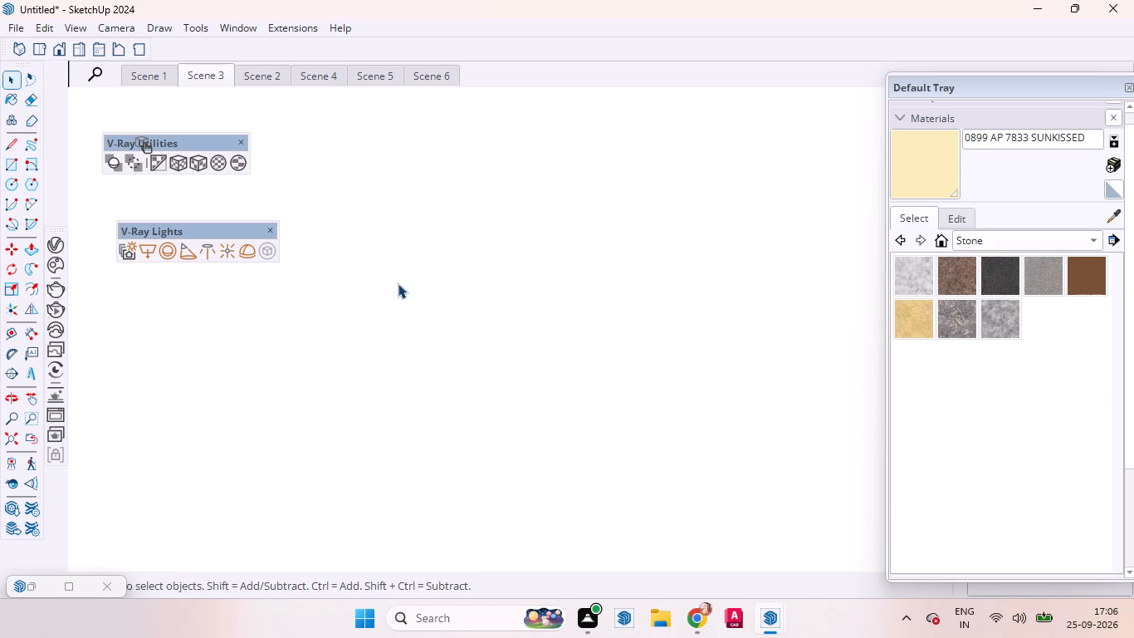
pyautogui.click(42, 48)
pyautogui.scroll(-7, 531, 377)
pyautogui.scroll(2, 580, 263)
pyautogui.scroll(-5, 586, 263)
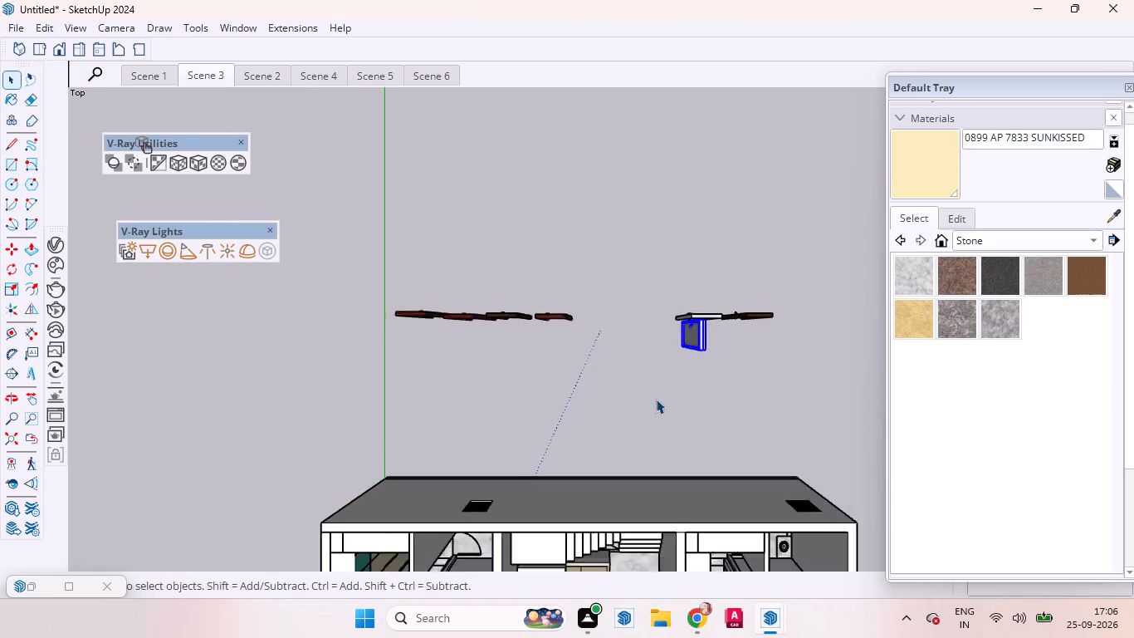
pyautogui.scroll(5, 658, 399)
pyautogui.moveTo(662, 400); pyautogui.dragTo(859, 261, button='middle')
pyautogui.scroll(20, 670, 301)
pyautogui.scroll(1, 670, 301)
pyautogui.scroll(-1, 665, 263)
pyautogui.scroll(3, 665, 263)
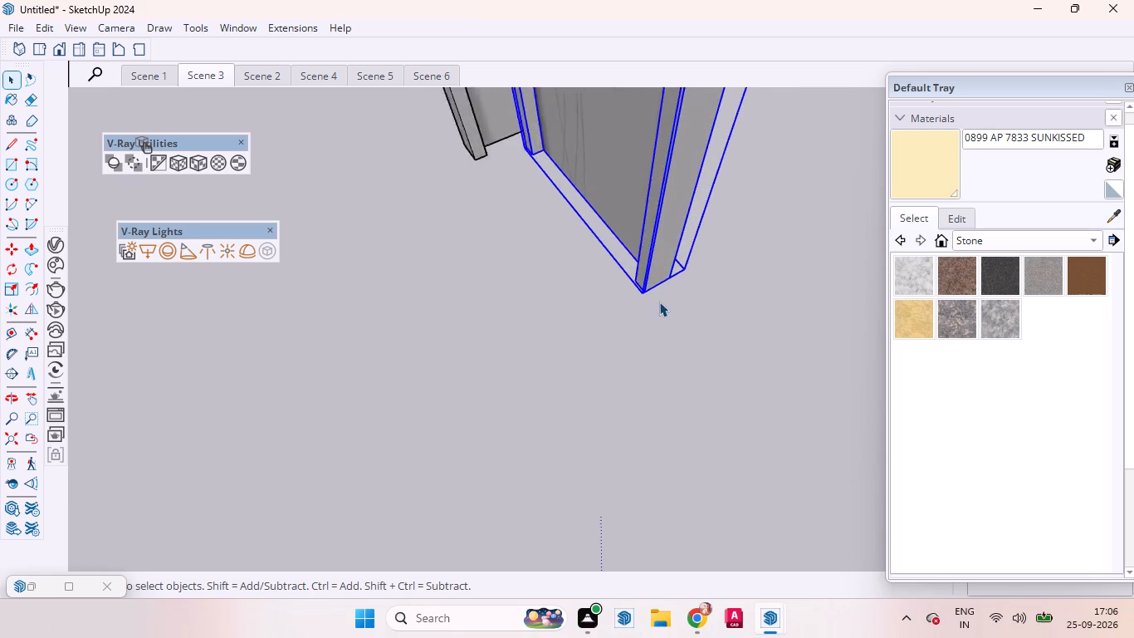
pyautogui.scroll(2, 659, 302)
pyautogui.press('m')
pyautogui.scroll(9, 637, 336)
pyautogui.scroll(1, 636, 238)
pyautogui.scroll(-3, 637, 237)
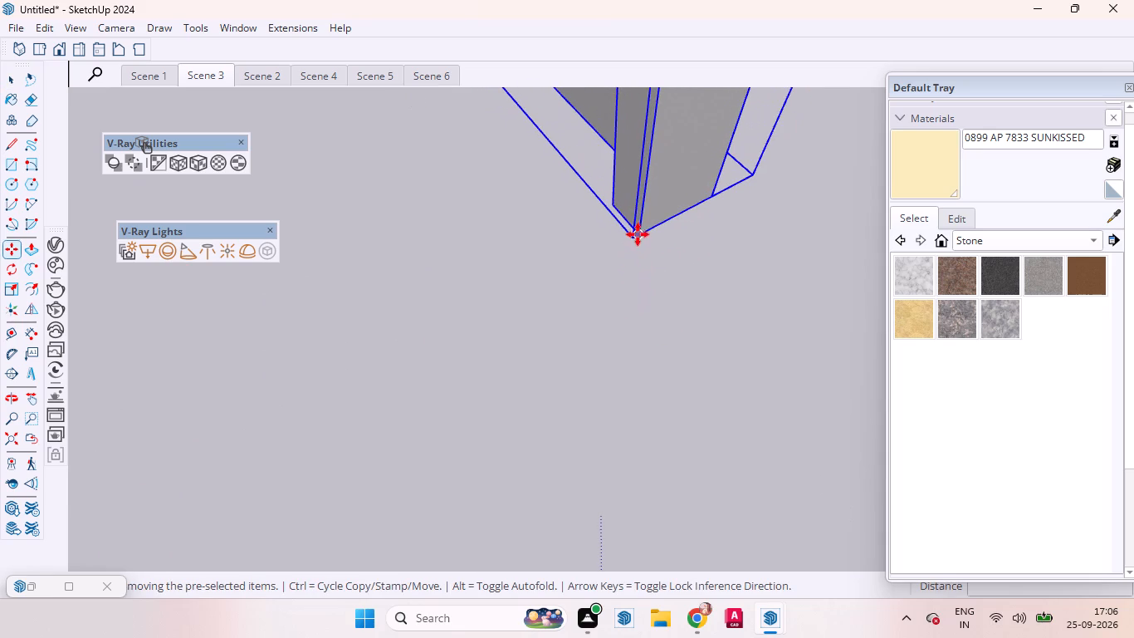
pyautogui.click(638, 233)
pyautogui.scroll(-20, 648, 371)
pyautogui.scroll(-3, 648, 371)
pyautogui.scroll(1, 603, 420)
pyautogui.scroll(-5, 608, 423)
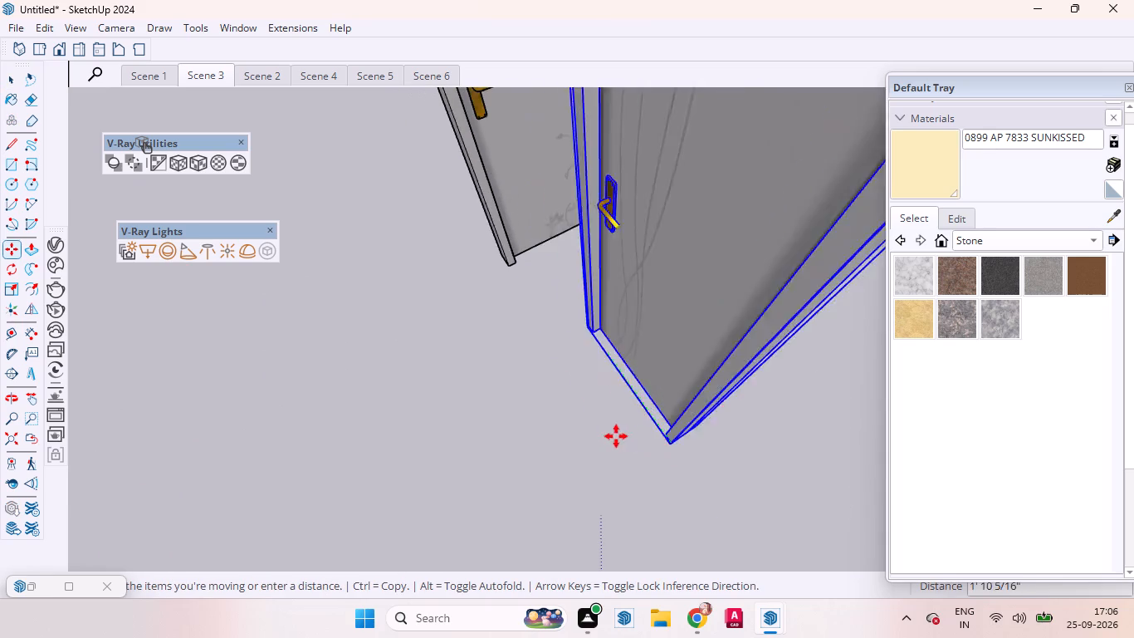
pyautogui.scroll(-11, 616, 436)
pyautogui.scroll(1, 577, 418)
pyautogui.scroll(-1, 577, 415)
pyautogui.scroll(1, 577, 415)
pyautogui.scroll(-9, 577, 415)
pyautogui.scroll(2, 571, 365)
pyautogui.scroll(-9, 558, 348)
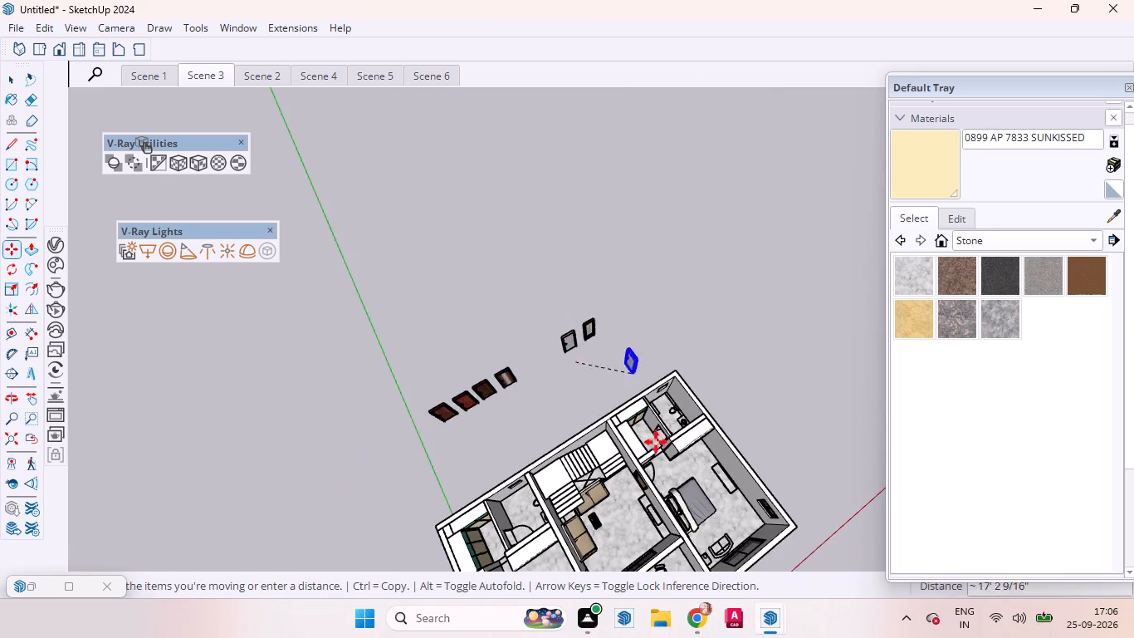
pyautogui.scroll(9, 659, 455)
pyautogui.scroll(-2, 661, 437)
pyautogui.scroll(12, 661, 437)
pyautogui.scroll(-1, 657, 436)
pyautogui.scroll(2, 657, 437)
pyautogui.scroll(-1, 657, 437)
pyautogui.scroll(8, 657, 437)
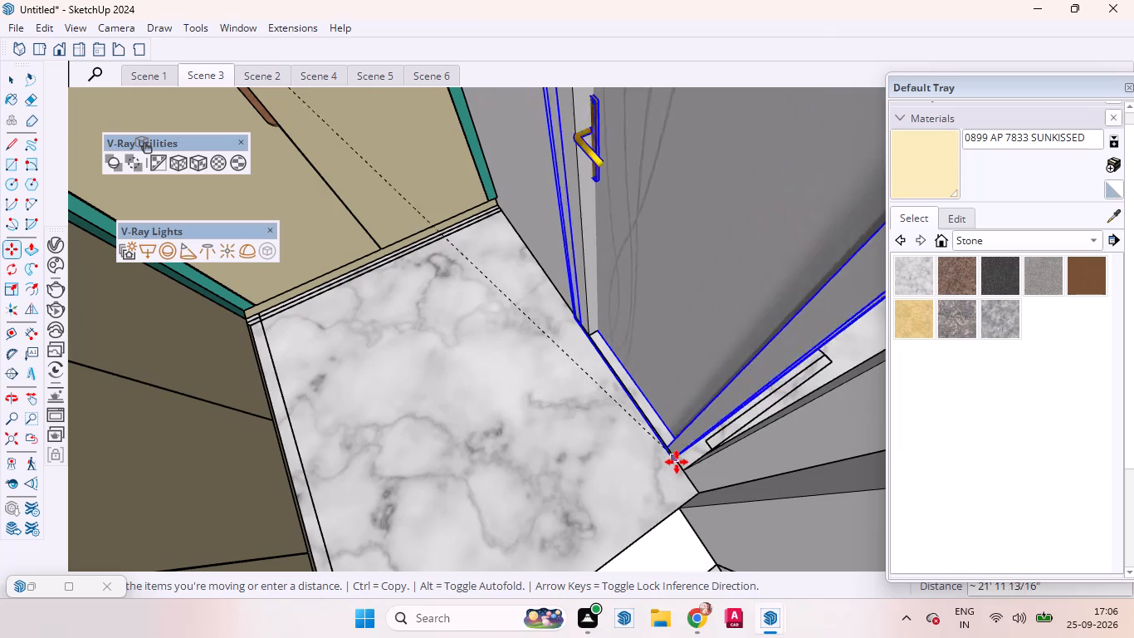
pyautogui.click(681, 467)
# Scale the white bathroom door along its width from its handle side to fit the doorway opening.
pyautogui.scroll(-8, 572, 375)
pyautogui.scroll(2, 582, 383)
pyautogui.scroll(-4, 582, 383)
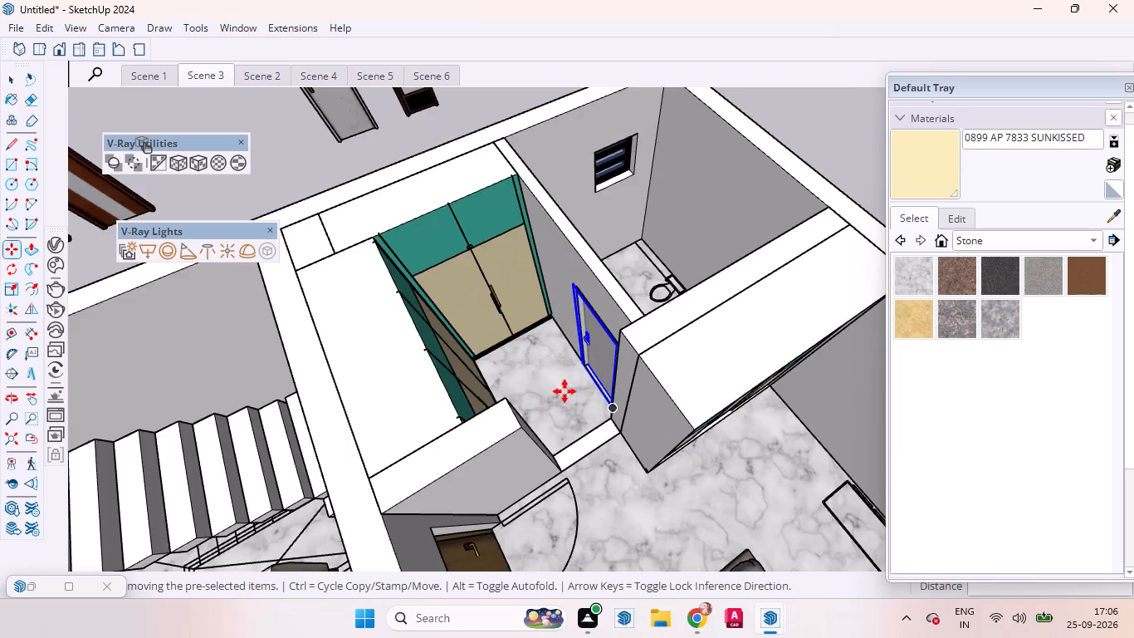
pyautogui.moveTo(495, 410); pyautogui.dragTo(736, 274, button='middle')
pyautogui.scroll(4, 667, 331)
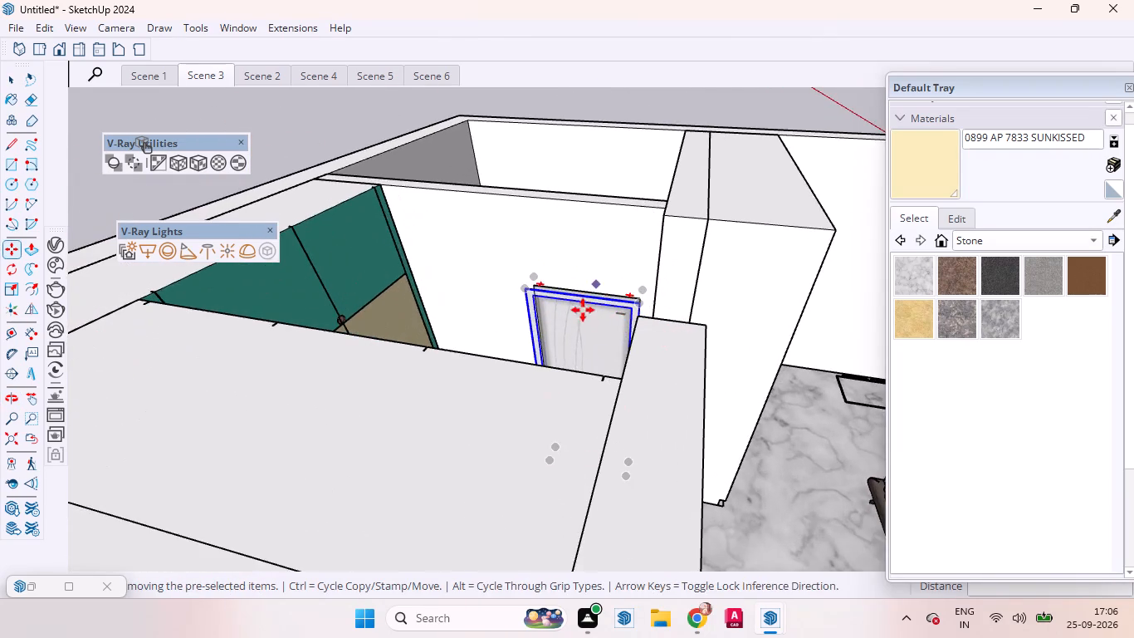
pyautogui.moveTo(583, 321); pyautogui.dragTo(585, 410, button='middle')
pyautogui.scroll(6, 589, 434)
pyautogui.press('s')
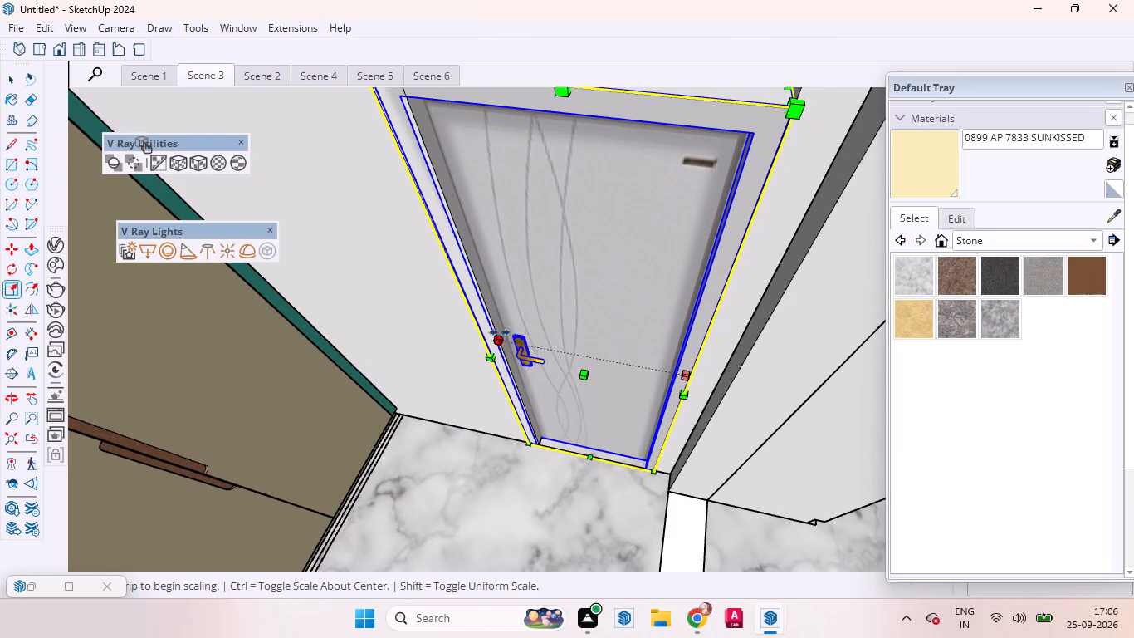
pyautogui.moveTo(492, 339); pyautogui.dragTo(508, 341)
pyautogui.scroll(-6, 632, 412)
pyautogui.scroll(9, 628, 315)
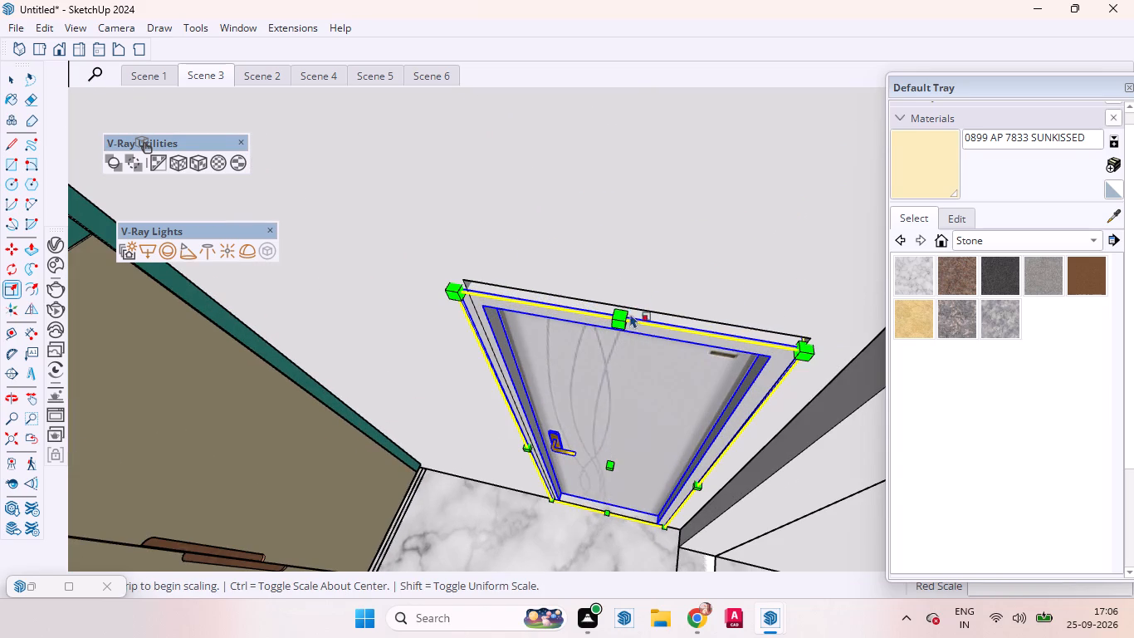
# Scale the white bathroom door upward from its top edge to reach the top of the doorway opening.
pyautogui.moveTo(628, 297); pyautogui.dragTo(622, 271)
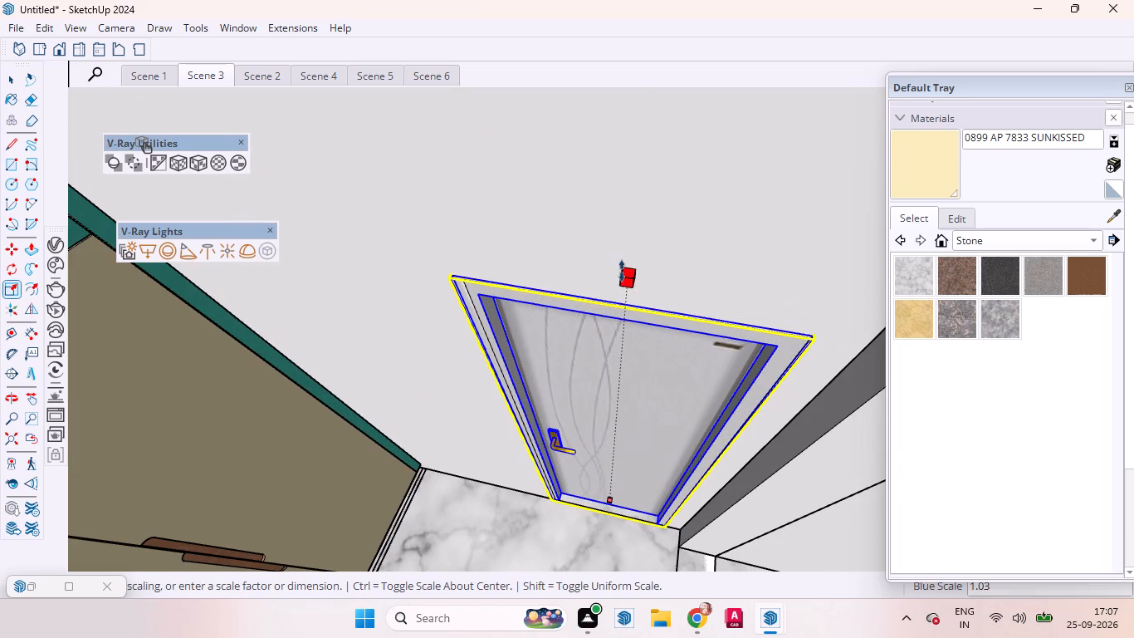
pyautogui.moveTo(622, 271); pyautogui.dragTo(584, 299)
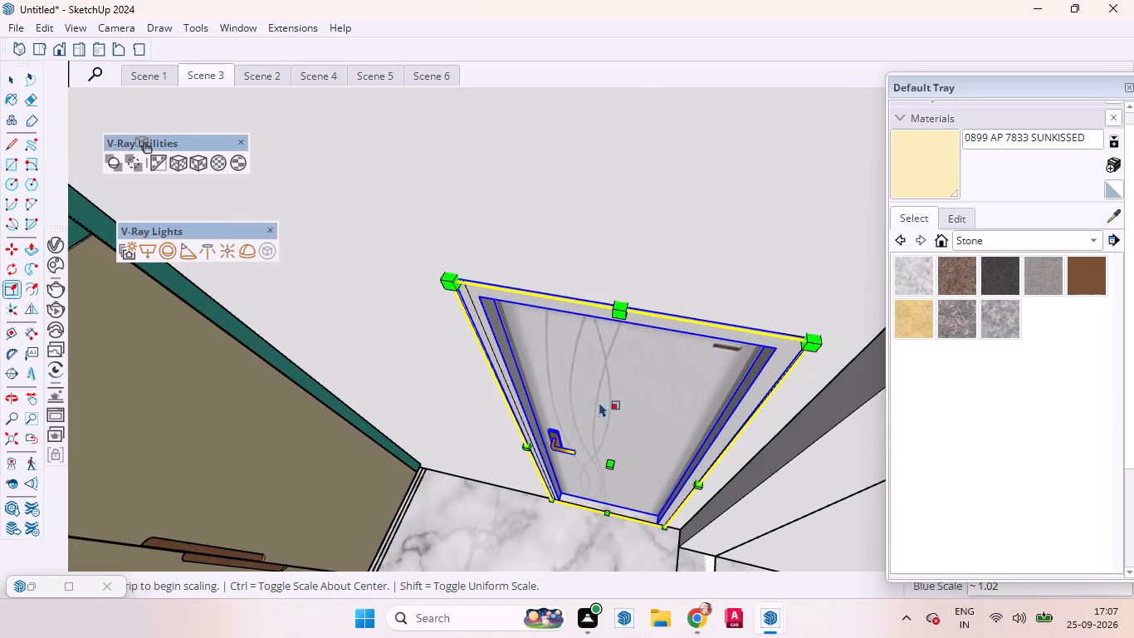
pyautogui.scroll(-3, 608, 366)
pyautogui.scroll(4, 495, 444)
pyautogui.scroll(-2, 548, 419)
pyautogui.scroll(7, 561, 426)
# Scale the white bathroom door along its width again from the handle side to match the doorway edge, and deselect it.
pyautogui.moveTo(531, 441); pyautogui.dragTo(578, 349, button='middle')
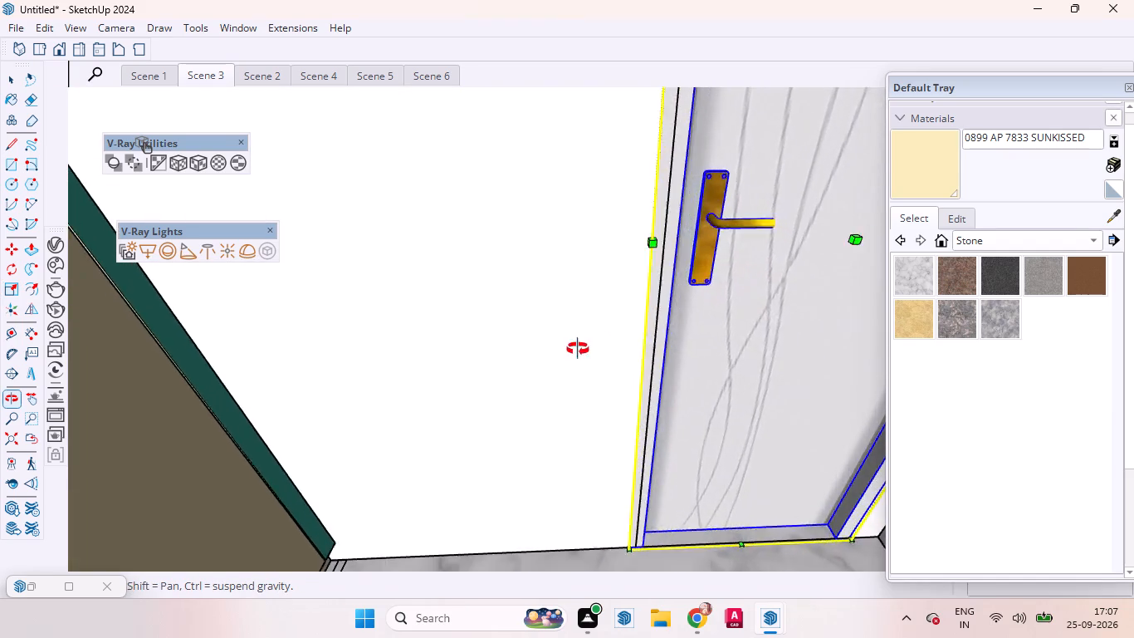
pyautogui.moveTo(578, 349); pyautogui.dragTo(565, 394, button='middle')
pyautogui.scroll(-2, 570, 400)
pyautogui.scroll(-4, 656, 383)
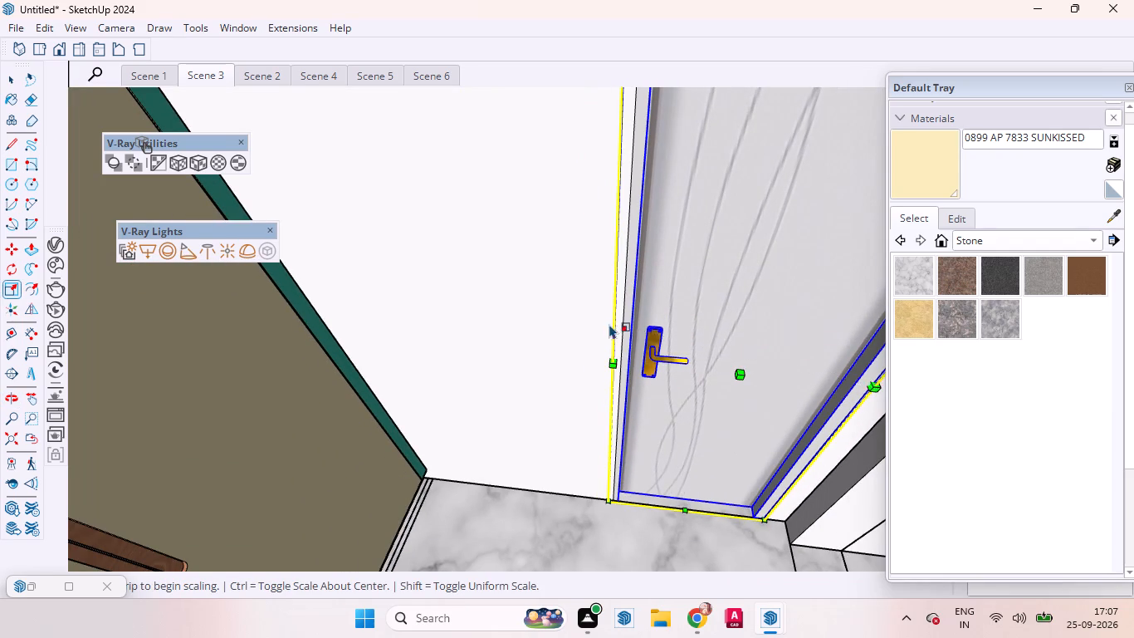
pyautogui.moveTo(616, 338); pyautogui.dragTo(633, 334)
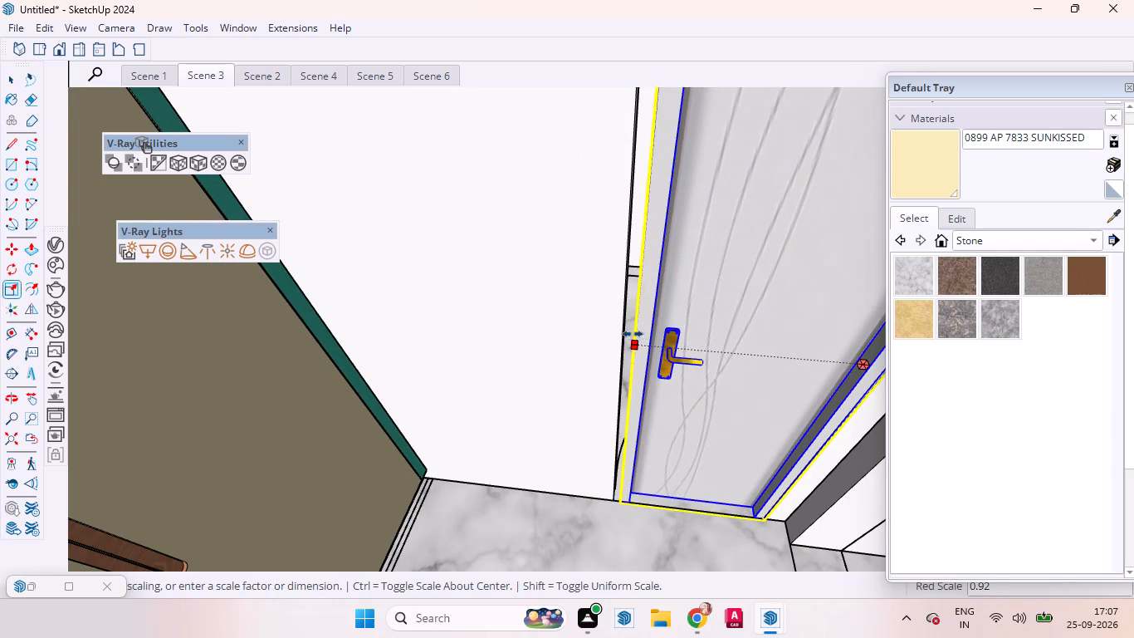
pyautogui.moveTo(633, 334); pyautogui.dragTo(624, 327)
pyautogui.scroll(-6, 653, 409)
pyautogui.scroll(4, 644, 409)
pyautogui.scroll(-13, 641, 409)
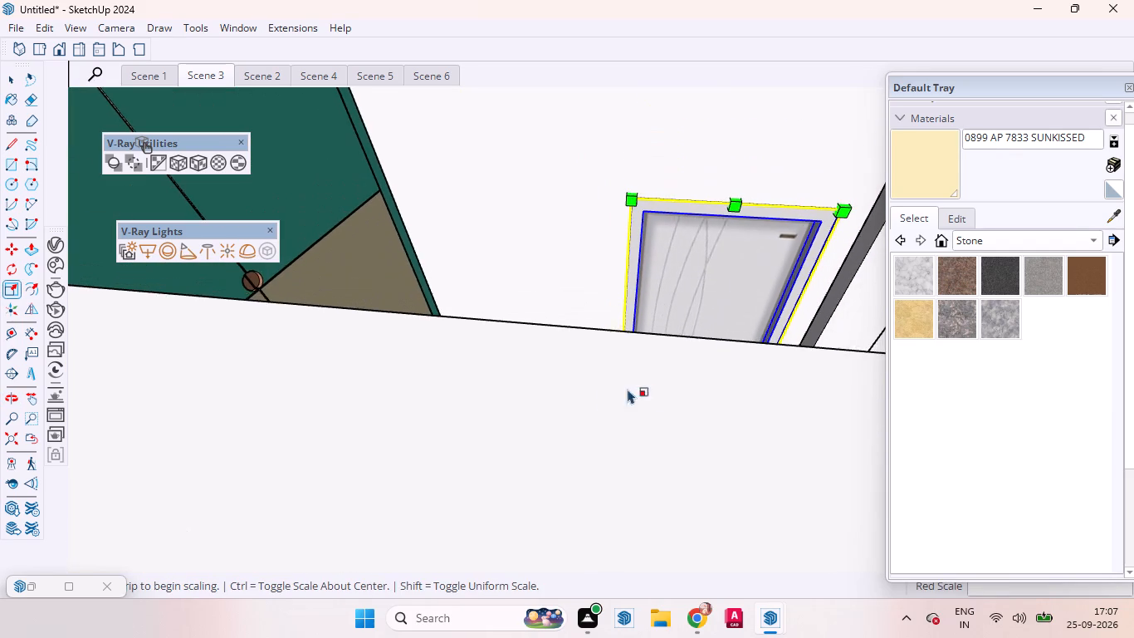
pyautogui.scroll(-2, 628, 389)
pyautogui.scroll(4, 663, 403)
pyautogui.scroll(-6, 669, 406)
pyautogui.scroll(5, 615, 372)
pyautogui.scroll(-13, 618, 369)
pyautogui.scroll(1, 632, 375)
pyautogui.scroll(-2, 632, 375)
pyautogui.scroll(1, 632, 375)
pyautogui.scroll(-2, 632, 375)
pyautogui.scroll(1, 632, 375)
pyautogui.scroll(-1, 636, 380)
pyautogui.press('space')
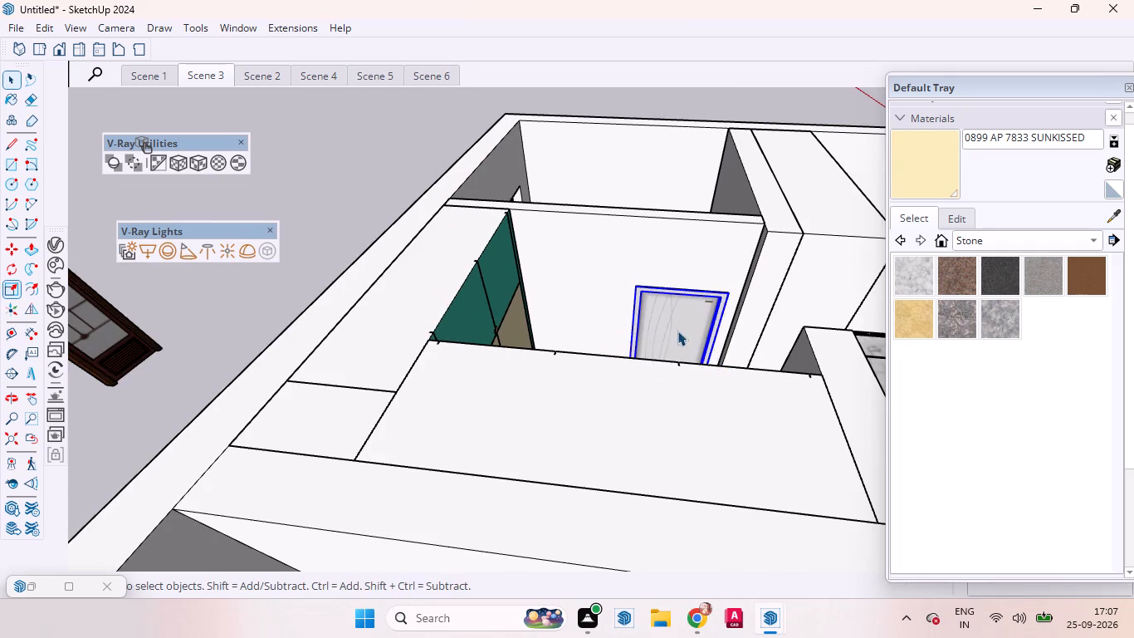
pyautogui.click(227, 314)
# Copy the fitted white door by its top corner about 28' 6" into the matching bathroom doorway of the other bedroom.
pyautogui.scroll(-7, 604, 279)
pyautogui.scroll(-4, 688, 278)
pyautogui.scroll(1, 755, 306)
pyautogui.moveTo(752, 317); pyautogui.dragTo(560, 434, button='middle')
pyautogui.scroll(-4, 638, 212)
pyautogui.scroll(-6, 654, 302)
pyautogui.scroll(5, 549, 411)
pyautogui.moveTo(560, 357); pyautogui.dragTo(477, 507, button='middle')
pyautogui.scroll(6, 769, 300)
pyautogui.scroll(-12, 432, 260)
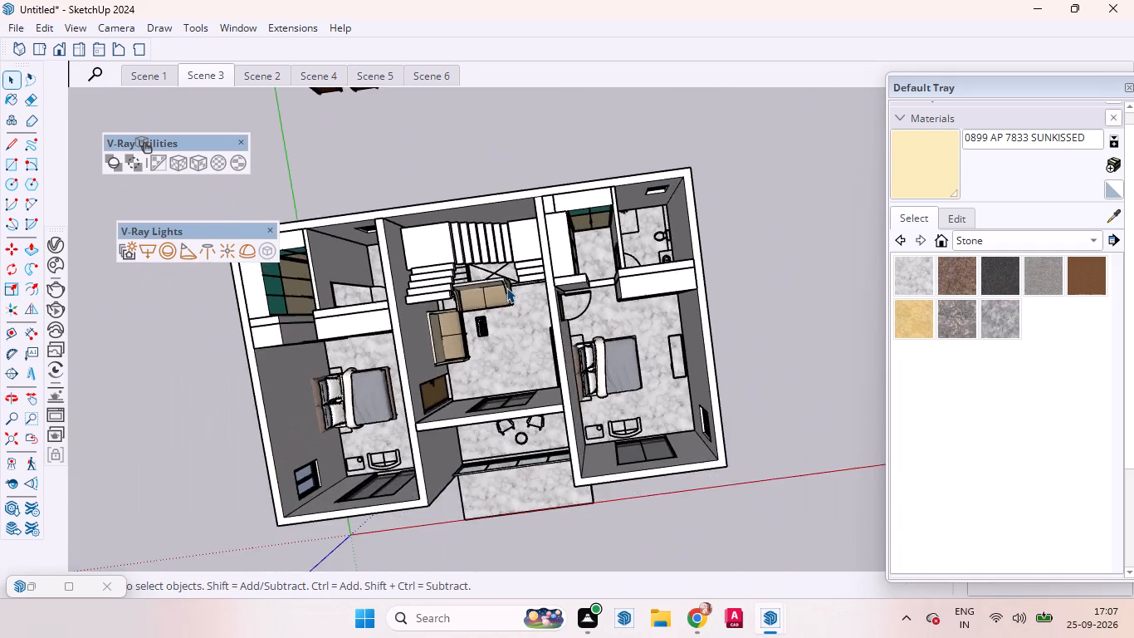
pyautogui.moveTo(542, 361); pyautogui.dragTo(839, 150, button='middle')
pyautogui.scroll(15, 540, 294)
pyautogui.scroll(-2, 586, 236)
pyautogui.scroll(2, 585, 235)
pyautogui.scroll(-1, 582, 235)
pyautogui.scroll(7, 582, 234)
pyautogui.scroll(-2, 520, 264)
pyautogui.scroll(2, 524, 264)
pyautogui.scroll(-1, 535, 261)
pyautogui.scroll(3, 539, 258)
pyautogui.click(570, 262)
pyautogui.press('m')
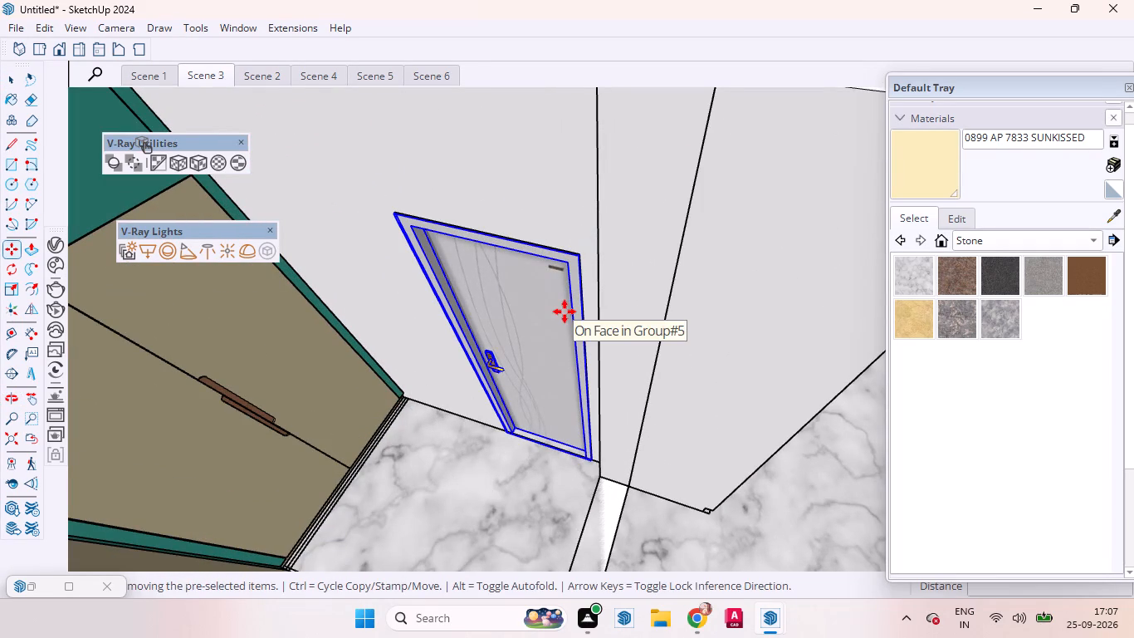
pyautogui.click(581, 256)
pyautogui.scroll(-10, 599, 346)
pyautogui.scroll(2, 596, 337)
pyautogui.scroll(-6, 596, 335)
pyautogui.scroll(1, 587, 239)
pyautogui.scroll(-6, 588, 238)
pyautogui.scroll(3, 584, 200)
pyautogui.scroll(-20, 584, 200)
pyautogui.scroll(-2, 584, 200)
pyautogui.scroll(8, 523, 390)
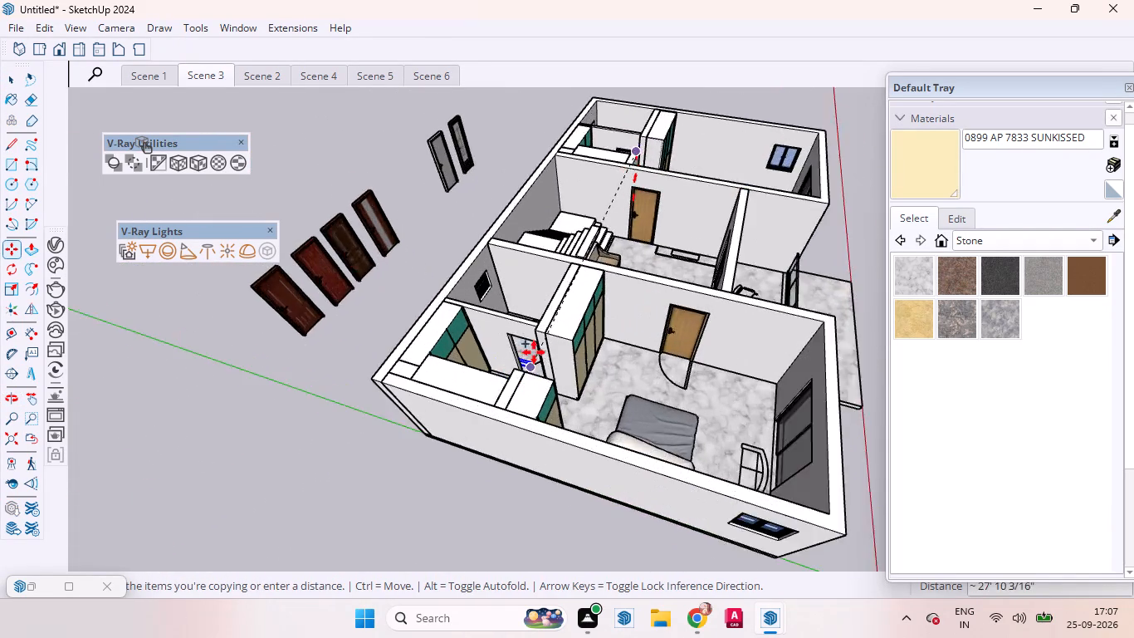
pyautogui.scroll(14, 534, 352)
pyautogui.scroll(-5, 572, 351)
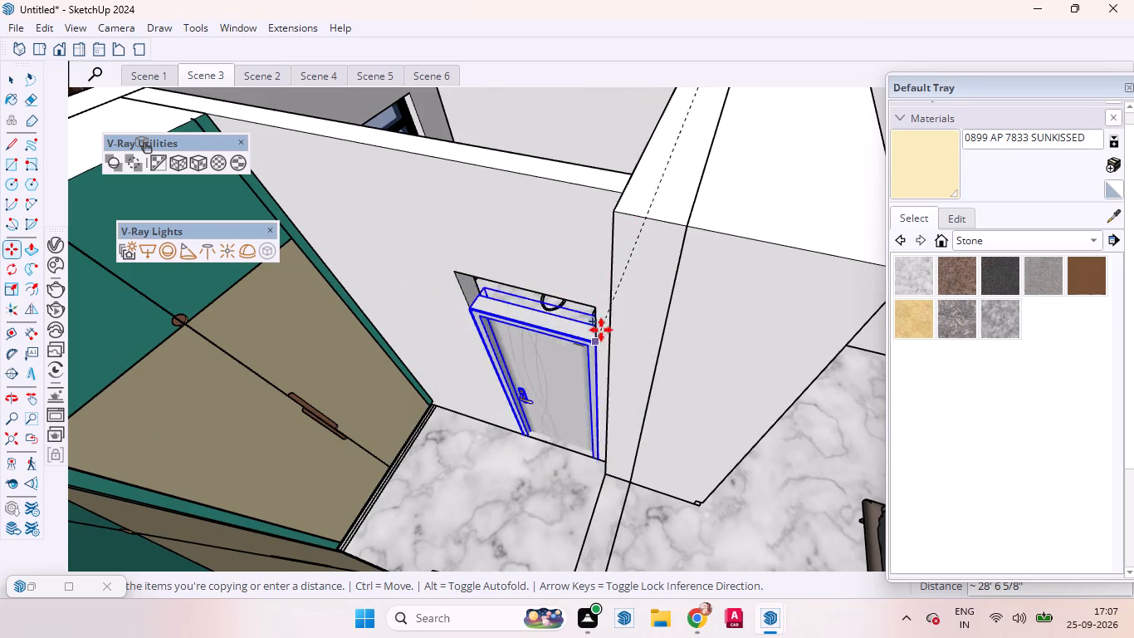
pyautogui.click(599, 312)
pyautogui.press('space')
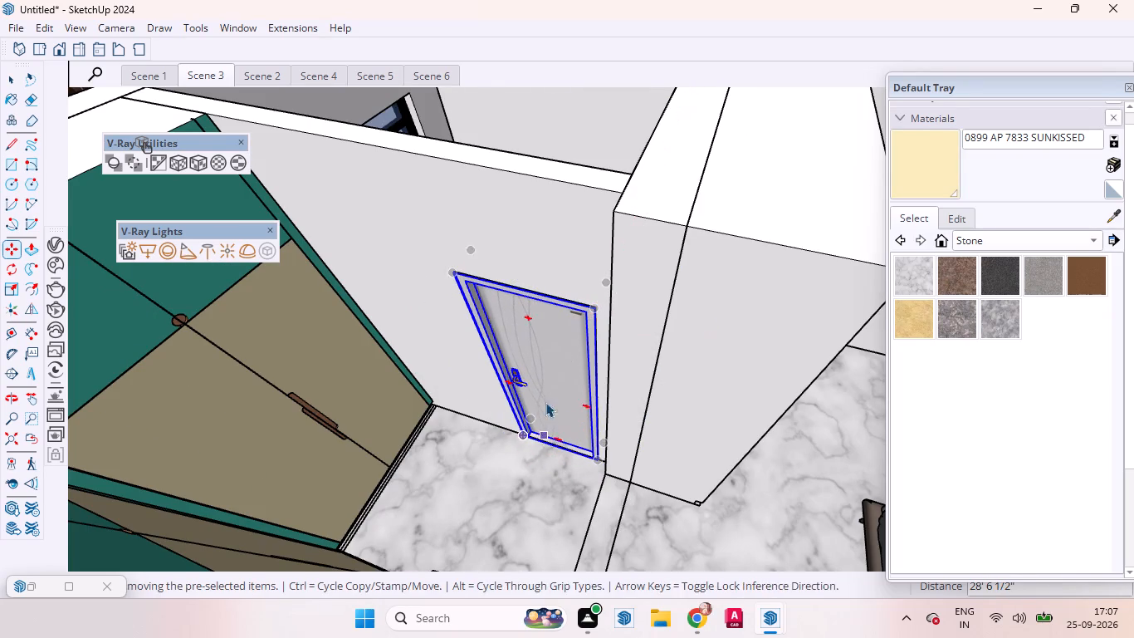
pyautogui.scroll(-7, 571, 391)
pyautogui.scroll(1, 576, 396)
pyautogui.scroll(-5, 576, 396)
pyautogui.scroll(1, 576, 396)
pyautogui.scroll(-5, 576, 396)
pyautogui.scroll(1, 576, 367)
pyautogui.scroll(-1, 577, 367)
pyautogui.scroll(4, 578, 344)
pyautogui.scroll(-6, 578, 344)
pyautogui.click(398, 478)
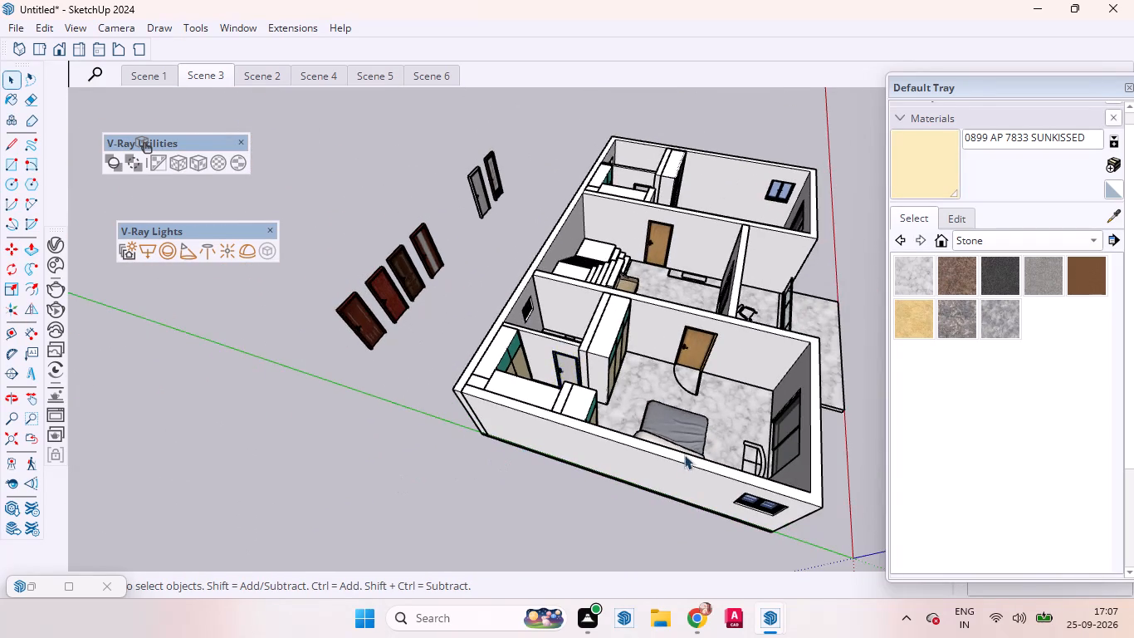
# Examine the house from the front, above and the sides to check the rooms and fitted doors.
pyautogui.moveTo(680, 455); pyautogui.dragTo(273, 379, button='middle')
pyautogui.scroll(-3, 586, 359)
pyautogui.scroll(1, 627, 395)
pyautogui.moveTo(627, 396); pyautogui.dragTo(569, 291, button='middle')
pyautogui.scroll(1, 573, 291)
pyautogui.scroll(-4, 615, 374)
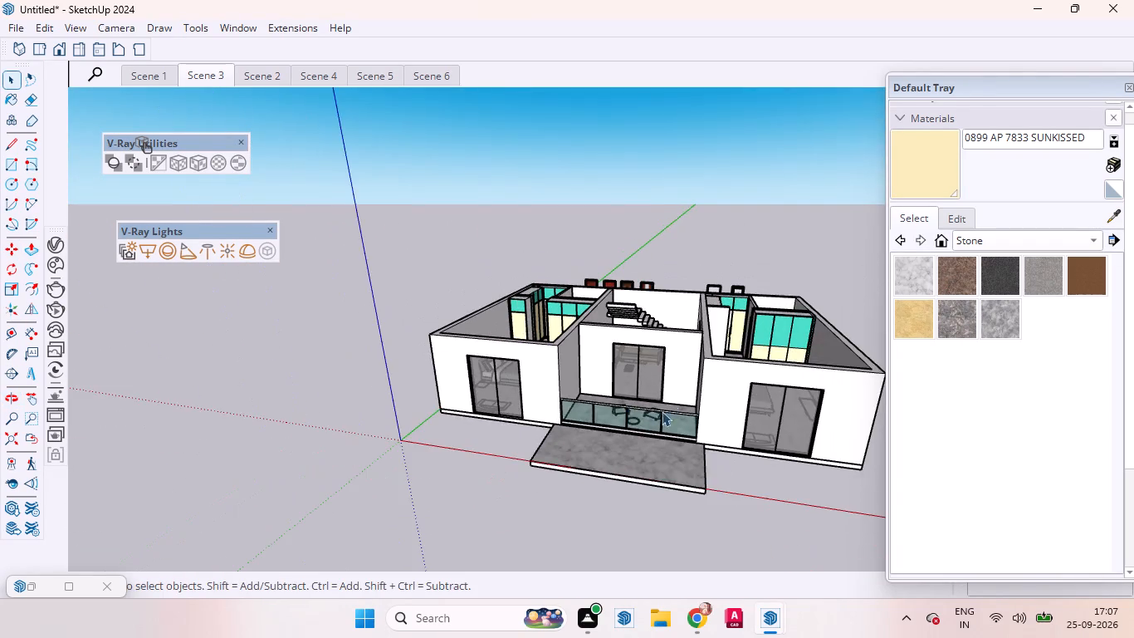
pyautogui.moveTo(653, 412); pyautogui.dragTo(657, 554, button='middle')
pyautogui.scroll(1, 657, 554)
pyautogui.scroll(-5, 522, 385)
pyautogui.scroll(5, 519, 385)
pyautogui.scroll(-1, 683, 412)
pyautogui.scroll(9, 683, 412)
pyautogui.moveTo(677, 431); pyautogui.dragTo(577, 434, button='middle')
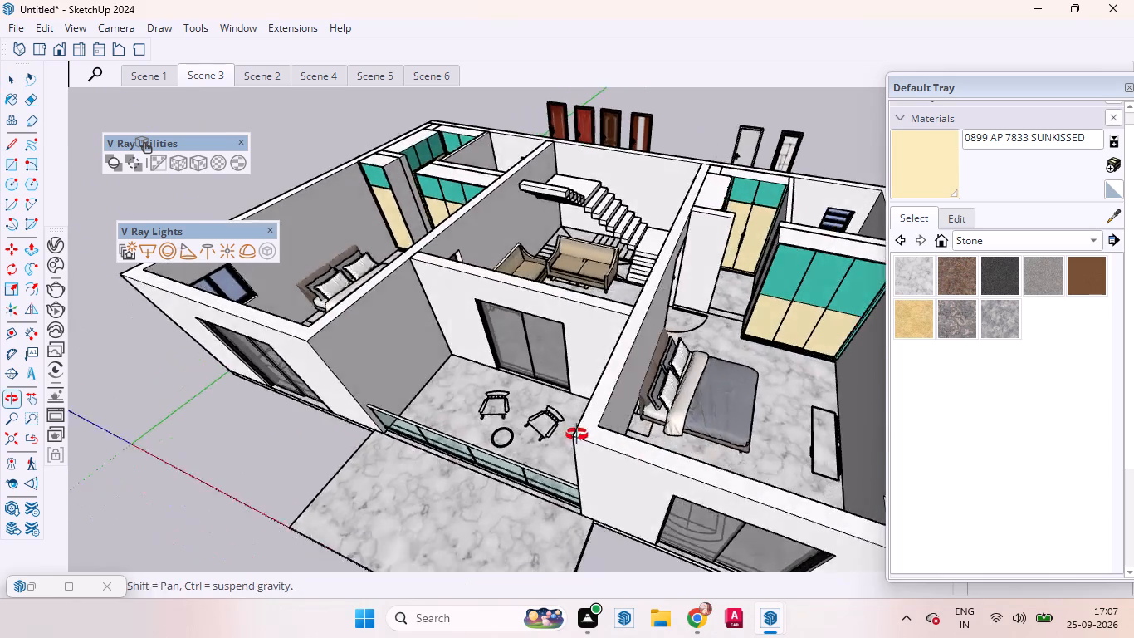
pyautogui.moveTo(577, 434); pyautogui.dragTo(580, 429, button='middle')
pyautogui.scroll(-5, 634, 398)
pyautogui.moveTo(572, 374); pyautogui.dragTo(777, 431, button='middle')
pyautogui.moveTo(638, 420); pyautogui.dragTo(765, 432, button='middle')
pyautogui.moveTo(604, 408); pyautogui.dragTo(756, 395, button='middle')
pyautogui.moveTo(601, 388); pyautogui.dragTo(745, 368, button='middle')
pyautogui.moveTo(691, 370); pyautogui.dragTo(697, 370, button='middle')
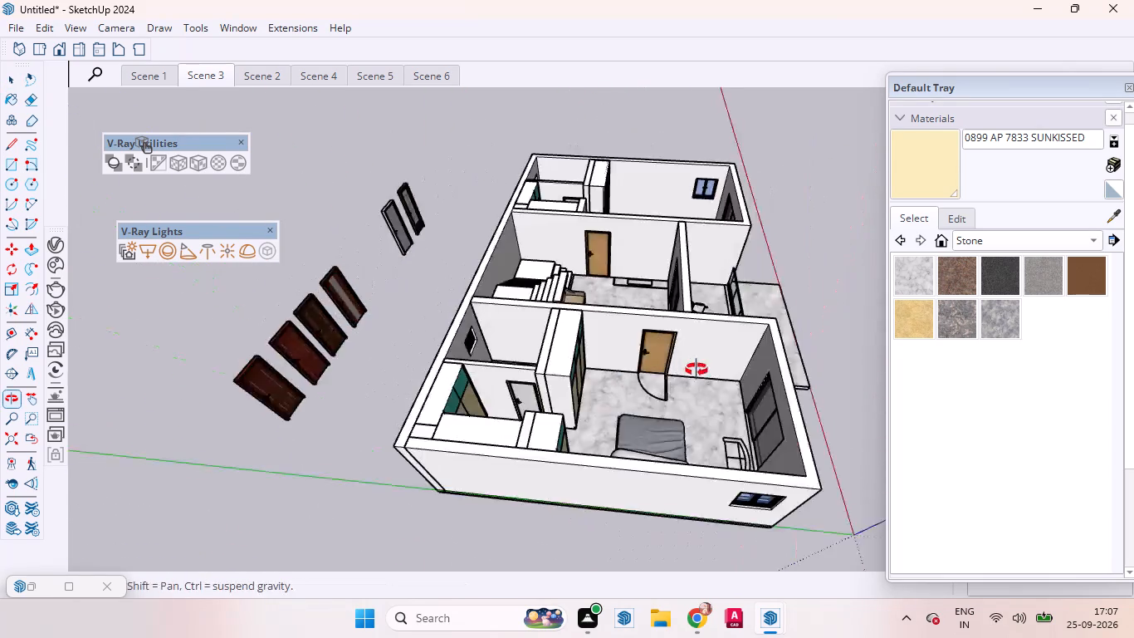
pyautogui.moveTo(697, 370); pyautogui.dragTo(759, 354, button='middle')
pyautogui.scroll(-2, 474, 352)
pyautogui.scroll(1, 479, 352)
pyautogui.scroll(-3, 481, 352)
pyautogui.moveTo(654, 371); pyautogui.dragTo(218, 281, button='middle')
# Select all six spare doors standing outside behind the house and delete them.
pyautogui.scroll(1, 218, 278)
pyautogui.scroll(4, 574, 200)
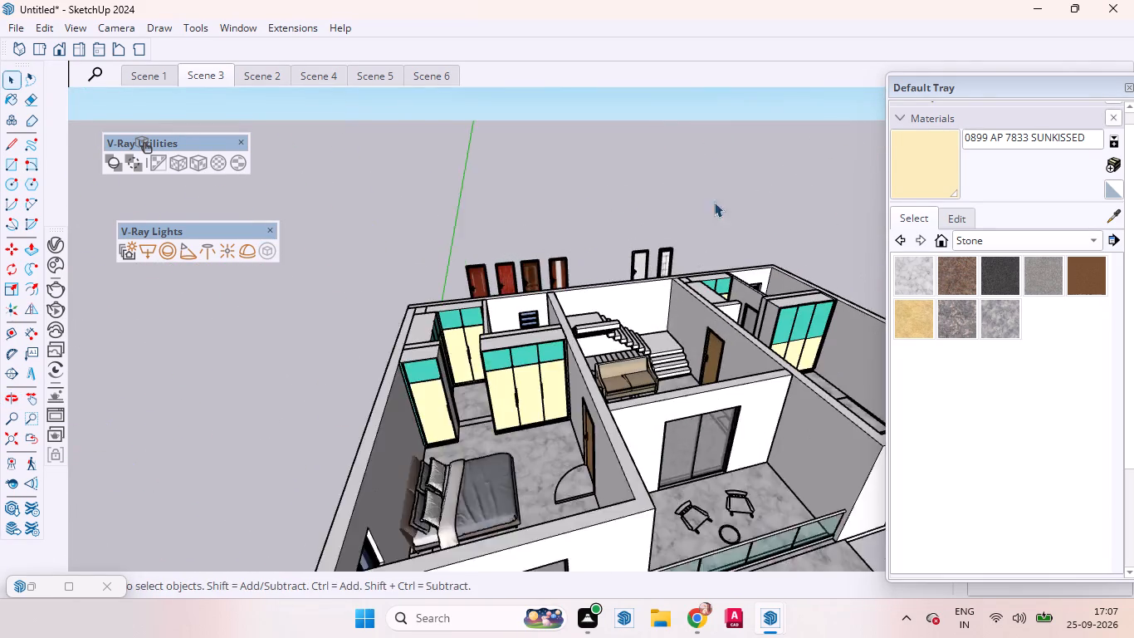
pyautogui.scroll(3, 714, 202)
pyautogui.moveTo(754, 236); pyautogui.dragTo(699, 399, button='middle')
pyautogui.scroll(-5, 770, 156)
pyautogui.scroll(1, 774, 212)
pyautogui.scroll(-1, 774, 216)
pyautogui.scroll(12, 692, 141)
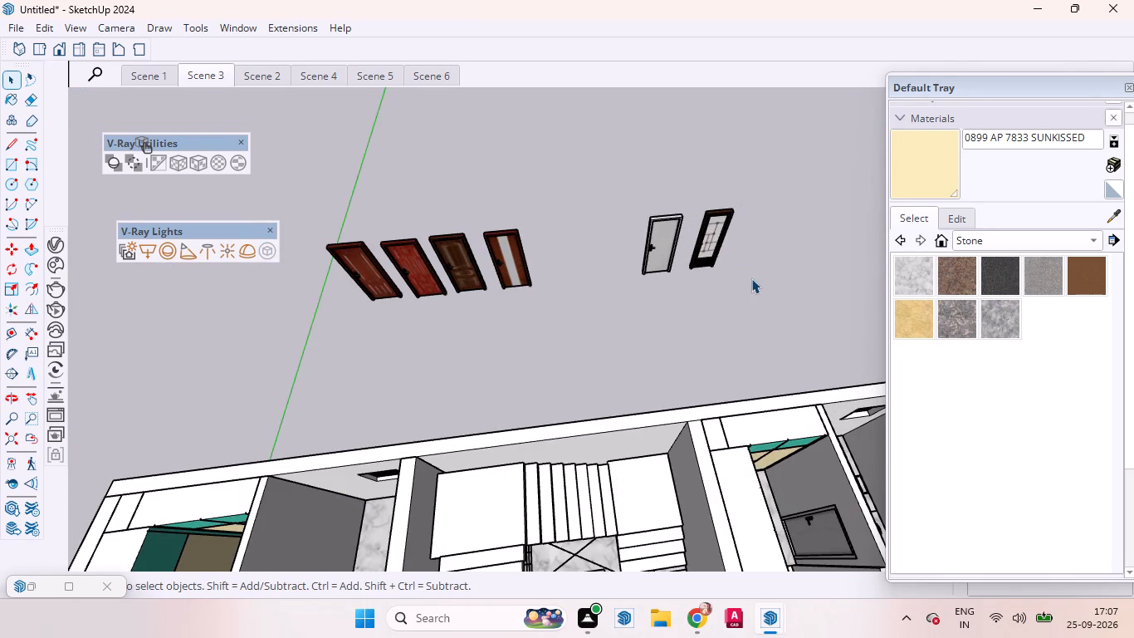
pyautogui.click(751, 278)
pyautogui.moveTo(750, 331); pyautogui.dragTo(261, 120)
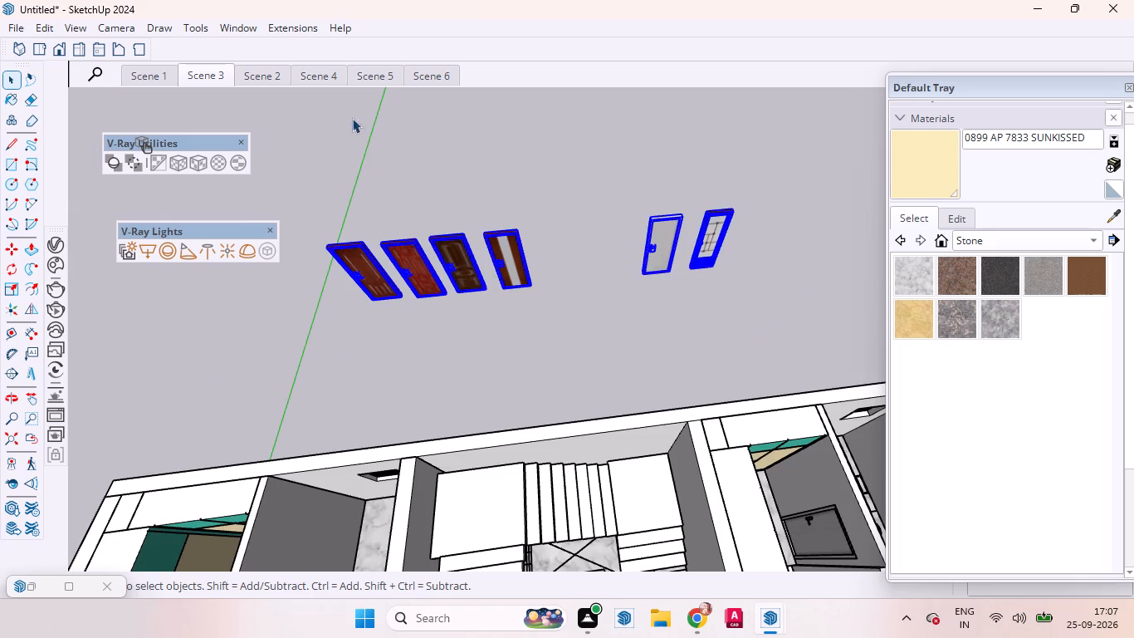
pyautogui.press('Delete')
# Scale the living room sofa against the wall beside the wooden door slightly shallower from its back side.
pyautogui.scroll(1, 478, 242)
pyautogui.scroll(-12, 477, 281)
pyautogui.scroll(3, 583, 99)
pyautogui.scroll(-6, 601, 150)
pyautogui.scroll(2, 564, 276)
pyautogui.moveTo(564, 275); pyautogui.dragTo(615, 195, button='middle')
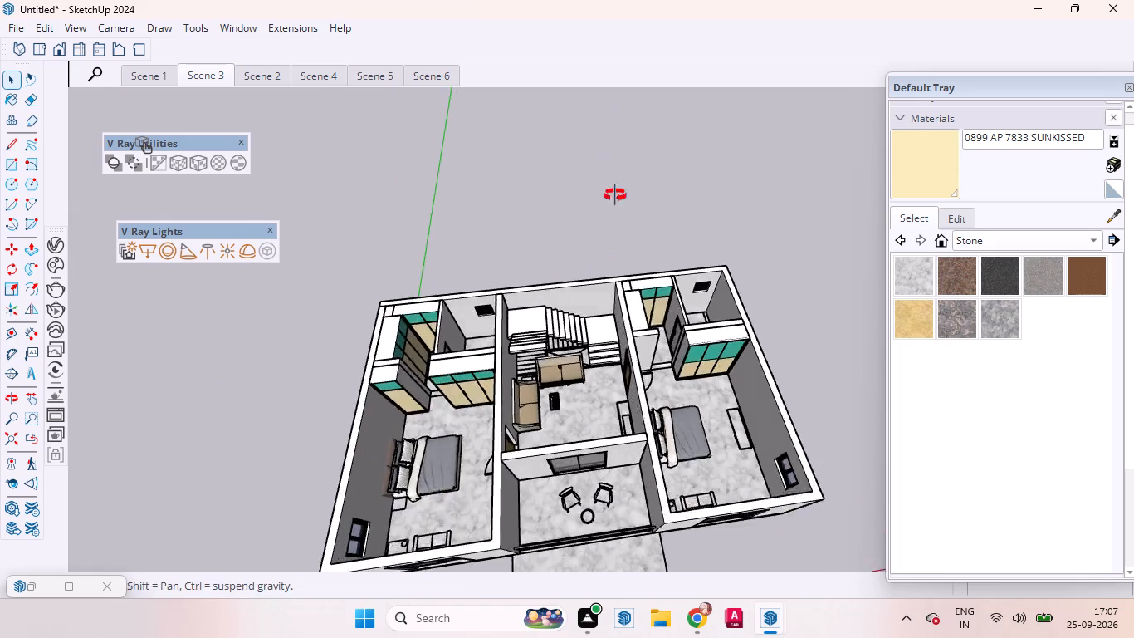
pyautogui.moveTo(615, 195); pyautogui.dragTo(619, 153, button='middle')
pyautogui.scroll(-2, 567, 321)
pyautogui.scroll(2, 578, 321)
pyautogui.scroll(-4, 579, 321)
pyautogui.scroll(2, 561, 366)
pyautogui.scroll(-1, 561, 366)
pyautogui.scroll(4, 561, 366)
pyautogui.moveTo(589, 353); pyautogui.dragTo(559, 509, button='middle')
pyautogui.scroll(11, 596, 312)
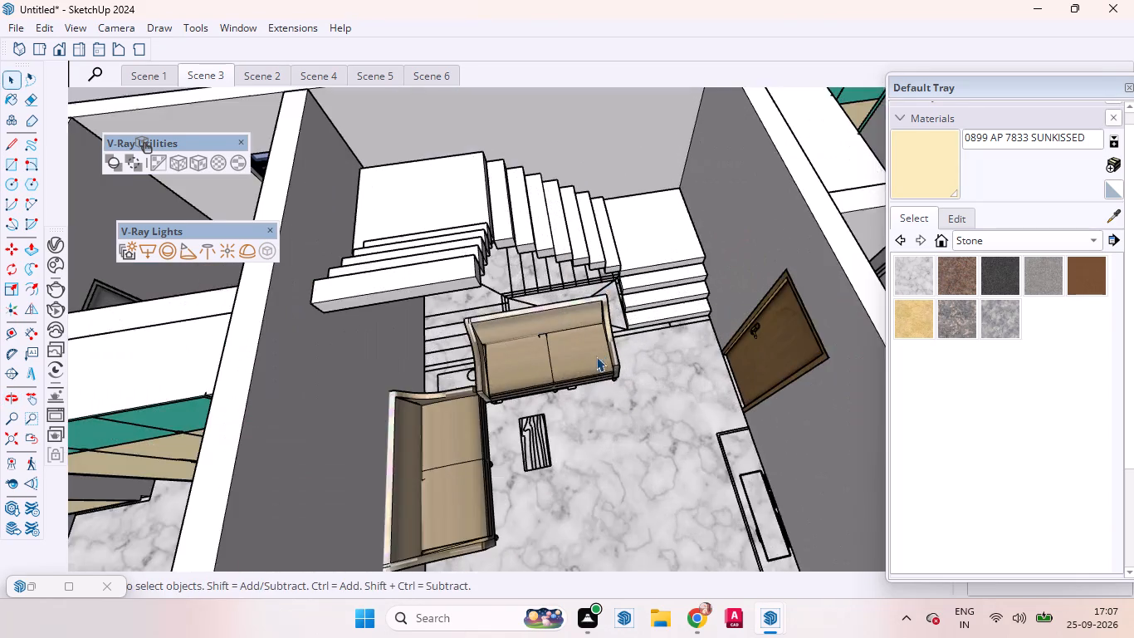
pyautogui.moveTo(591, 366); pyautogui.dragTo(517, 434, button='middle')
pyautogui.scroll(-4, 610, 199)
pyautogui.moveTo(569, 296); pyautogui.dragTo(338, 174, button='middle')
pyautogui.scroll(3, 475, 239)
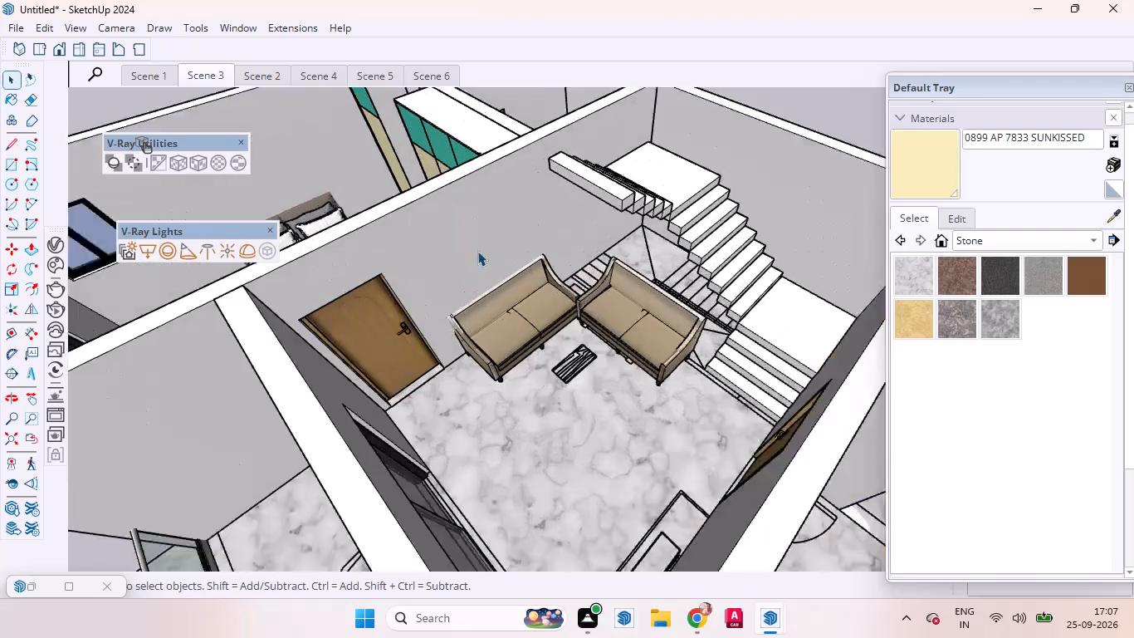
pyautogui.scroll(2, 477, 251)
pyautogui.moveTo(520, 320); pyautogui.dragTo(419, 292, button='middle')
pyautogui.scroll(6, 497, 268)
pyautogui.scroll(-5, 476, 301)
pyautogui.scroll(6, 476, 302)
pyautogui.moveTo(474, 302); pyautogui.dragTo(597, 269, button='middle')
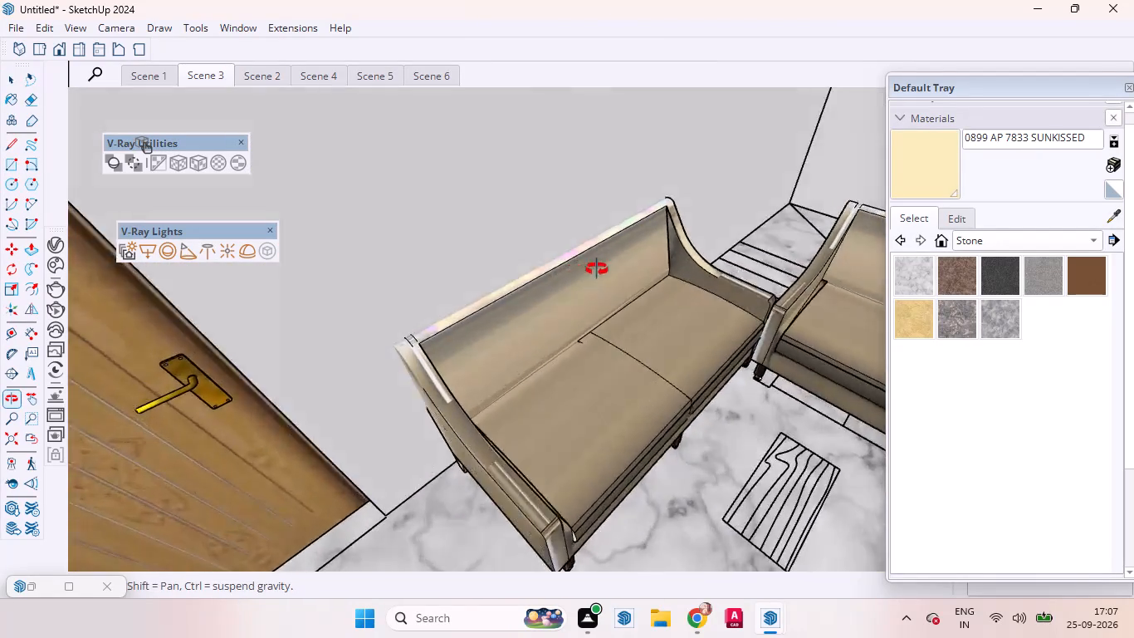
pyautogui.moveTo(597, 269); pyautogui.dragTo(710, 267, button='middle')
pyautogui.scroll(5, 681, 375)
pyautogui.click(509, 319)
pyautogui.scroll(-1, 681, 218)
pyautogui.scroll(1, 682, 218)
pyautogui.scroll(-4, 682, 218)
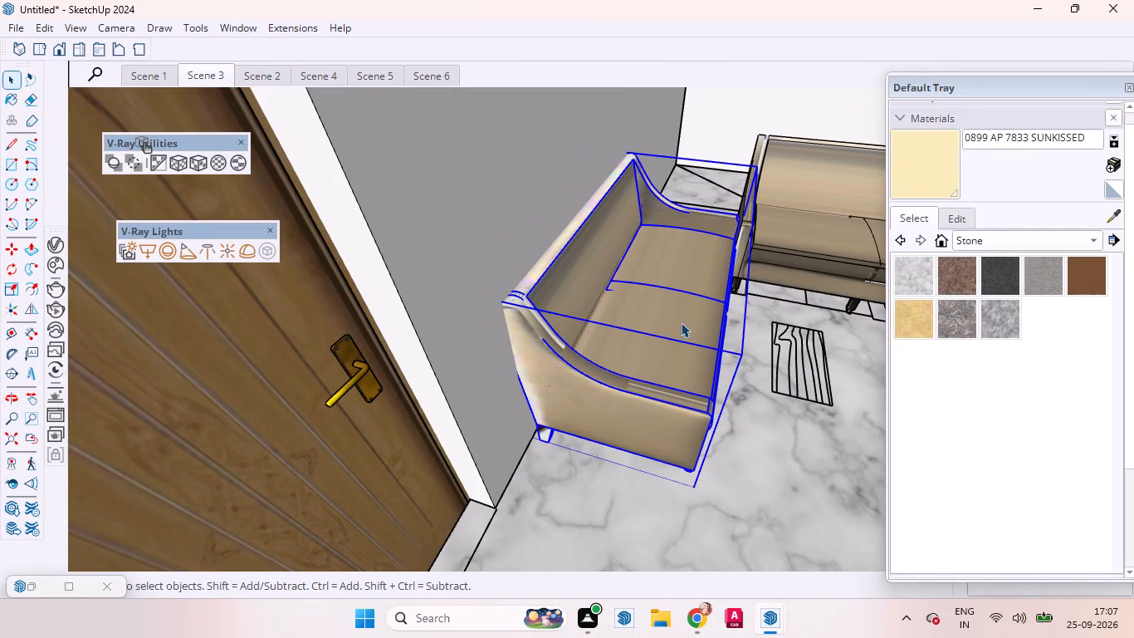
pyautogui.press('s')
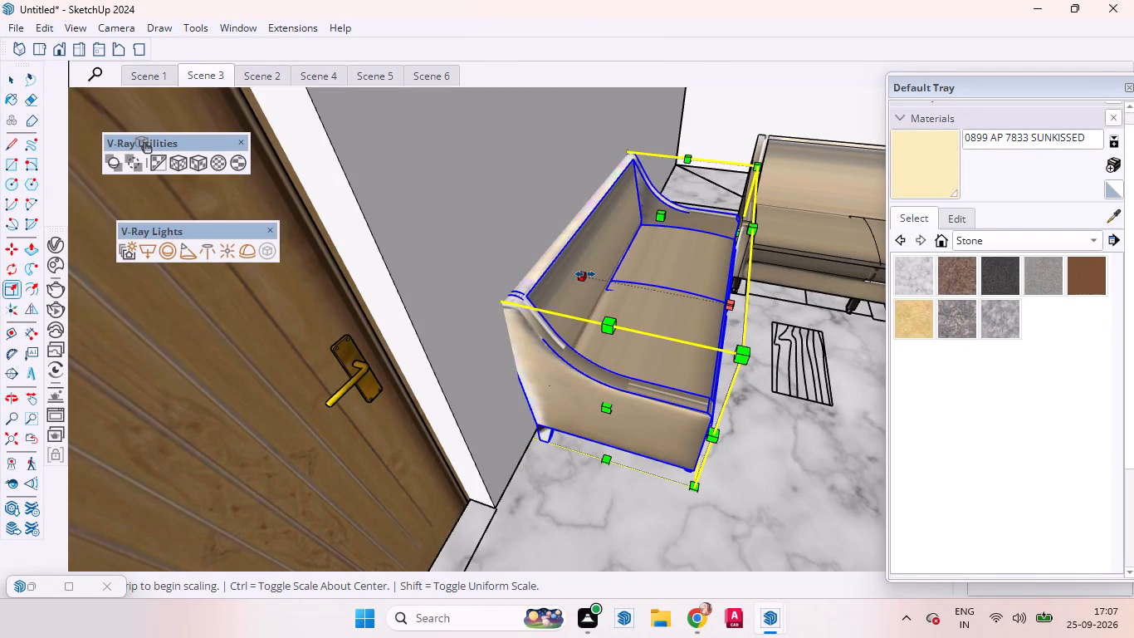
pyautogui.moveTo(585, 274); pyautogui.dragTo(598, 274)
pyautogui.scroll(-5, 536, 278)
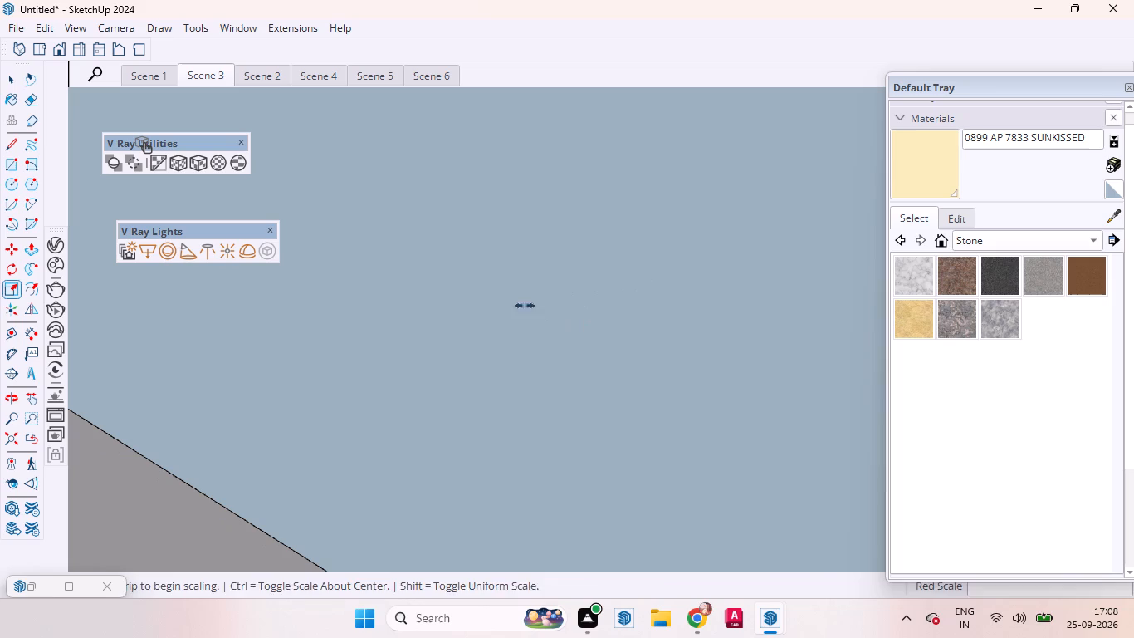
pyautogui.press('space')
pyautogui.click(45, 47)
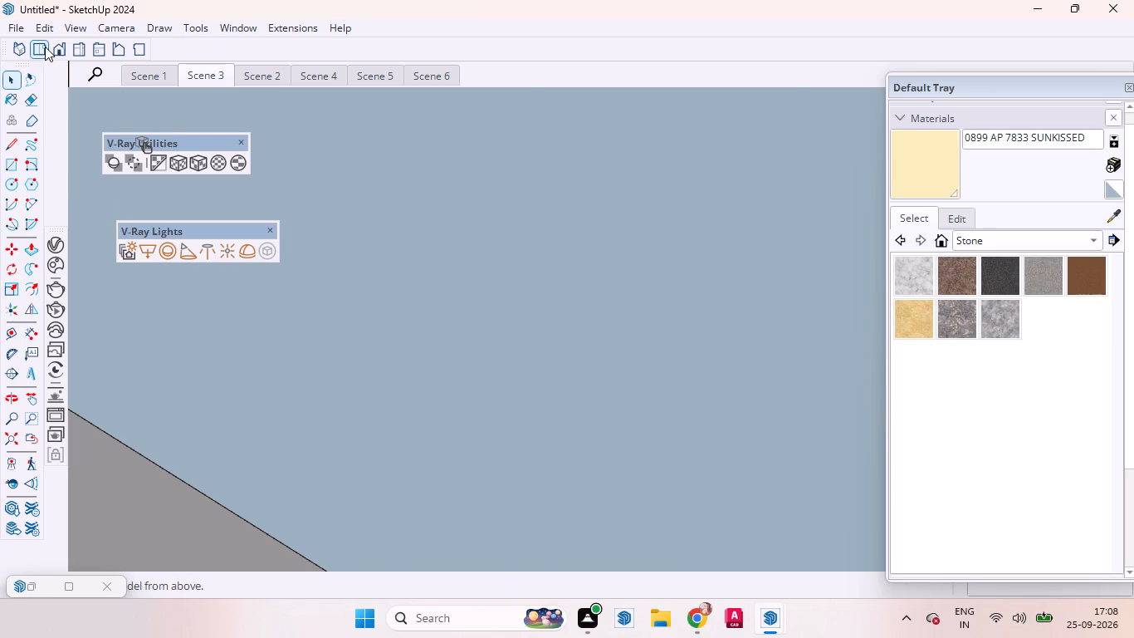
pyautogui.scroll(-10, 628, 312)
pyautogui.scroll(1, 746, 372)
# Scale the living room sofa in front of the staircase slightly shallower from its back side.
pyautogui.moveTo(743, 371); pyautogui.dragTo(426, 219, button='middle')
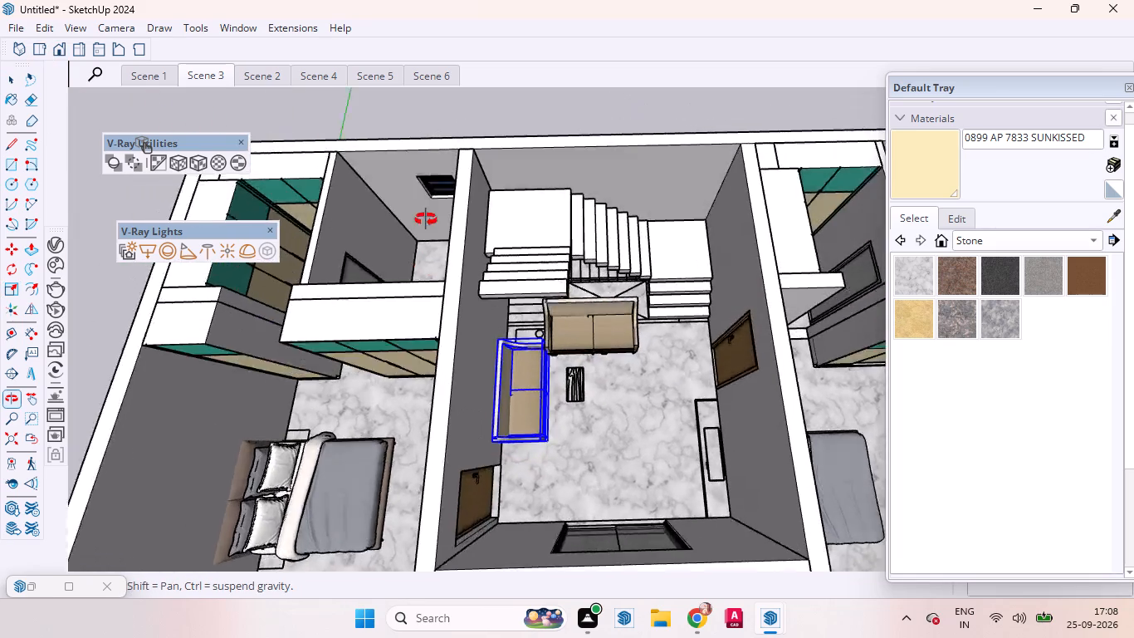
pyautogui.moveTo(426, 219); pyautogui.dragTo(426, 213, button='middle')
pyautogui.scroll(5, 605, 274)
pyautogui.moveTo(638, 366); pyautogui.dragTo(185, 385, button='middle')
pyautogui.scroll(5, 350, 376)
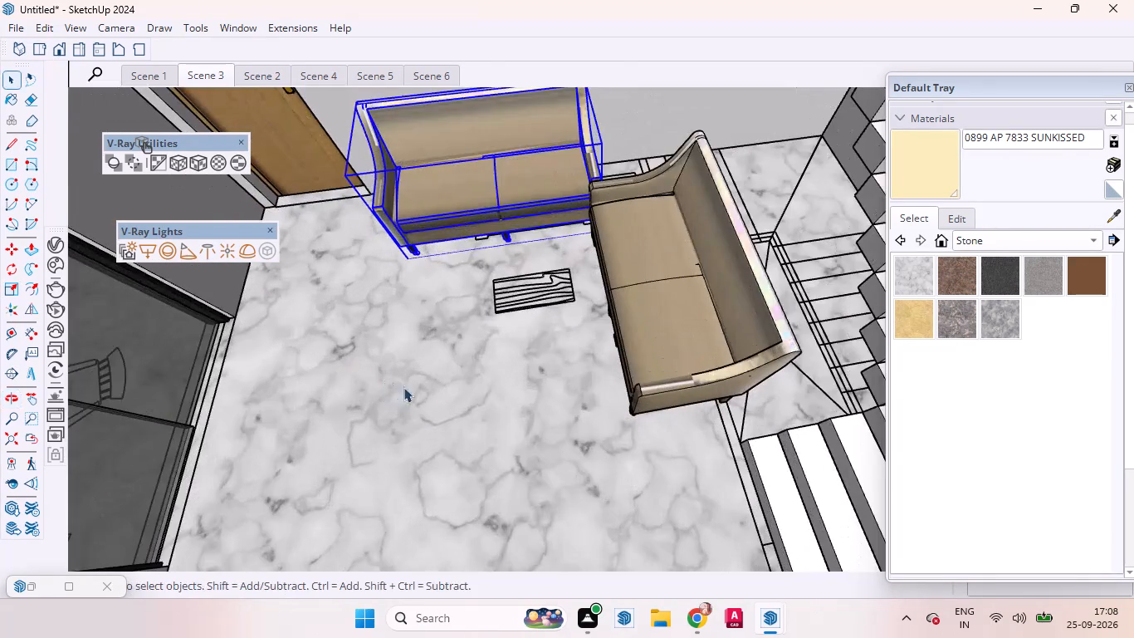
pyautogui.click(739, 316)
pyautogui.moveTo(750, 343); pyautogui.dragTo(643, 319, button='middle')
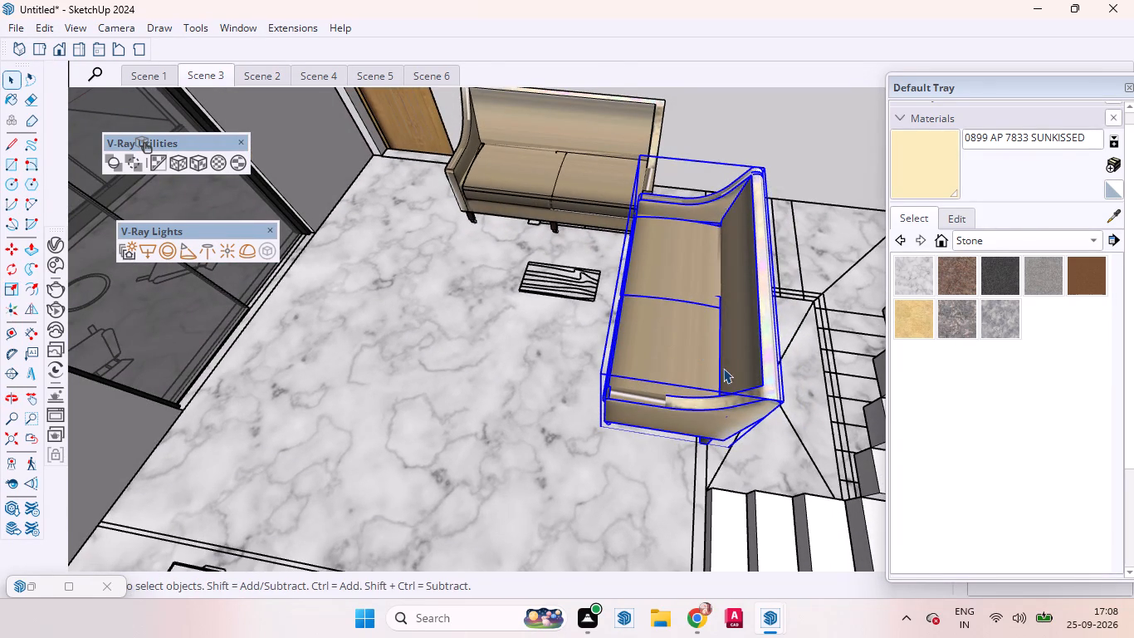
pyautogui.press('s')
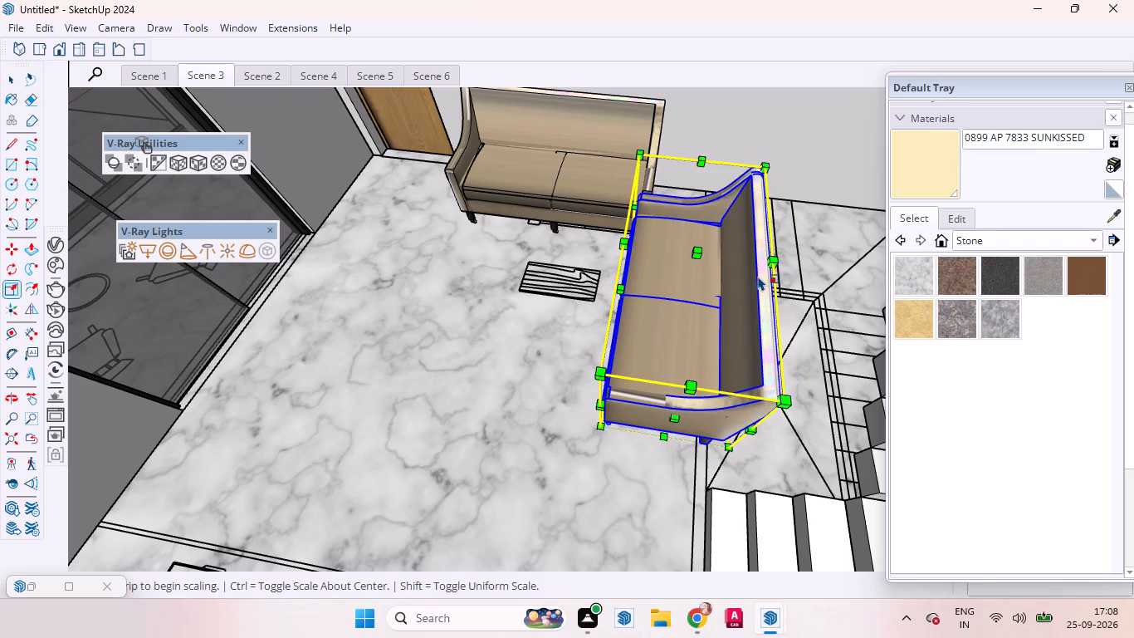
pyautogui.moveTo(764, 311); pyautogui.dragTo(672, 236, button='middle')
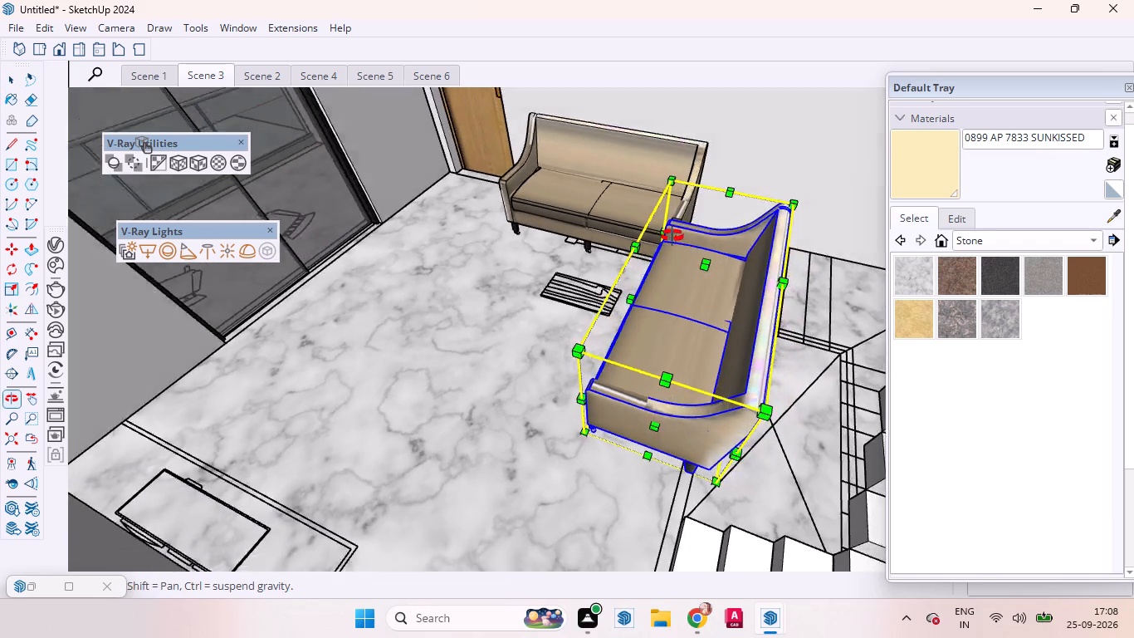
pyautogui.moveTo(672, 236); pyautogui.dragTo(650, 199, button='middle')
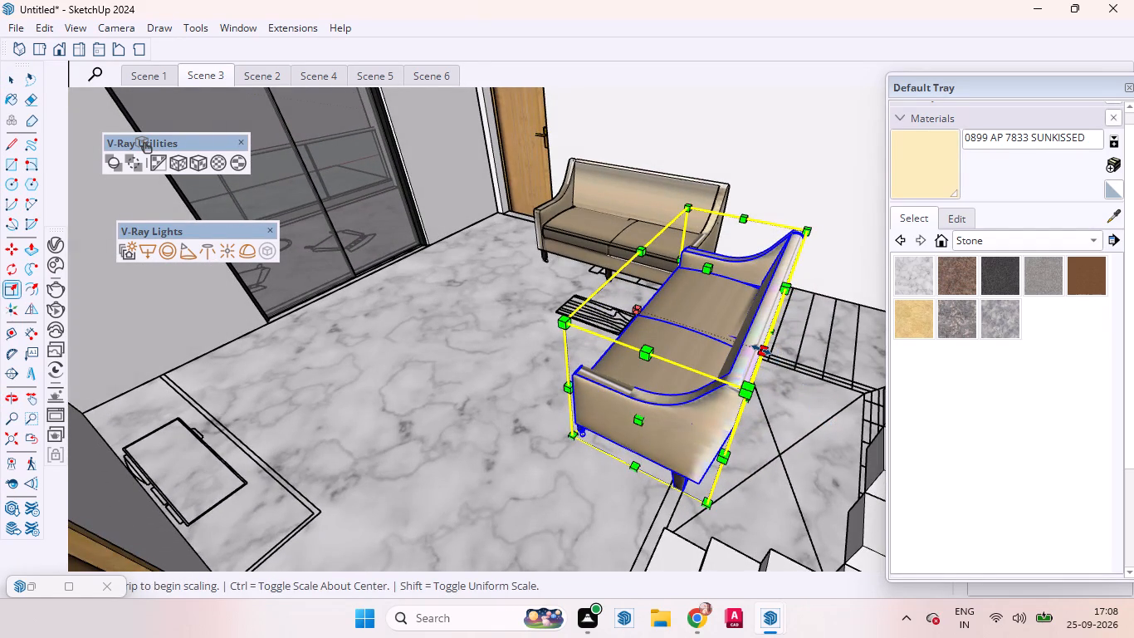
pyautogui.moveTo(761, 350); pyautogui.dragTo(740, 331)
pyautogui.press('space')
pyautogui.scroll(-4, 623, 384)
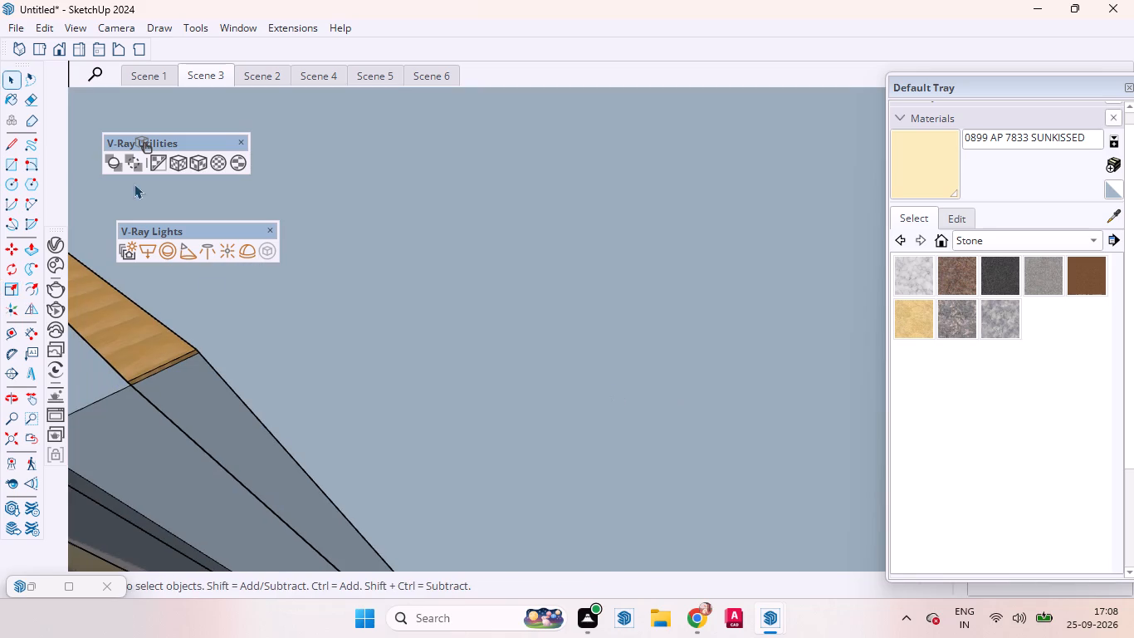
# Examine the living room sofas and surrounding rooms from directly above, clearing the current selection.
pyautogui.click(37, 47)
pyautogui.scroll(-9, 314, 277)
pyautogui.scroll(2, 403, 238)
pyautogui.scroll(-2, 406, 238)
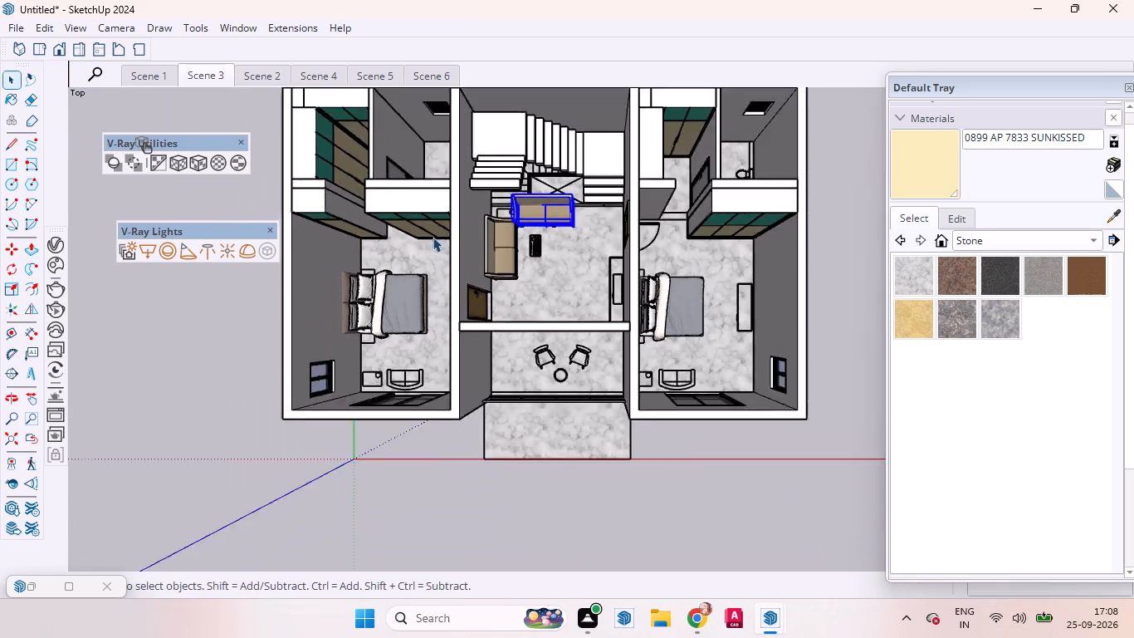
pyautogui.scroll(2, 455, 245)
pyautogui.scroll(-3, 466, 251)
pyautogui.click(635, 475)
pyautogui.scroll(3, 501, 216)
pyautogui.scroll(-1, 501, 216)
pyautogui.scroll(8, 501, 215)
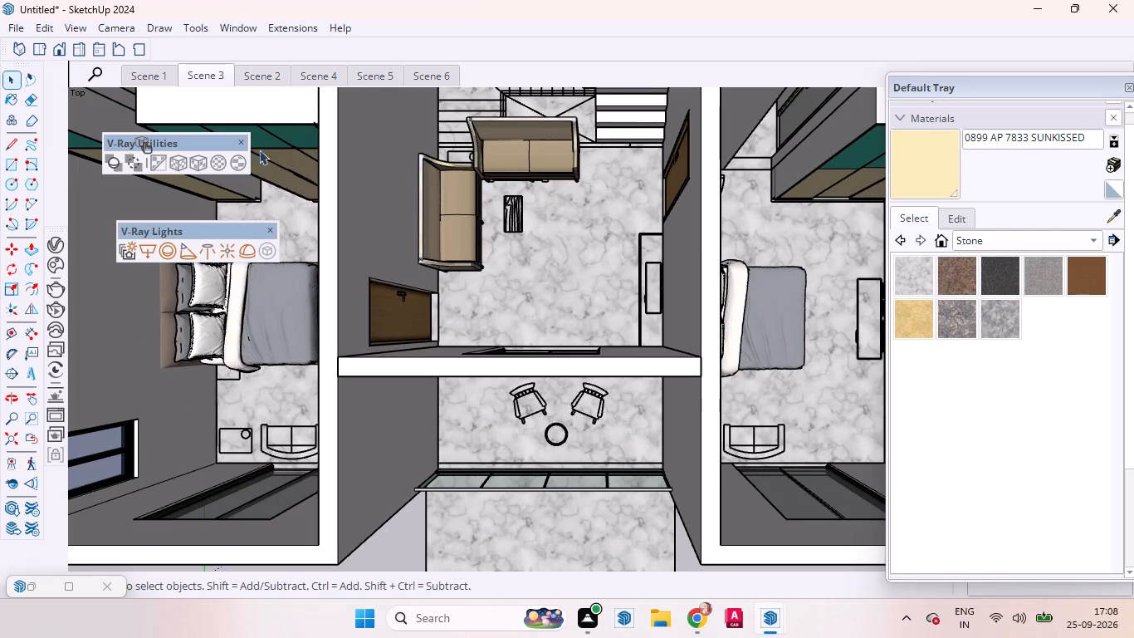
# Open the 3D Warehouse and search for "sofa table".
pyautogui.click(219, 27)
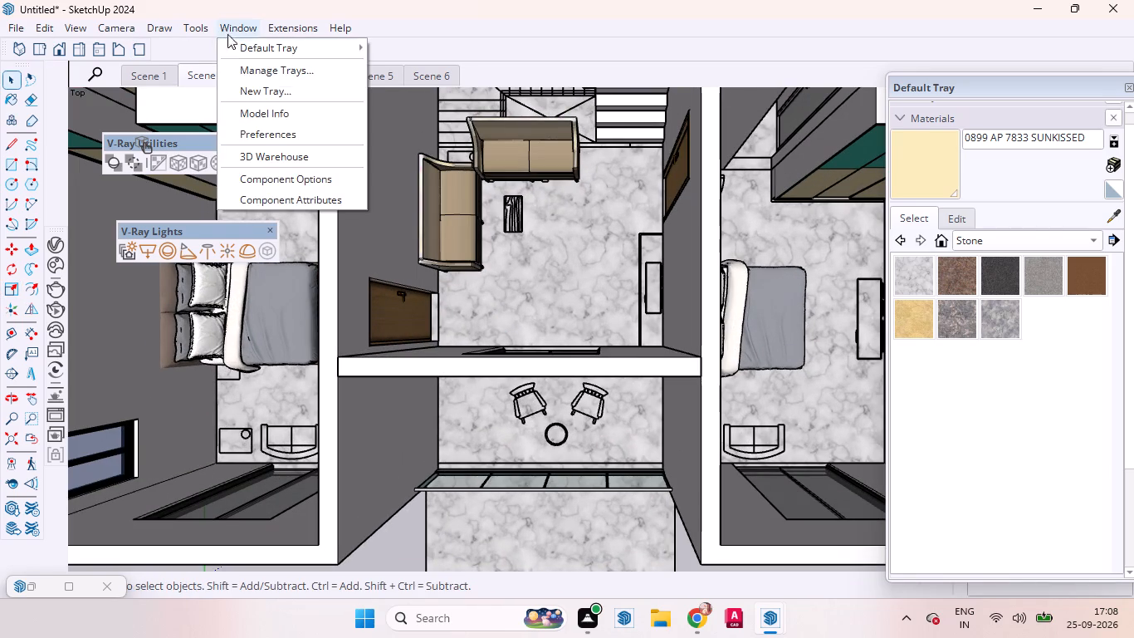
pyautogui.click(253, 154)
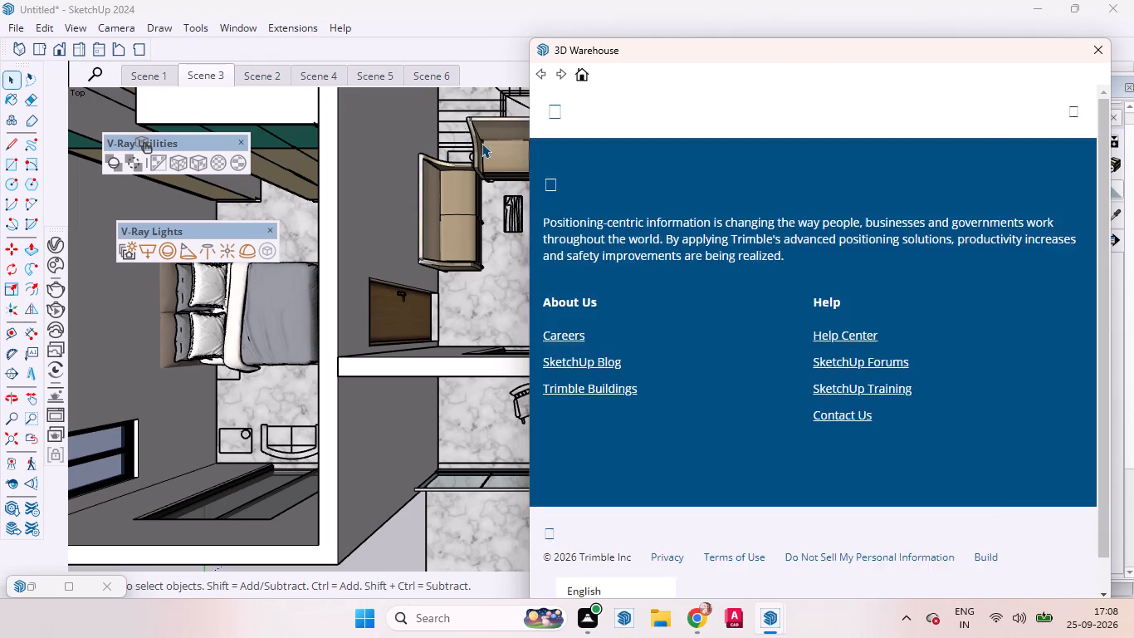
pyautogui.moveTo(592, 113); pyautogui.dragTo(521, 103)
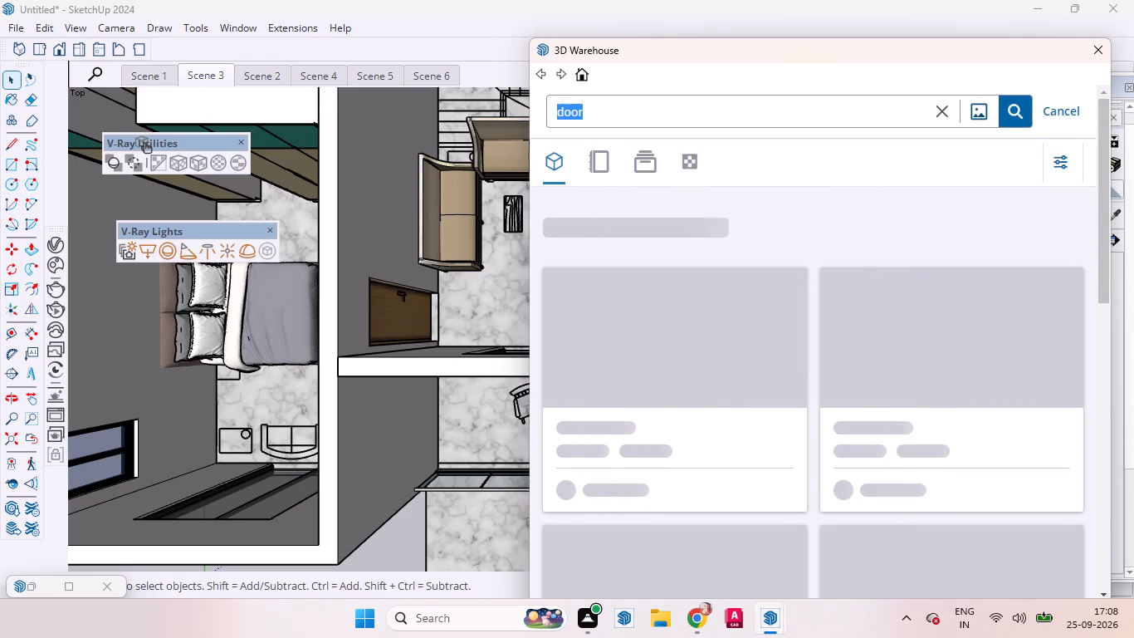
pyautogui.press('BackSpace')
pyautogui.press('b')
pyautogui.write('ed')
pyautogui.press('BackSpace')
pyautogui.press('BackSpace')
pyautogui.press('BackSpace')
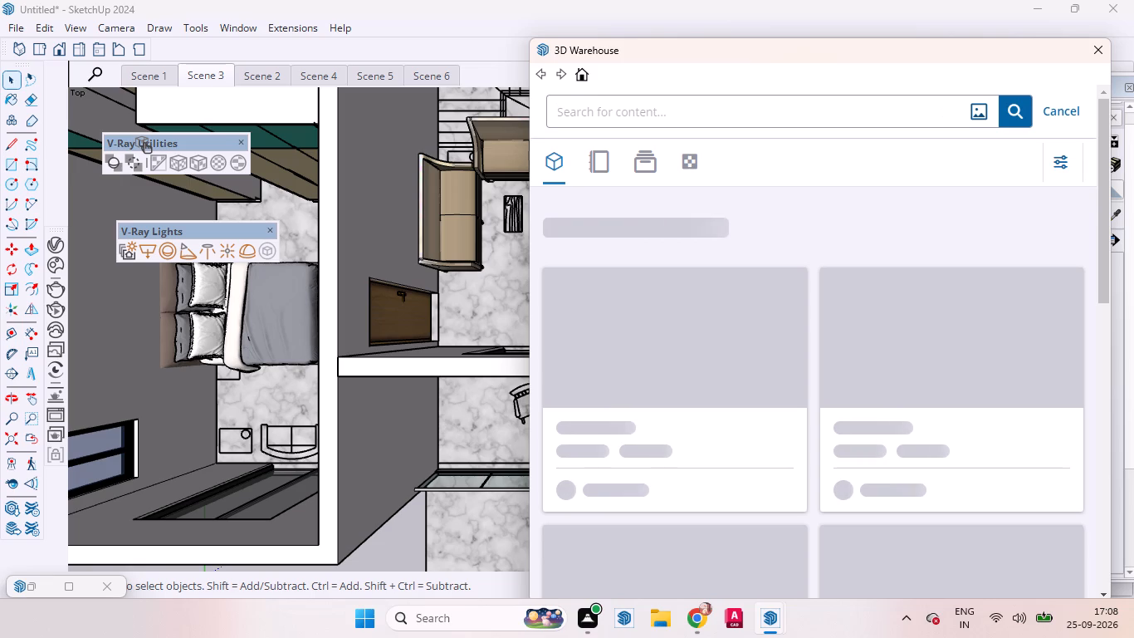
pyautogui.write('sofa')
pyautogui.press('space')
pyautogui.write('table')
pyautogui.press('Return')
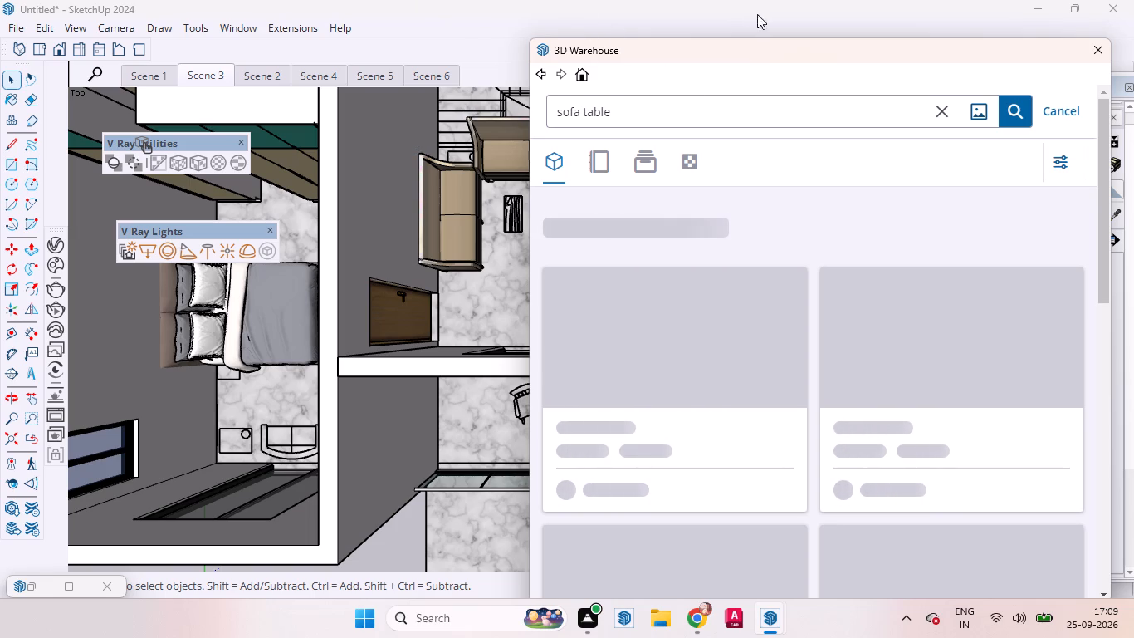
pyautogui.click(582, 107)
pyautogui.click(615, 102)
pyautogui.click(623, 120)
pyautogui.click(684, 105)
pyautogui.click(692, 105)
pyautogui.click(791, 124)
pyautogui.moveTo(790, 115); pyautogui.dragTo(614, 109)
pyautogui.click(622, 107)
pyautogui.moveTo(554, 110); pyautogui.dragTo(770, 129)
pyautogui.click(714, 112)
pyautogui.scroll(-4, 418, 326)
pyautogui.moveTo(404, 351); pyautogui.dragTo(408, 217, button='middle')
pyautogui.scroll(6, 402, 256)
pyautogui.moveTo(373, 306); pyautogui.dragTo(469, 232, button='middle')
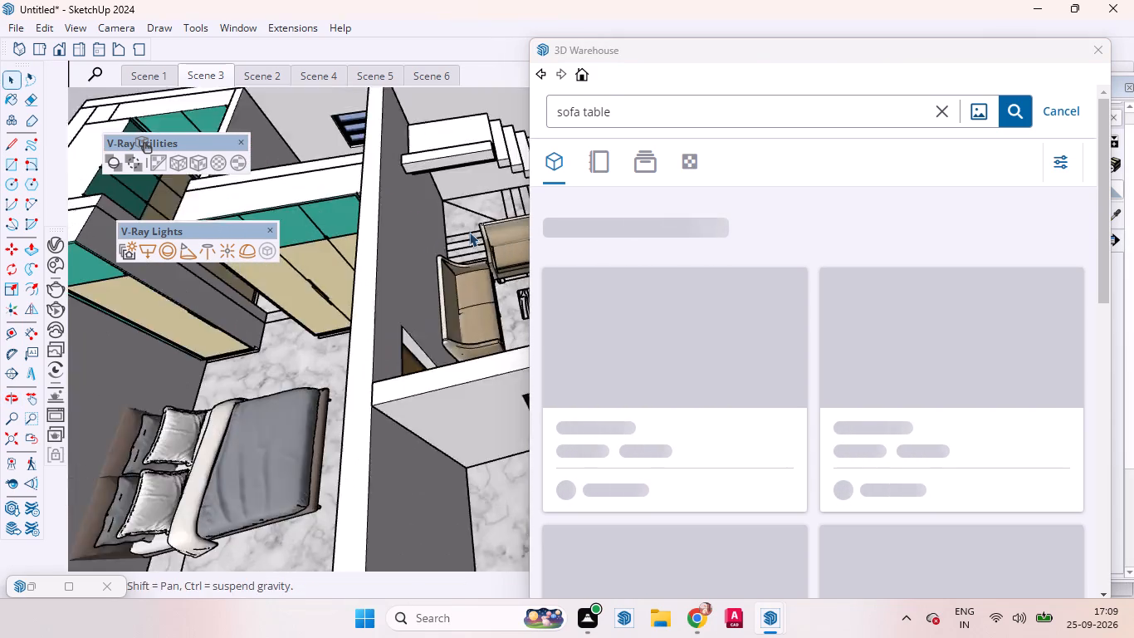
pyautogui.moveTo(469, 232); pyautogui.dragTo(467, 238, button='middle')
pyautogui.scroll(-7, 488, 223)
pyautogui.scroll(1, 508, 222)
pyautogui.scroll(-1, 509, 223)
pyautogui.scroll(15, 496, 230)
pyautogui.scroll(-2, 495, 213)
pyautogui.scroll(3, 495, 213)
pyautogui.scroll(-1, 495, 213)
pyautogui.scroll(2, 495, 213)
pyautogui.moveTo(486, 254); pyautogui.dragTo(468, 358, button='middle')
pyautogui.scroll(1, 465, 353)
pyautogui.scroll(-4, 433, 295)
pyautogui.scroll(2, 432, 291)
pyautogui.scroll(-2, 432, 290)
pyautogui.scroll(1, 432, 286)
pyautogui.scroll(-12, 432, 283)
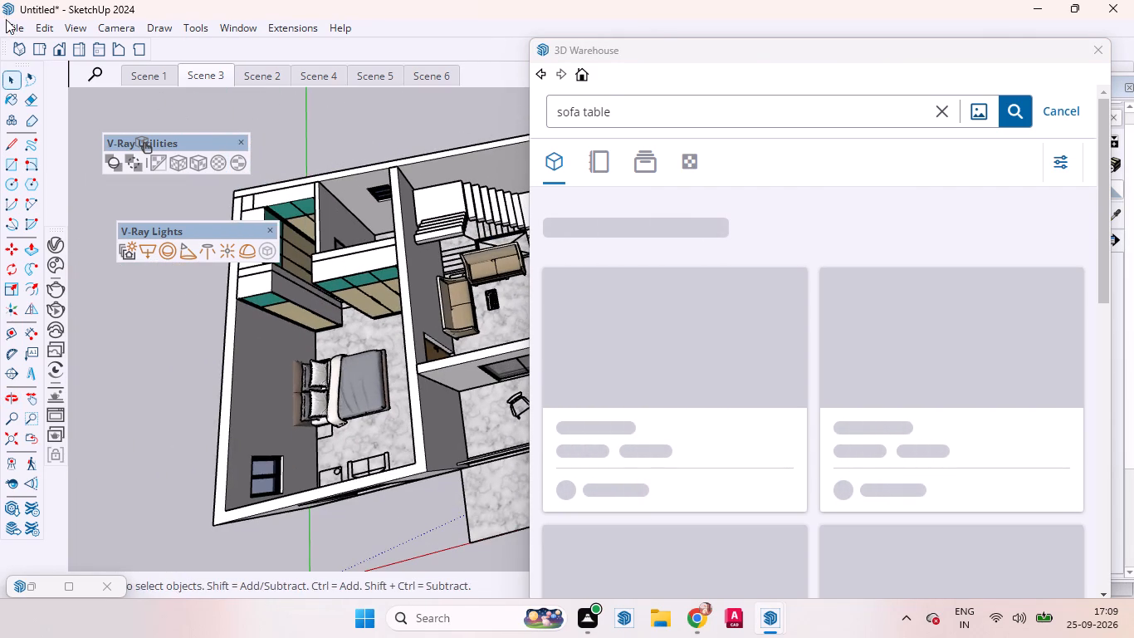
# Save the model in the Documents folder as livingroom in the SketchUp Models (*.skp) format.
pyautogui.click(6, 20)
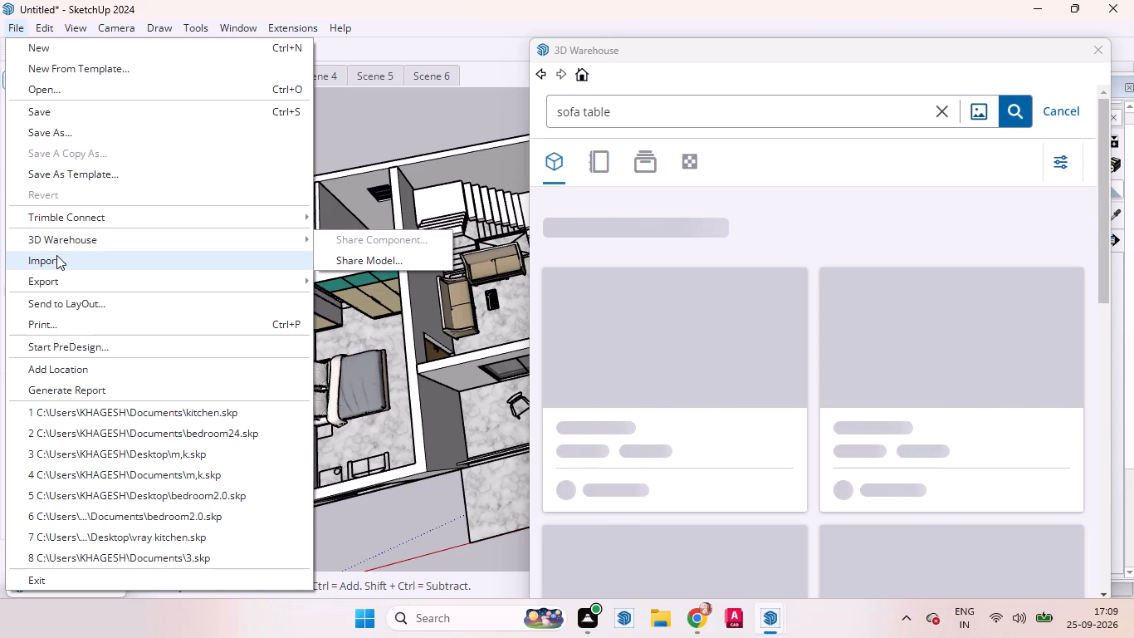
pyautogui.click(42, 115)
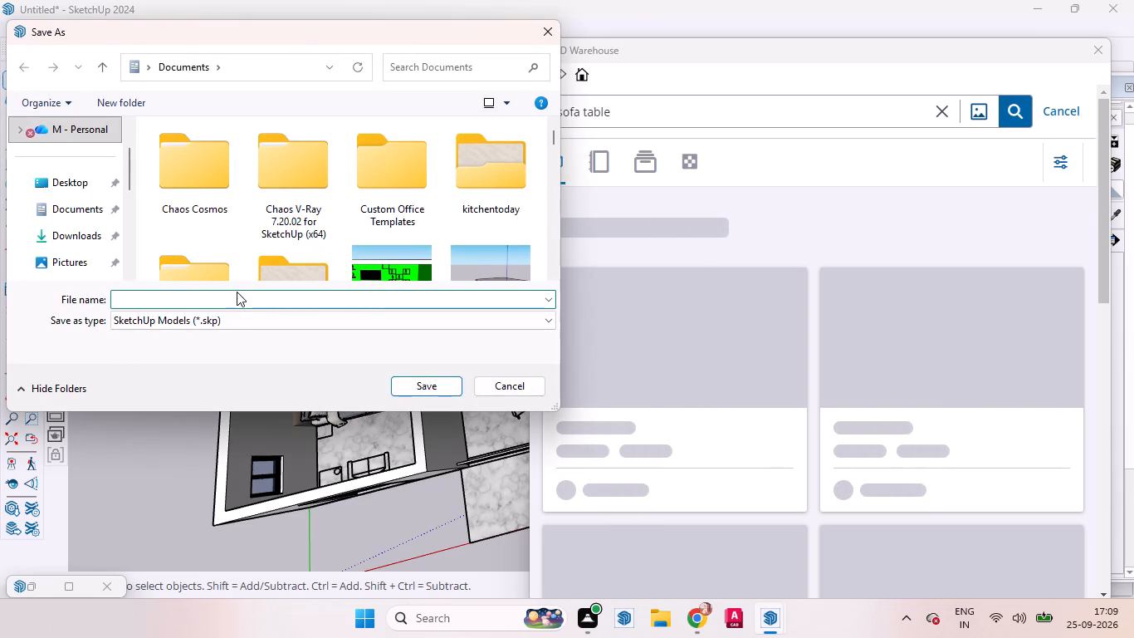
pyautogui.write('livin')
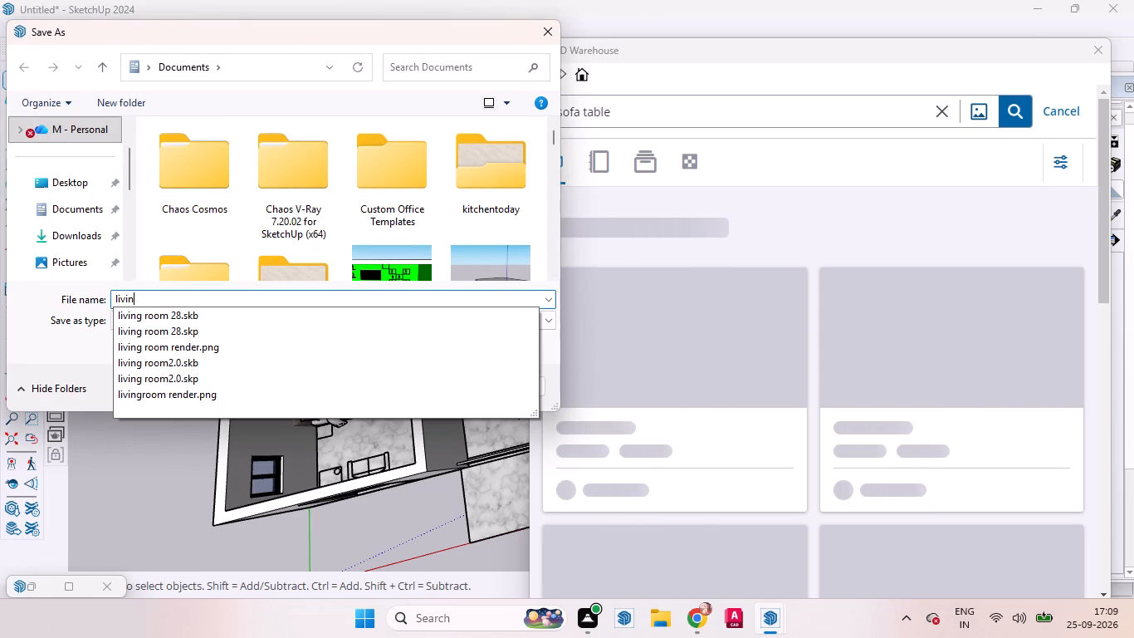
pyautogui.press('g')
pyautogui.press('r')
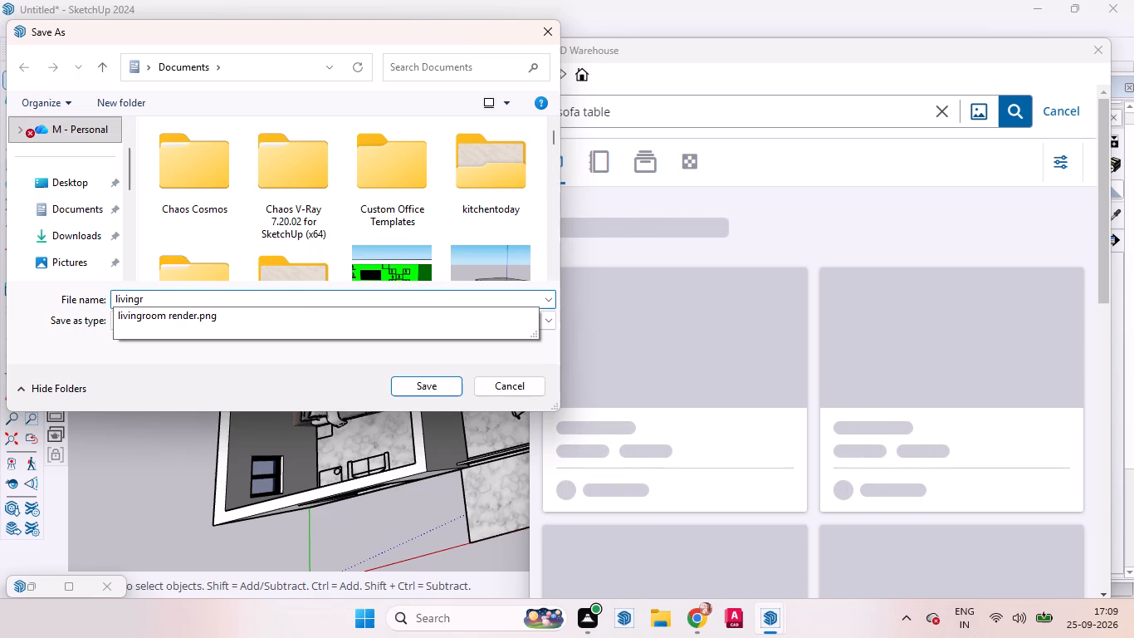
pyautogui.write('oom')
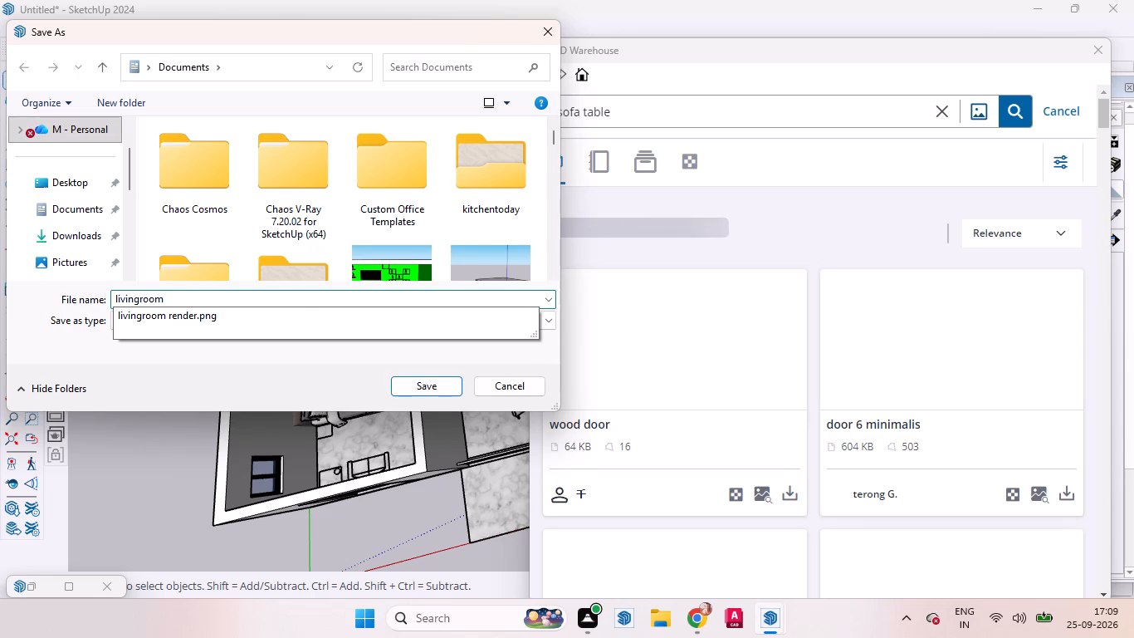
pyautogui.click(61, 208)
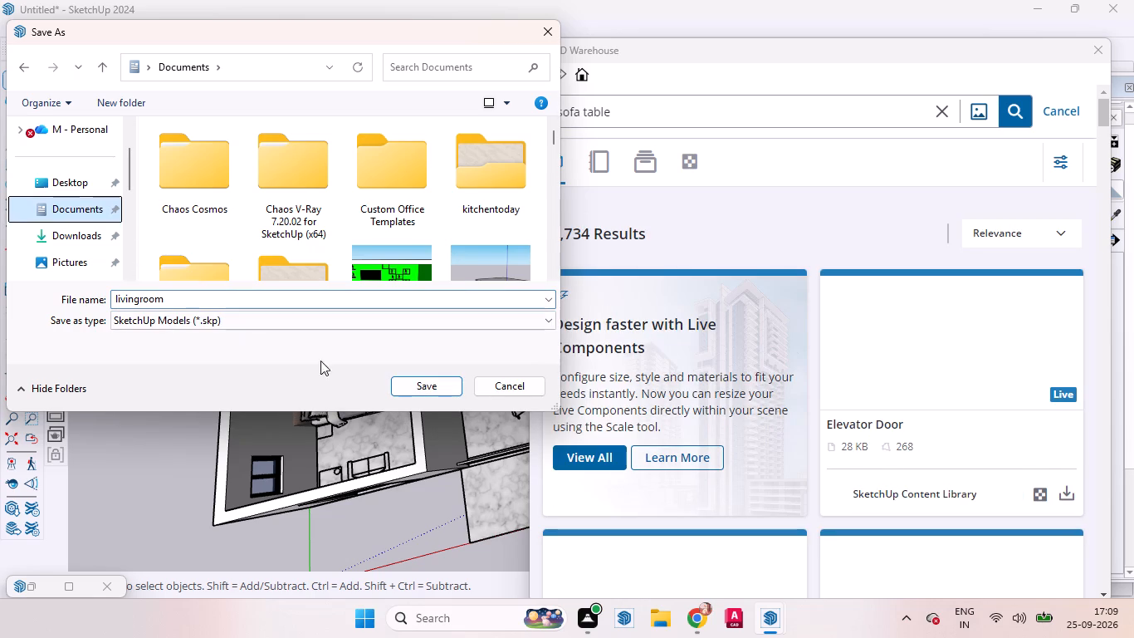
pyautogui.click(418, 386)
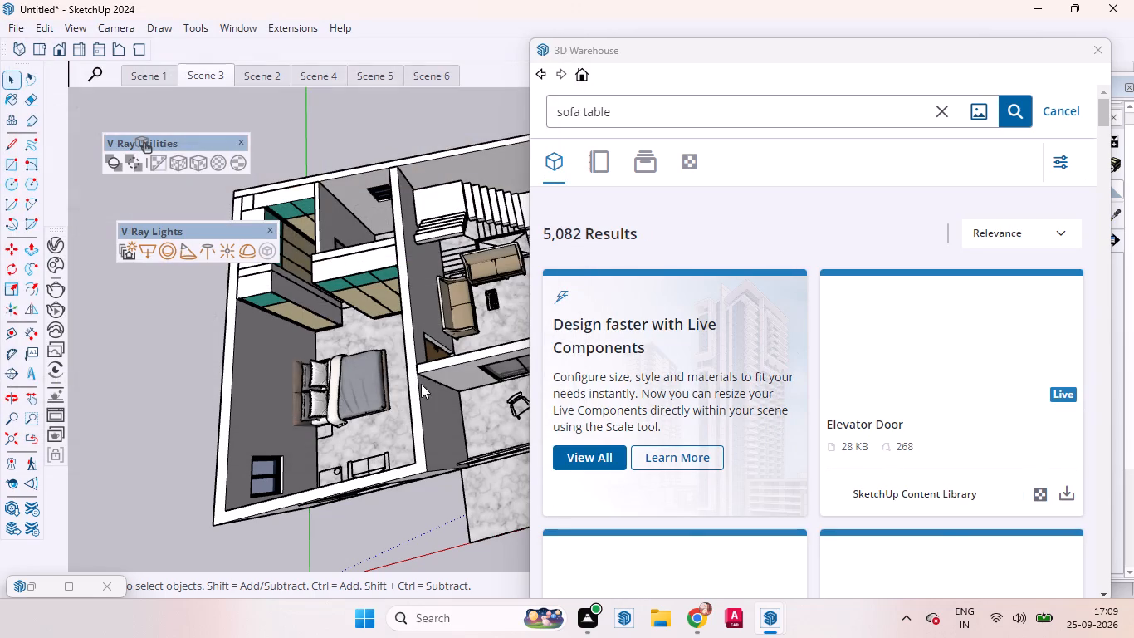
# Run the 3D Warehouse search for "sofa table" again.
pyautogui.scroll(-2, 421, 384)
pyautogui.scroll(3, 421, 383)
pyautogui.scroll(-4, 421, 383)
pyautogui.scroll(4, 421, 383)
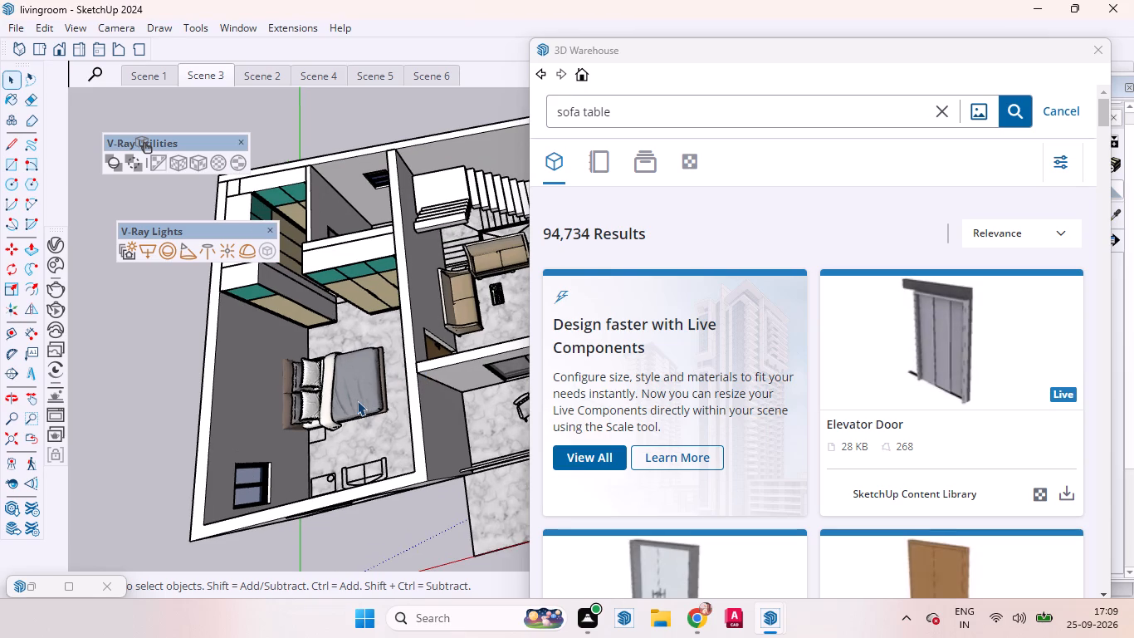
pyautogui.click(638, 110)
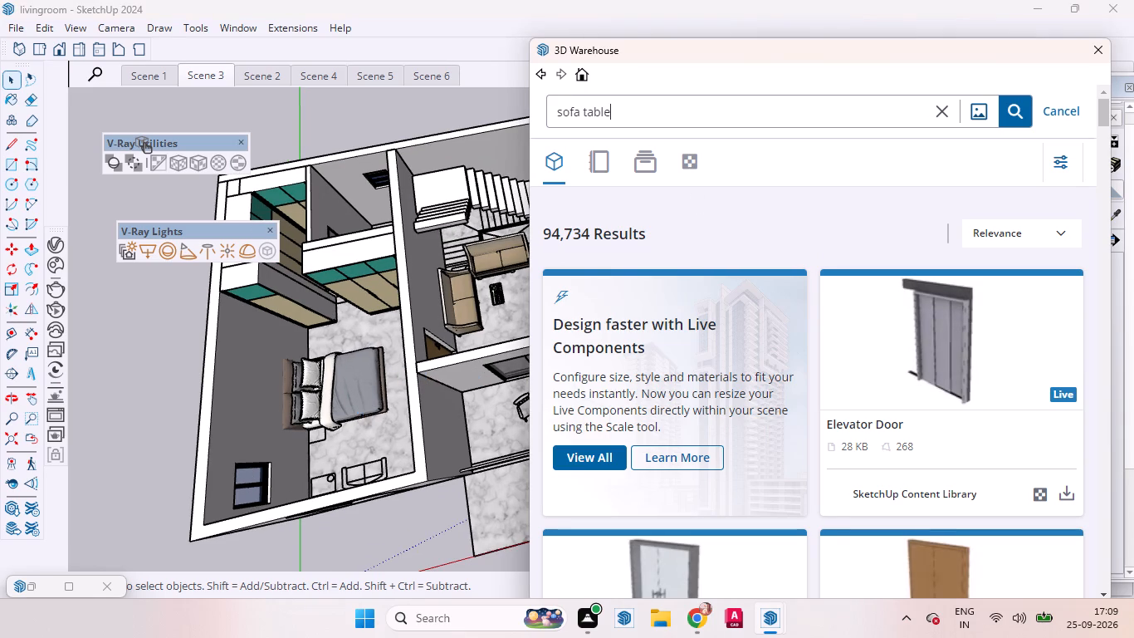
pyautogui.press('Return')
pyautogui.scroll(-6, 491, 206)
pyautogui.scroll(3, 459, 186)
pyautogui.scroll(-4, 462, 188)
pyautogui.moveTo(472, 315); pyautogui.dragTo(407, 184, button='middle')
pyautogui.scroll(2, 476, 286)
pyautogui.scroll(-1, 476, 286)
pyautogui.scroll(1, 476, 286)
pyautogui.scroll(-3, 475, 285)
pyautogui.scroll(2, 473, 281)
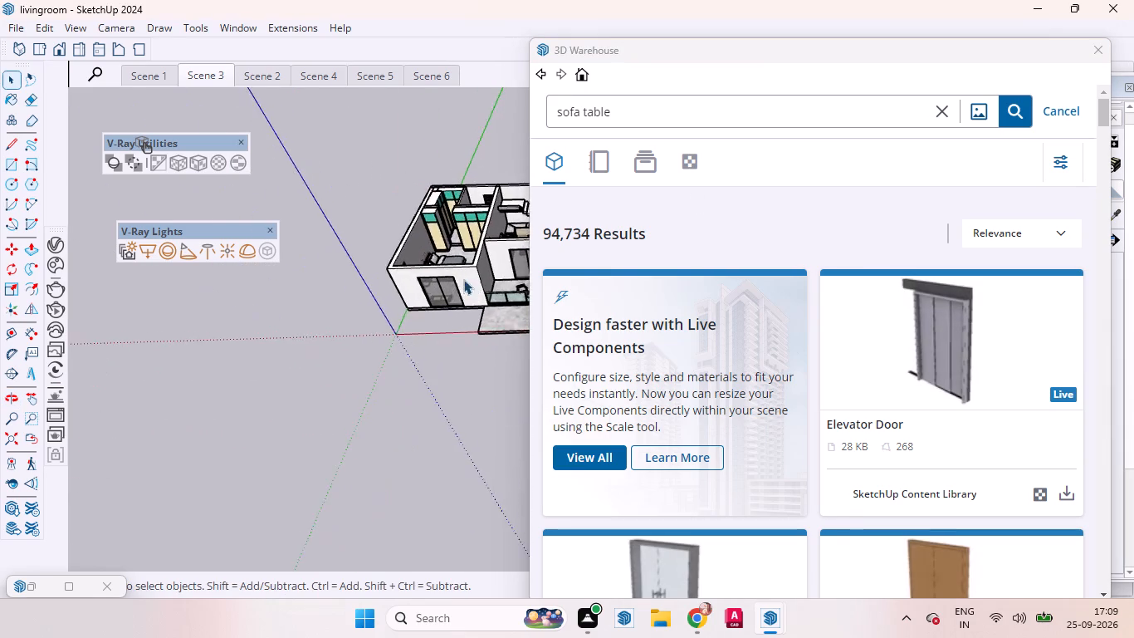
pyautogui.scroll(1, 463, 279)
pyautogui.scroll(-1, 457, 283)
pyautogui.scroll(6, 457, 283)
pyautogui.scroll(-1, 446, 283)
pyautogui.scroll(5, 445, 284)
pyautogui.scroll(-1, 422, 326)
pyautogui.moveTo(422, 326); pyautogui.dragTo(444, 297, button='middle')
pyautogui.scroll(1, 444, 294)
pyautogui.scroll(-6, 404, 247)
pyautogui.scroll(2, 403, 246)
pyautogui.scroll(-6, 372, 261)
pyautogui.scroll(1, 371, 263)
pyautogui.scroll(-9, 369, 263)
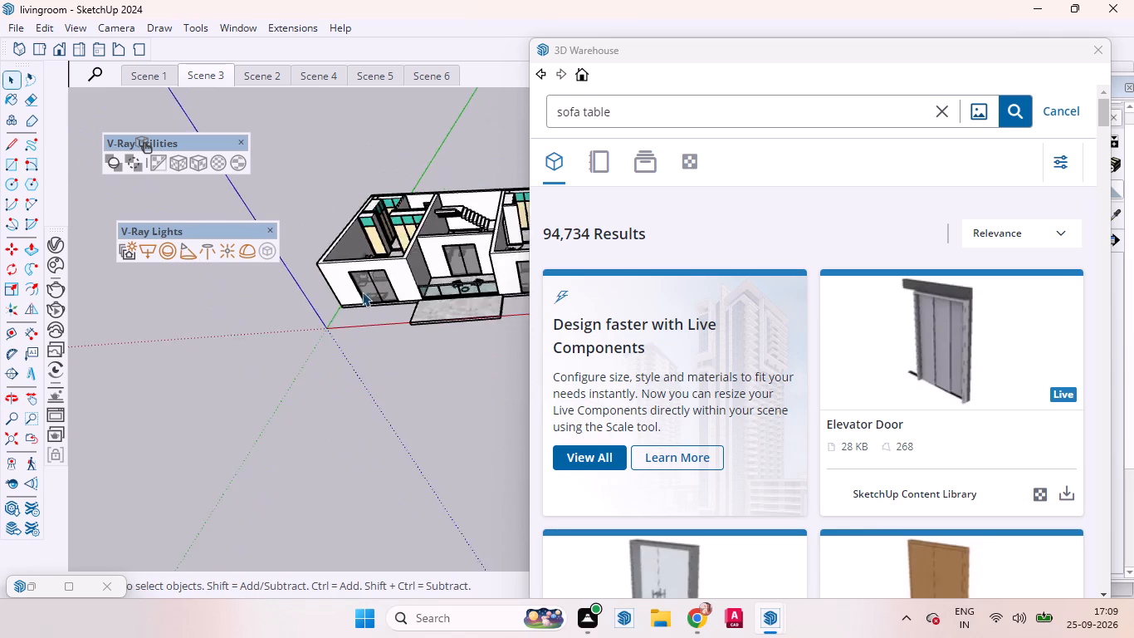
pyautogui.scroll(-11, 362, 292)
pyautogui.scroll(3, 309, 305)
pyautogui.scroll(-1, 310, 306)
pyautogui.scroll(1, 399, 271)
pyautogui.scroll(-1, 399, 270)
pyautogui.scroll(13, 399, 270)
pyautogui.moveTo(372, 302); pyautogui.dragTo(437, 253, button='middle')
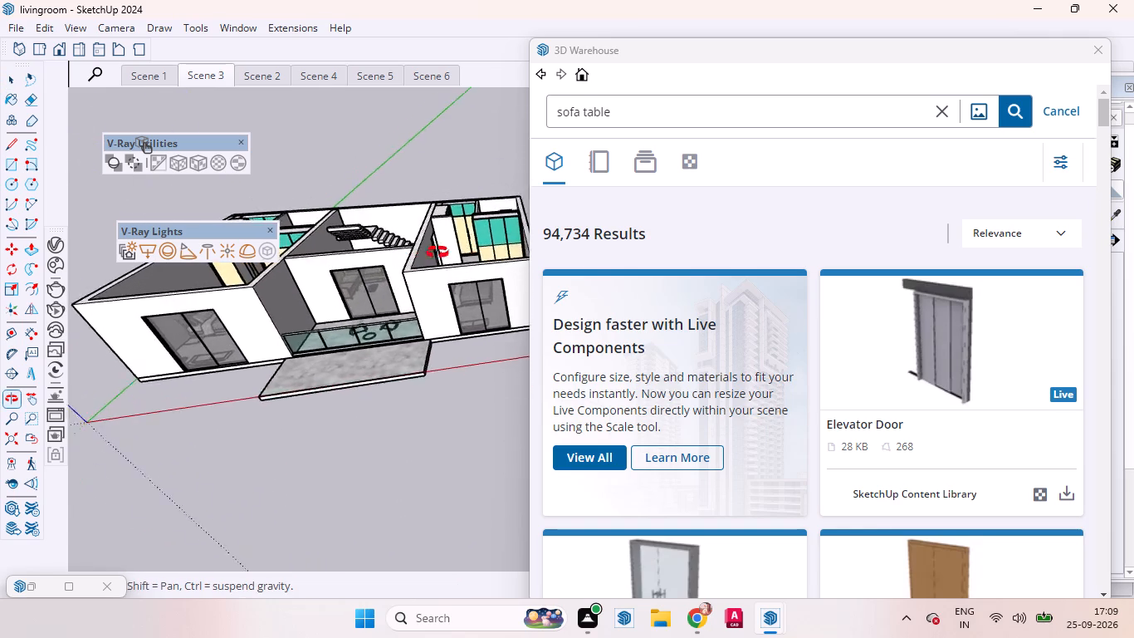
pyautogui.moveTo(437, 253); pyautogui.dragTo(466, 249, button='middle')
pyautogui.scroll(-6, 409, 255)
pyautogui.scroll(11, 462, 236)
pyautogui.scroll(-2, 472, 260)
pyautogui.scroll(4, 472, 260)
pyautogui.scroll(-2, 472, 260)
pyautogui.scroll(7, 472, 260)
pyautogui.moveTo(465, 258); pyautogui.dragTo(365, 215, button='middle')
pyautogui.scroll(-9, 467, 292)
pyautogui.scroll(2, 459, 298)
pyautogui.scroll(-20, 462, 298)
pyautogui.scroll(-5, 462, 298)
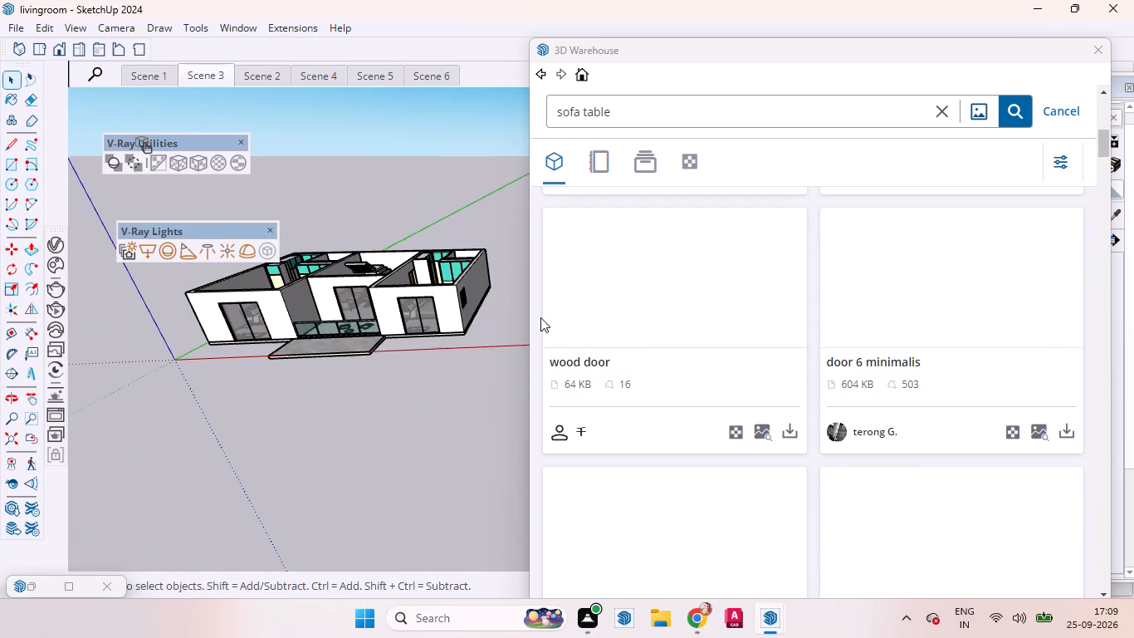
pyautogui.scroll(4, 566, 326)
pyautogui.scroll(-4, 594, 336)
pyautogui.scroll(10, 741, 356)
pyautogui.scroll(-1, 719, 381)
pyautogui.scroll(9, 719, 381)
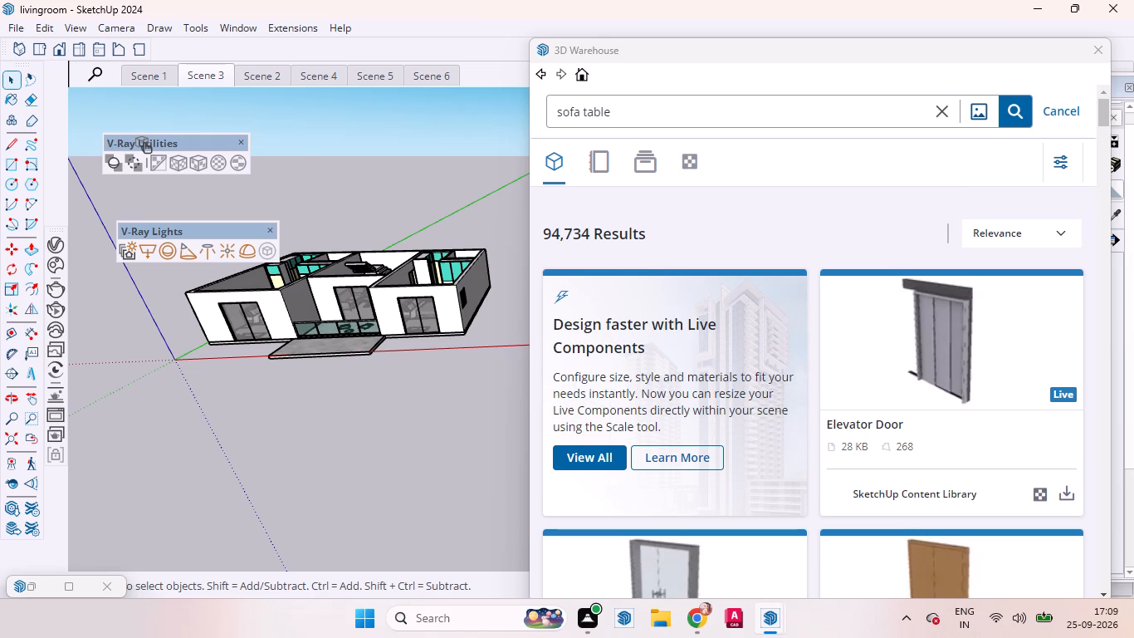
# Try to rerun the 3D Warehouse search for "sofa table".
pyautogui.click(584, 107)
pyautogui.click(628, 111)
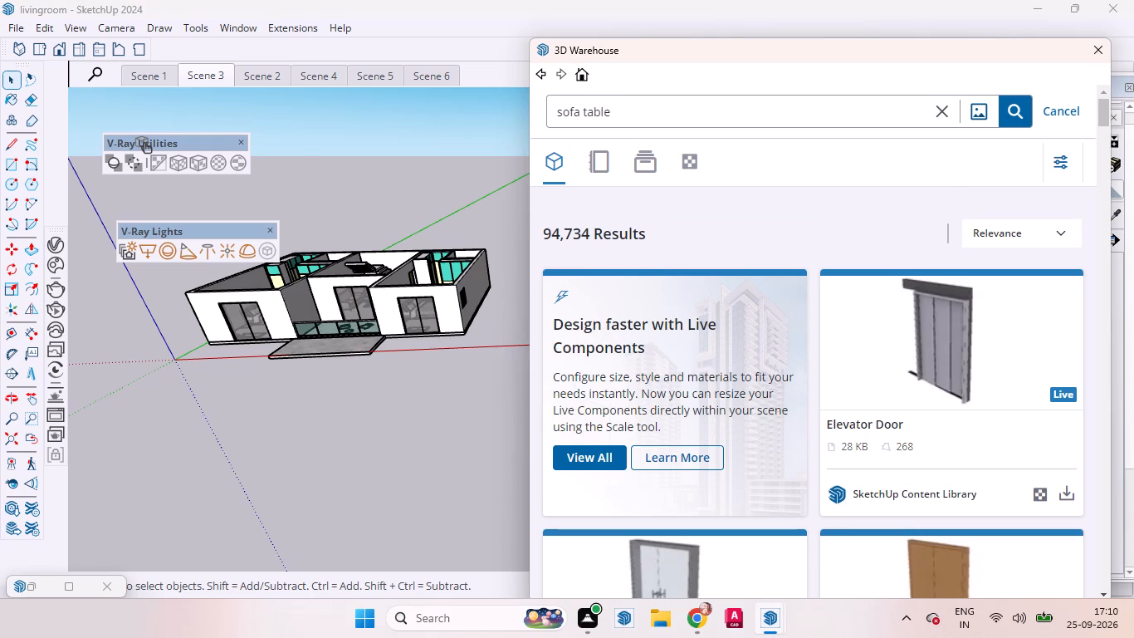
pyautogui.press('Return')
pyautogui.moveTo(642, 110); pyautogui.dragTo(545, 82)
pyautogui.press('Return')
pyautogui.press('Return')
pyautogui.press('Return')
pyautogui.press('Return')
pyautogui.click(580, 110)
pyautogui.press('BackSpace')
pyautogui.press('a')
pyautogui.press('Return')
pyautogui.click(639, 114)
pyautogui.click(1012, 107)
# Look through the listed 3D Warehouse models for a sofa table.
pyautogui.scroll(-2, 599, 317)
pyautogui.scroll(1, 599, 317)
pyautogui.scroll(-1, 599, 317)
pyautogui.scroll(2, 604, 317)
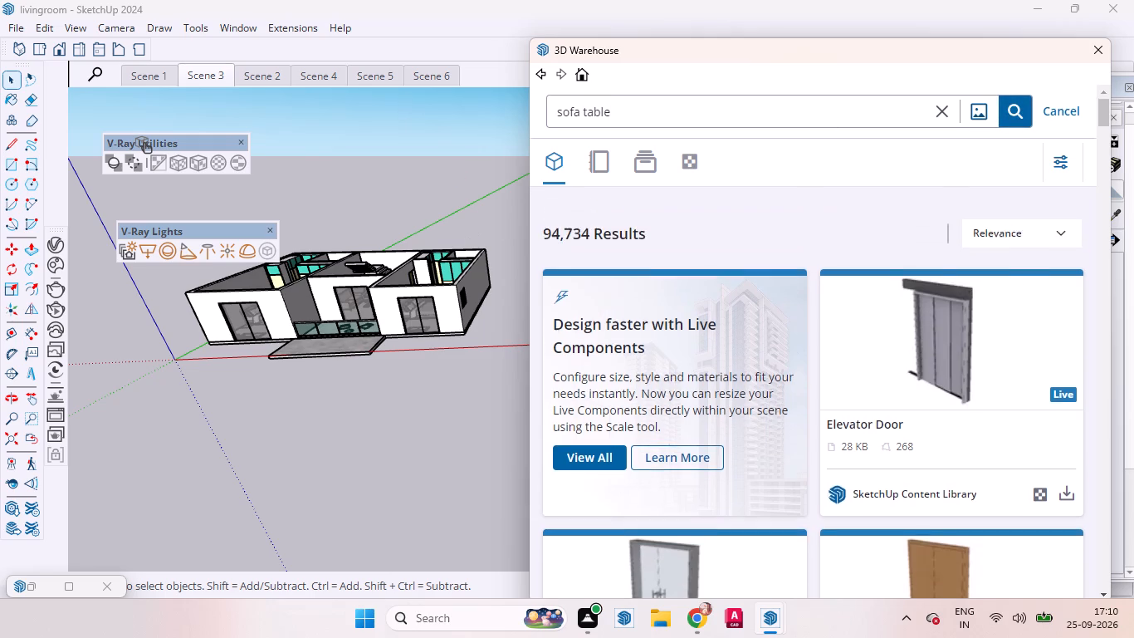
pyautogui.scroll(-10, 687, 392)
pyautogui.scroll(1, 701, 361)
pyautogui.scroll(-20, 706, 361)
pyautogui.scroll(-7, 706, 361)
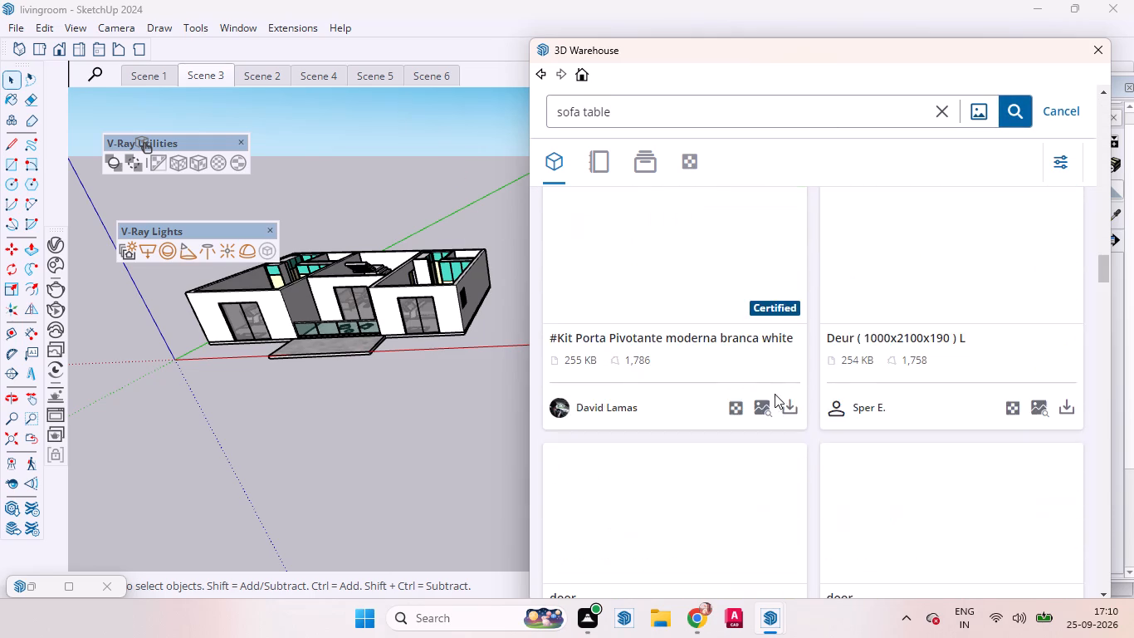
pyautogui.scroll(6, 667, 256)
pyautogui.scroll(-2, 658, 229)
pyautogui.scroll(16, 658, 229)
pyautogui.scroll(-1, 620, 129)
pyautogui.scroll(1, 620, 129)
pyautogui.scroll(-1, 620, 128)
pyautogui.scroll(11, 619, 123)
pyautogui.scroll(-1, 616, 119)
pyautogui.click(623, 115)
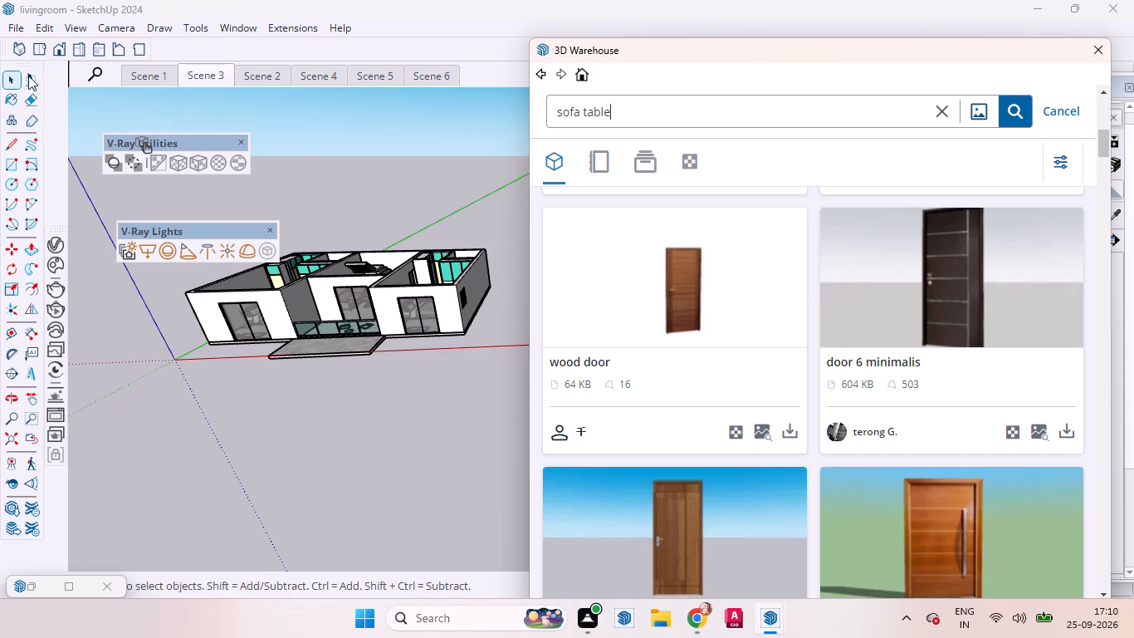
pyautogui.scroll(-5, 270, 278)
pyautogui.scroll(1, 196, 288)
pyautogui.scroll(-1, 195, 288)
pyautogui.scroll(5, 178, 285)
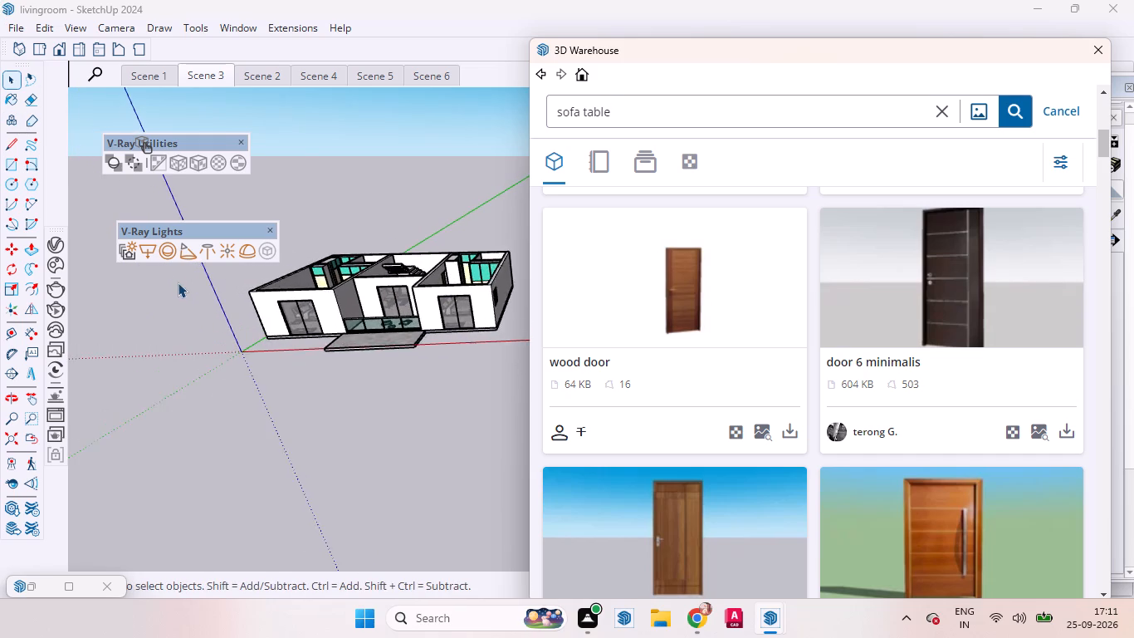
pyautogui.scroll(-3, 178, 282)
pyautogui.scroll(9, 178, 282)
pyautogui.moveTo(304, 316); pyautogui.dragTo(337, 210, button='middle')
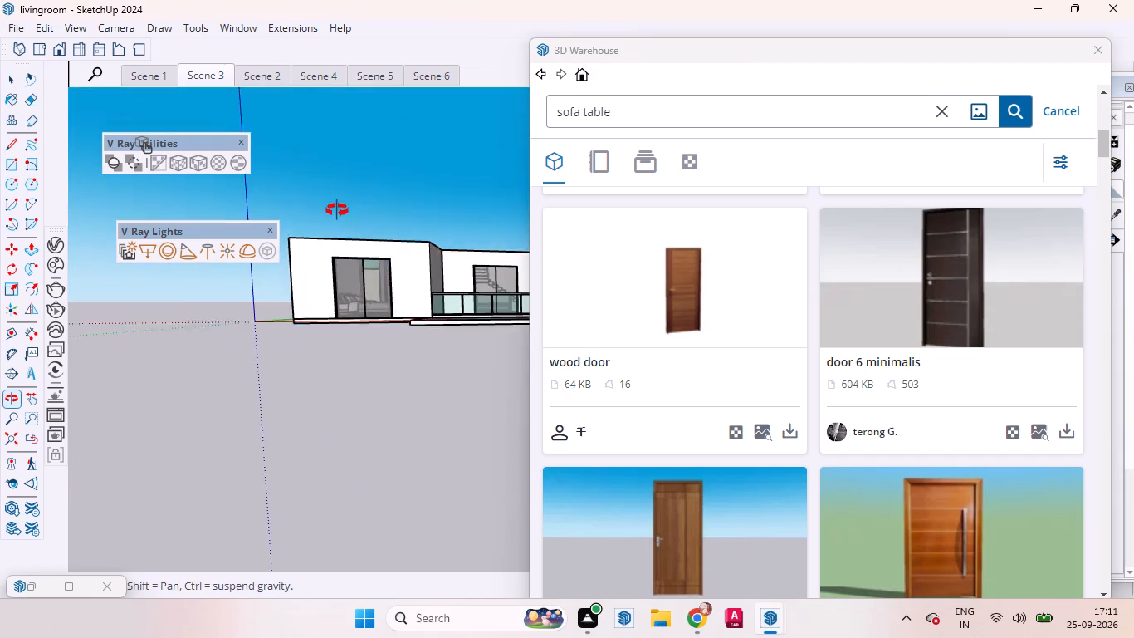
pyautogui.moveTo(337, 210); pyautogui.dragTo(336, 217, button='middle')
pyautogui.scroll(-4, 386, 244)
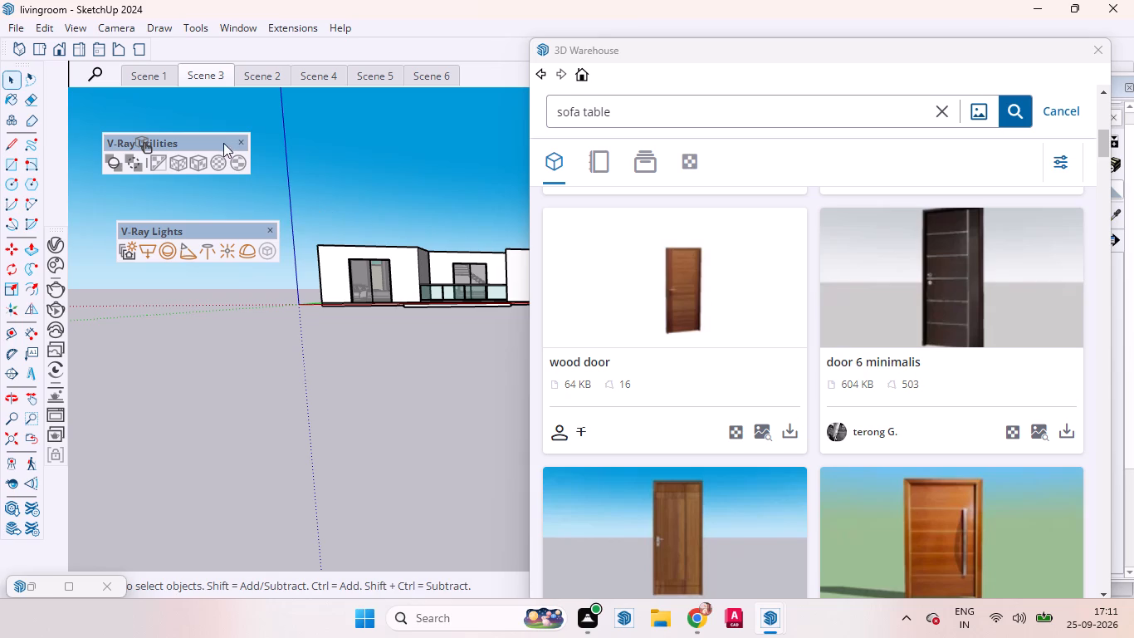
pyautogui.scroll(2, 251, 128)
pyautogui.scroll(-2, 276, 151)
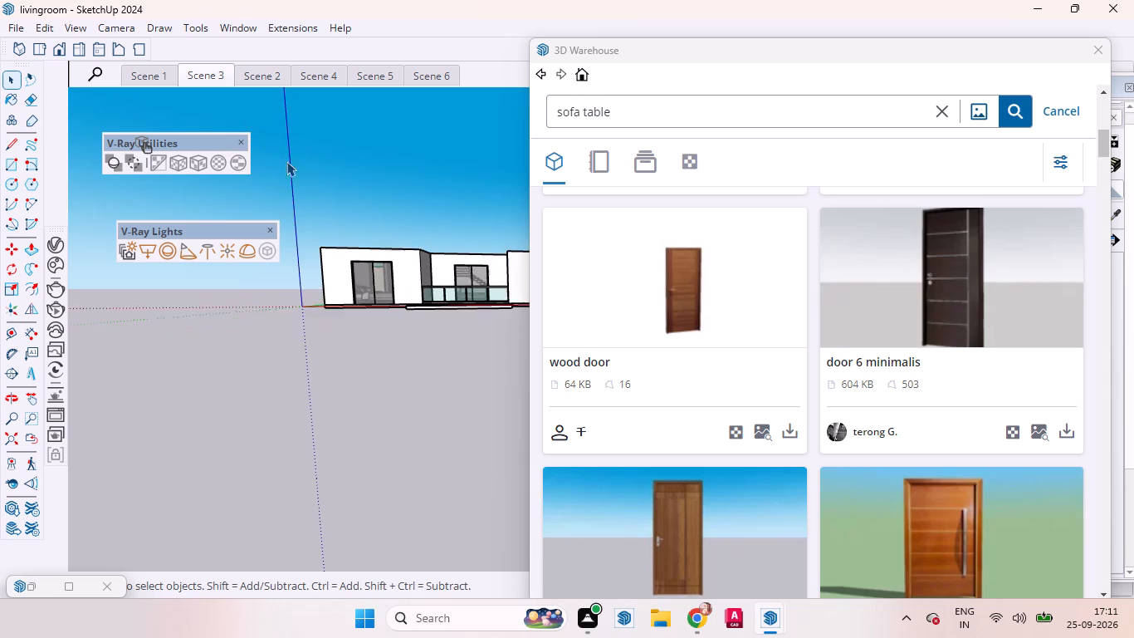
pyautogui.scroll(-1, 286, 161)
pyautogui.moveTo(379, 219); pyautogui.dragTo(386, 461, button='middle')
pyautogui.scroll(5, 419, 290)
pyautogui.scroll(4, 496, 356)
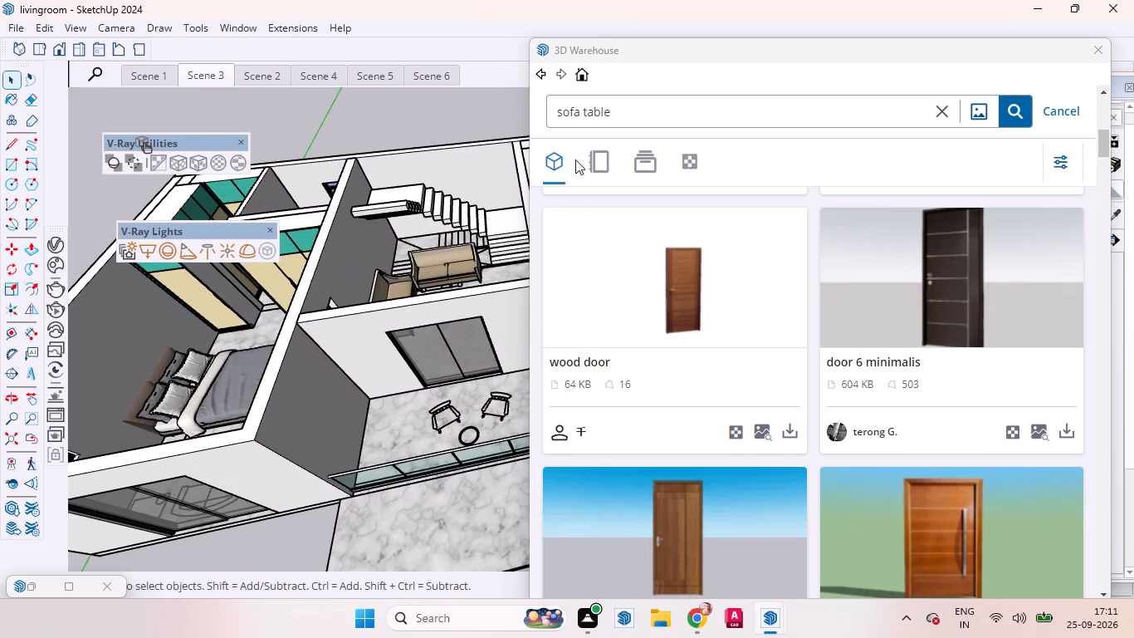
# Clear the 3D Warehouse search text, re-enter "sofa table" and search for it.
pyautogui.click(611, 109)
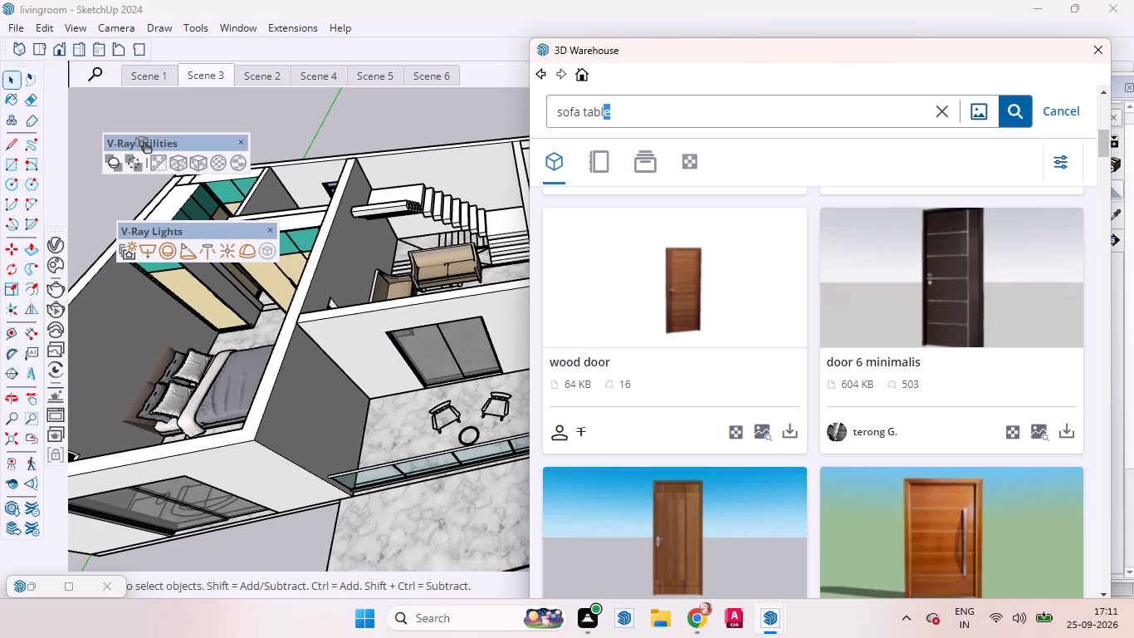
pyautogui.press('BackSpace')
pyautogui.press('BackSpace')
pyautogui.press('BackSpace')
pyautogui.press('BackSpace')
pyautogui.press('BackSpace')
pyautogui.press('BackSpace')
pyautogui.press('BackSpace')
pyautogui.press('BackSpace')
pyautogui.press('BackSpace')
pyautogui.press('BackSpace')
pyautogui.press('BackSpace')
pyautogui.press('BackSpace')
pyautogui.press('BackSpace')
pyautogui.press('BackSpace')
pyautogui.press('BackSpace')
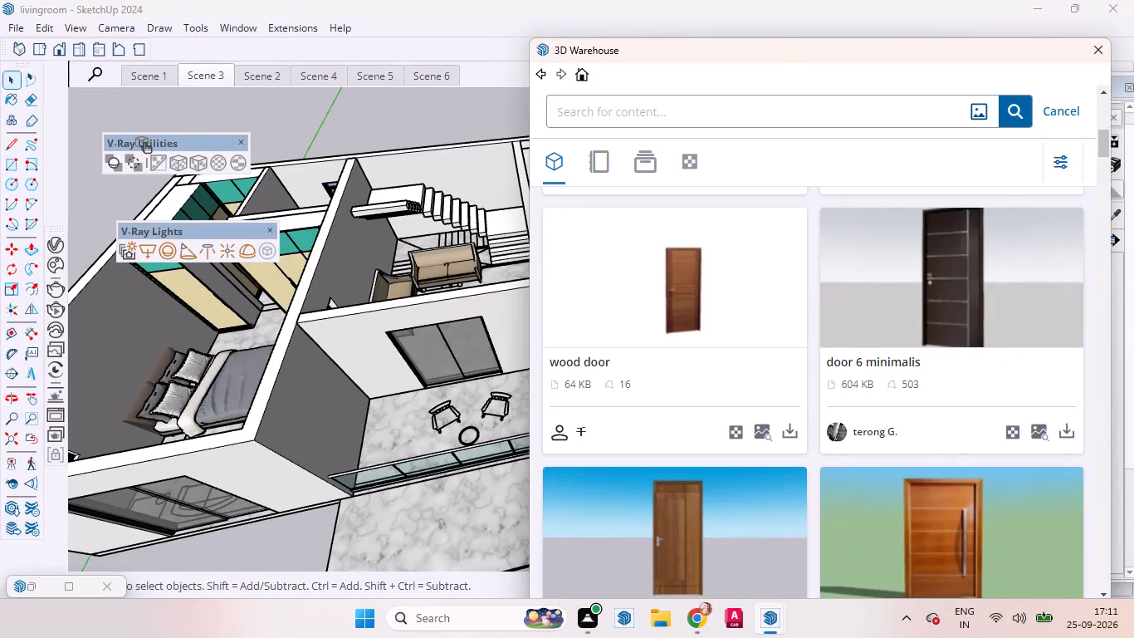
pyautogui.press('s')
pyautogui.write('ofa table')
pyautogui.press('Return')
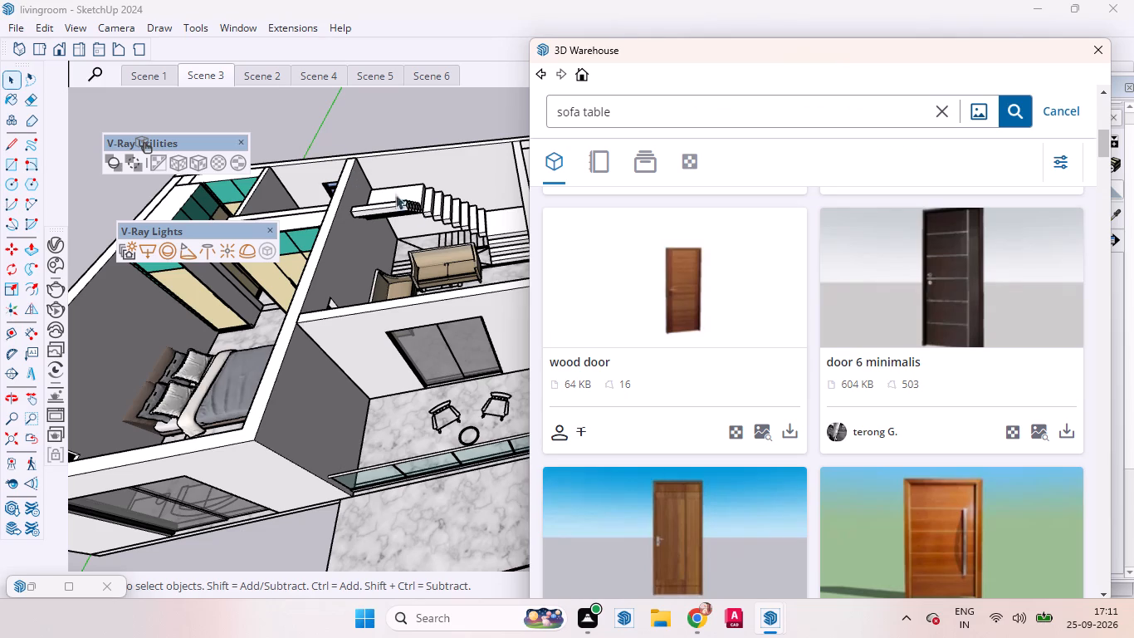
# Check the 3D Warehouse results list for sofa table models.
pyautogui.scroll(-8, 445, 234)
pyautogui.scroll(5, 289, 267)
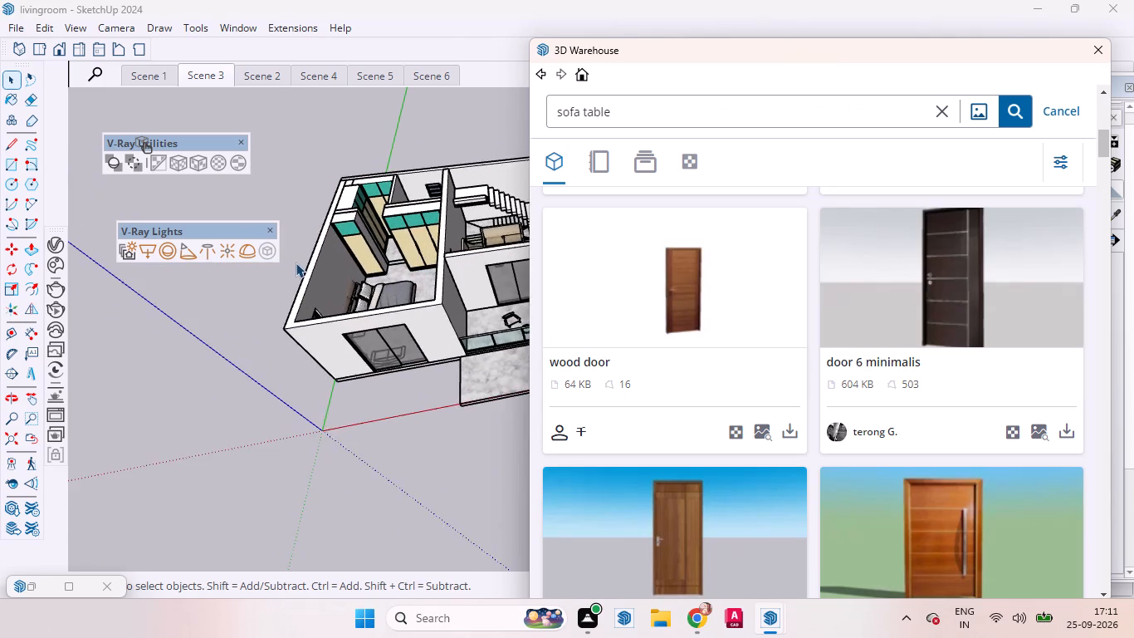
pyautogui.scroll(3, 296, 263)
pyautogui.scroll(-1, 296, 263)
pyautogui.scroll(-5, 414, 255)
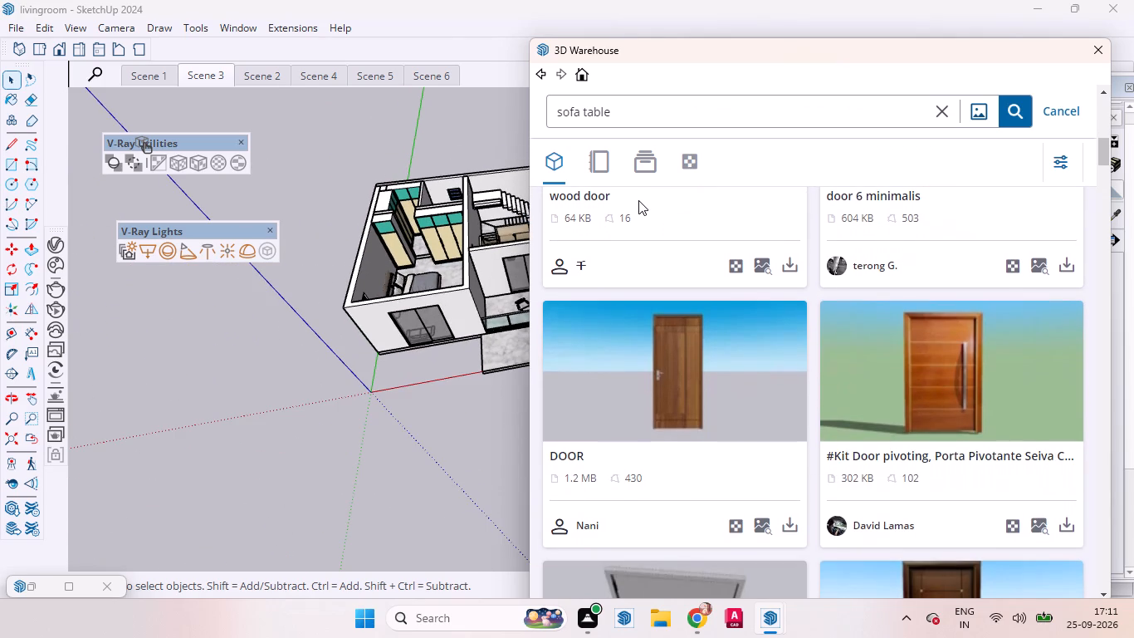
pyautogui.scroll(5, 675, 280)
pyautogui.scroll(-1, 701, 279)
pyautogui.scroll(4, 701, 279)
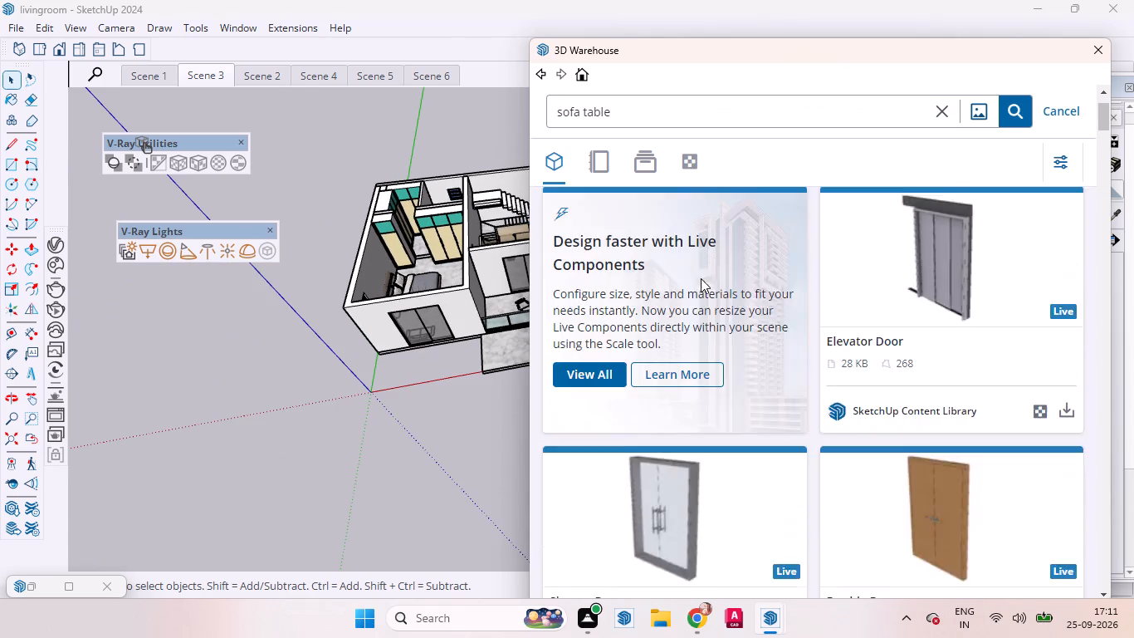
pyautogui.scroll(5, 701, 278)
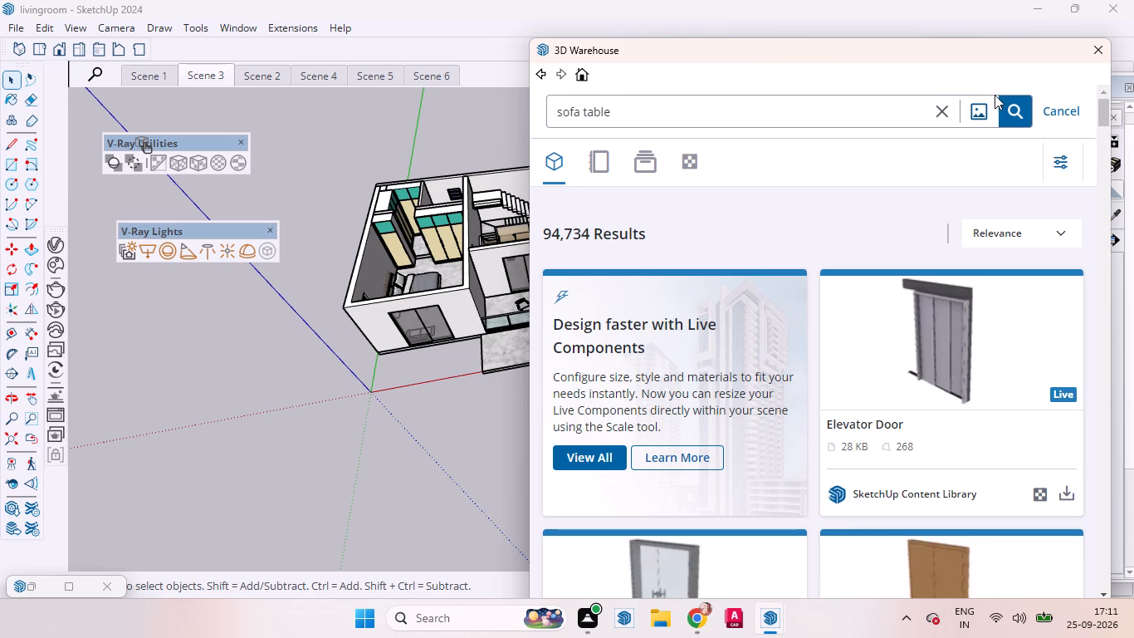
# Close the 3D Warehouse and open it again.
pyautogui.moveTo(1101, 54); pyautogui.dragTo(1090, 62)
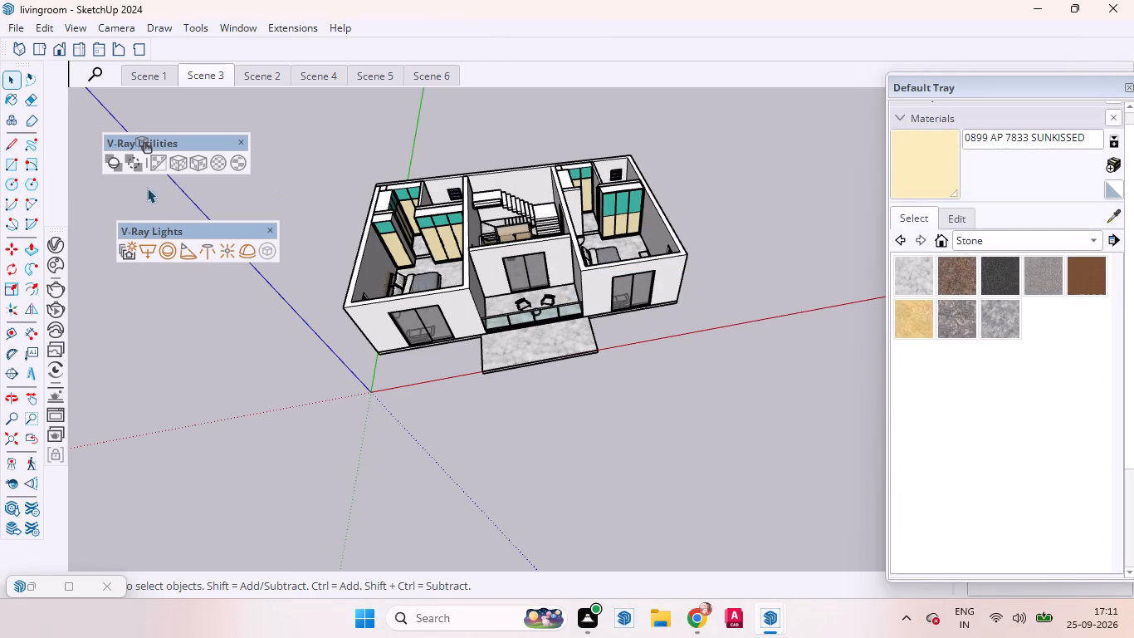
pyautogui.click(237, 30)
pyautogui.click(308, 163)
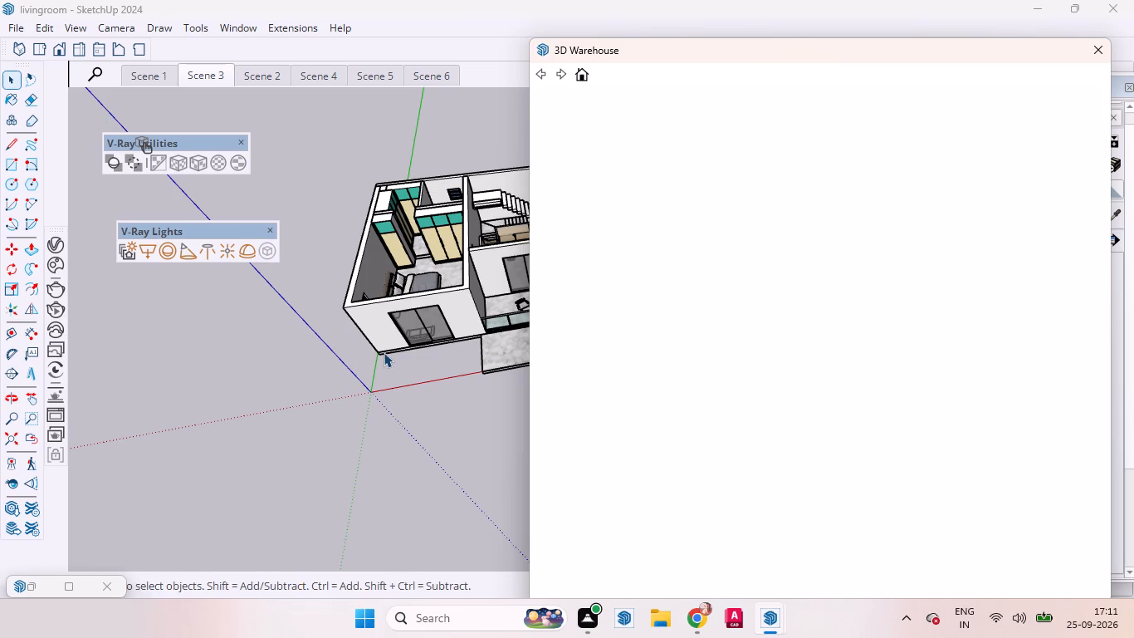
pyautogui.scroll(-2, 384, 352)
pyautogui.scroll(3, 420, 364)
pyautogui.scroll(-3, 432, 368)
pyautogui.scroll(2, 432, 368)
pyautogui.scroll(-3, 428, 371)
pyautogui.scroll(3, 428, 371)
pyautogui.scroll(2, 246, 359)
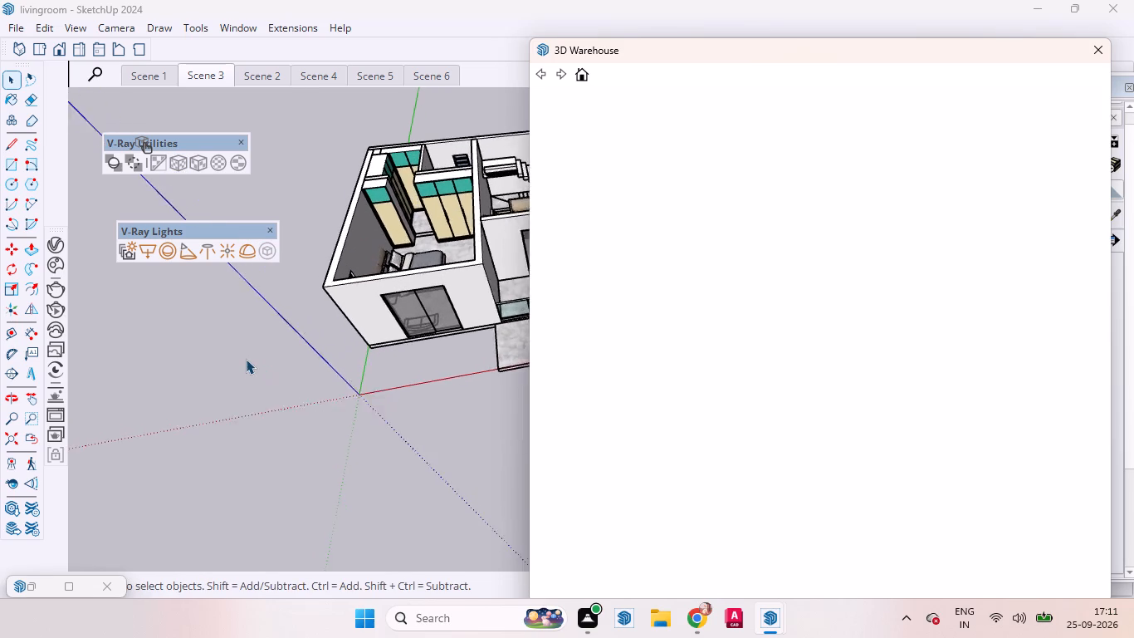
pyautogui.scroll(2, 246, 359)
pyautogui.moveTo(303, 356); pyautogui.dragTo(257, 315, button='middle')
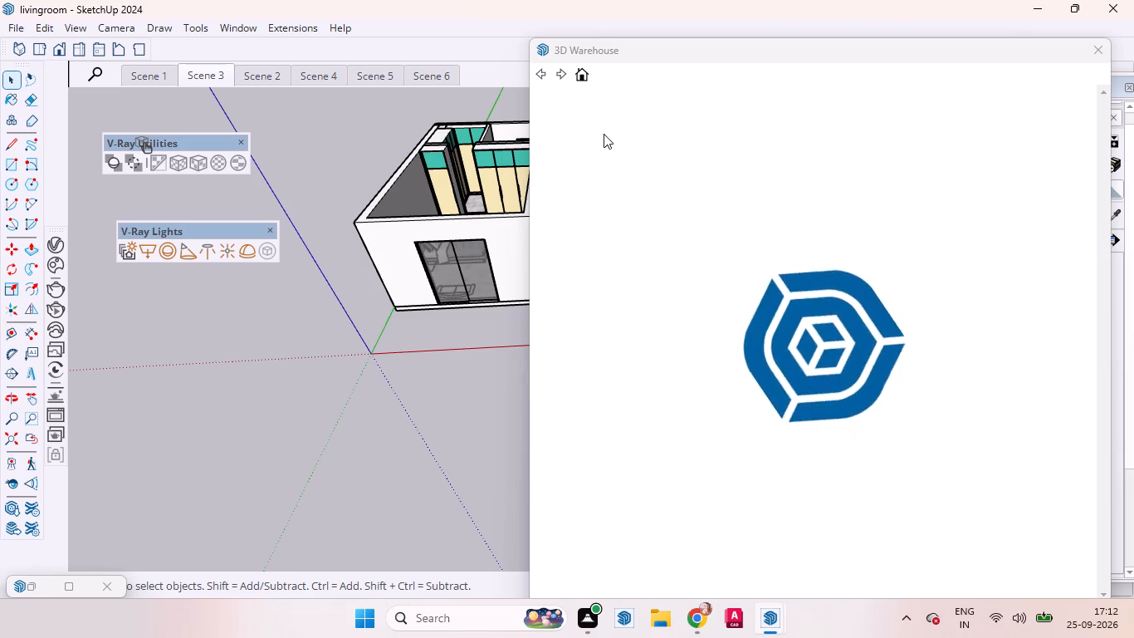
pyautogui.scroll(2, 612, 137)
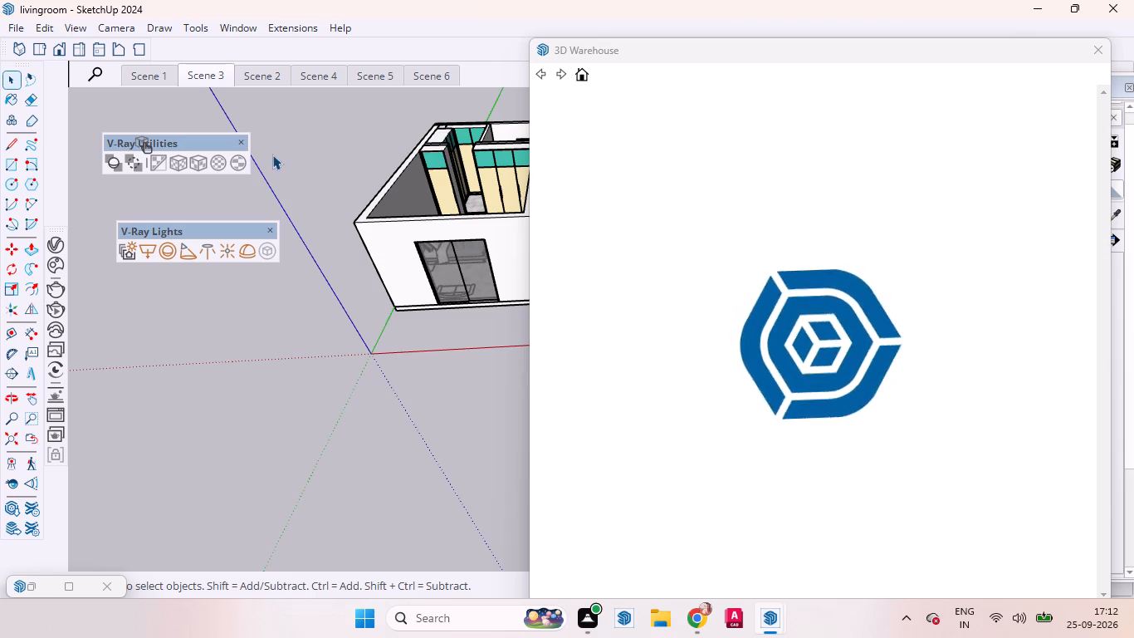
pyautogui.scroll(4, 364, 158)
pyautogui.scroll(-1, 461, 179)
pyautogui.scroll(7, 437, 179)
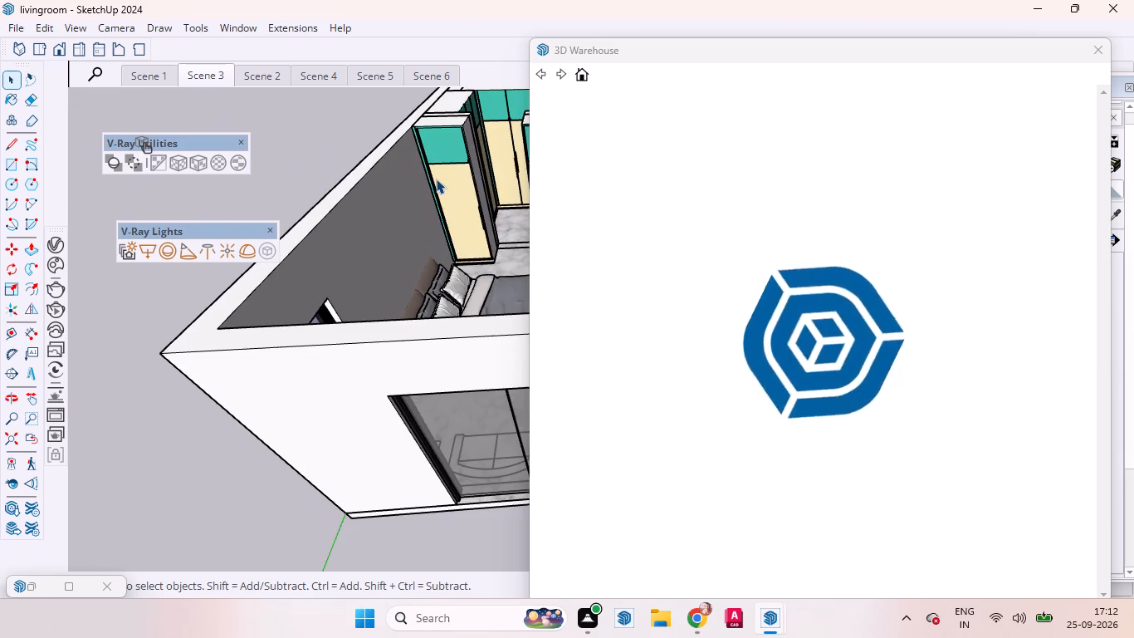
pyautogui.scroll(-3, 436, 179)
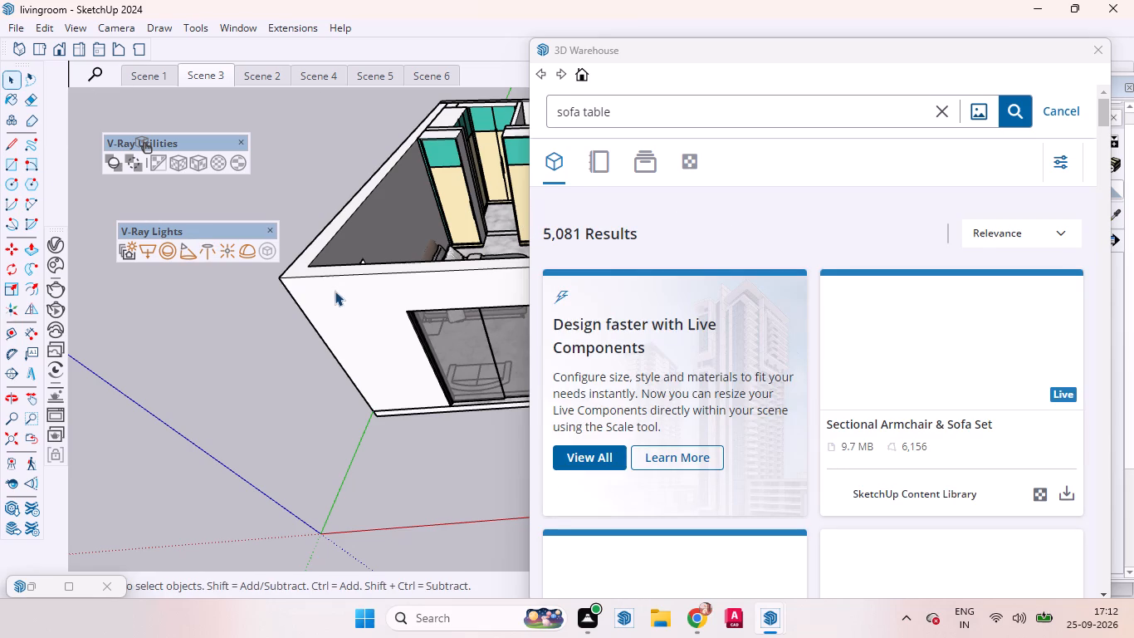
# Look through the 3D Warehouse sofa table results for a suitable coffee table model.
pyautogui.scroll(-2, 726, 341)
pyautogui.scroll(2, 726, 341)
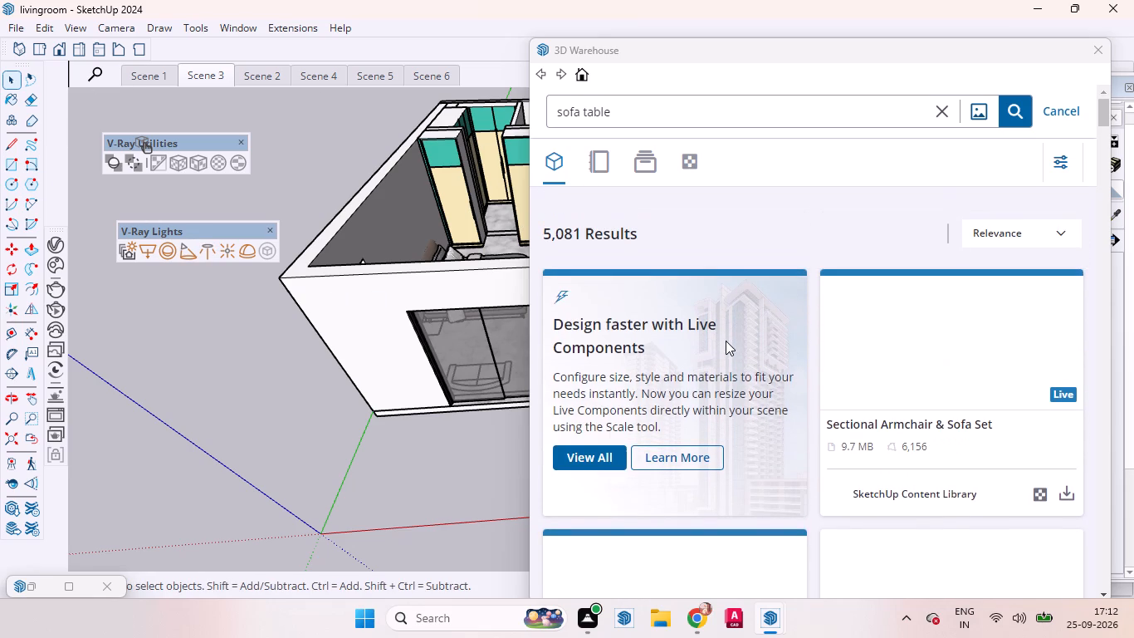
pyautogui.scroll(1, 726, 341)
pyautogui.scroll(-3, 726, 341)
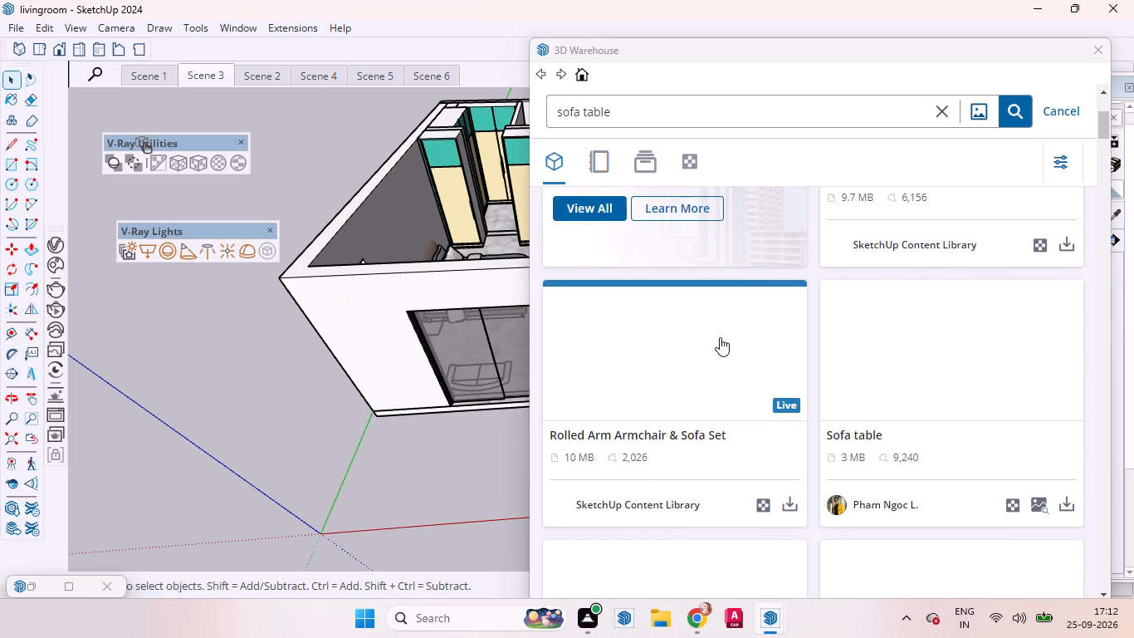
pyautogui.scroll(1, 720, 337)
pyautogui.scroll(-3, 720, 337)
pyautogui.scroll(1, 720, 337)
pyautogui.scroll(-1, 720, 337)
pyautogui.scroll(2, 720, 337)
pyautogui.scroll(-1, 720, 337)
pyautogui.scroll(4, 720, 337)
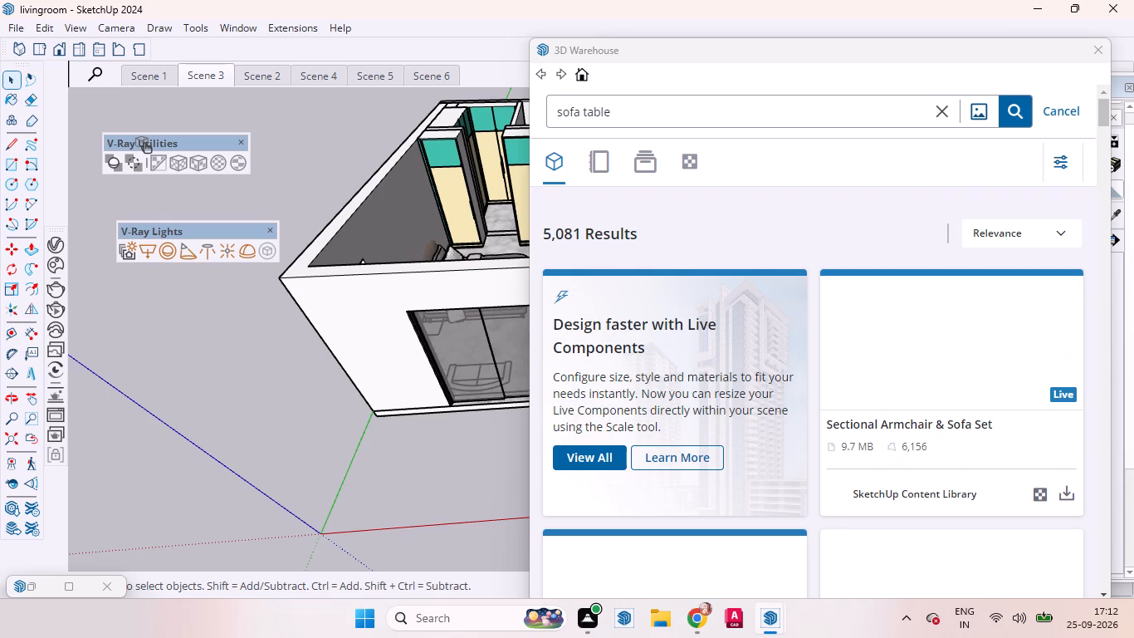
pyautogui.scroll(4, 462, 337)
pyautogui.scroll(-3, 424, 351)
pyautogui.scroll(3, 424, 351)
pyautogui.scroll(-3, 424, 351)
pyautogui.scroll(-18, 428, 355)
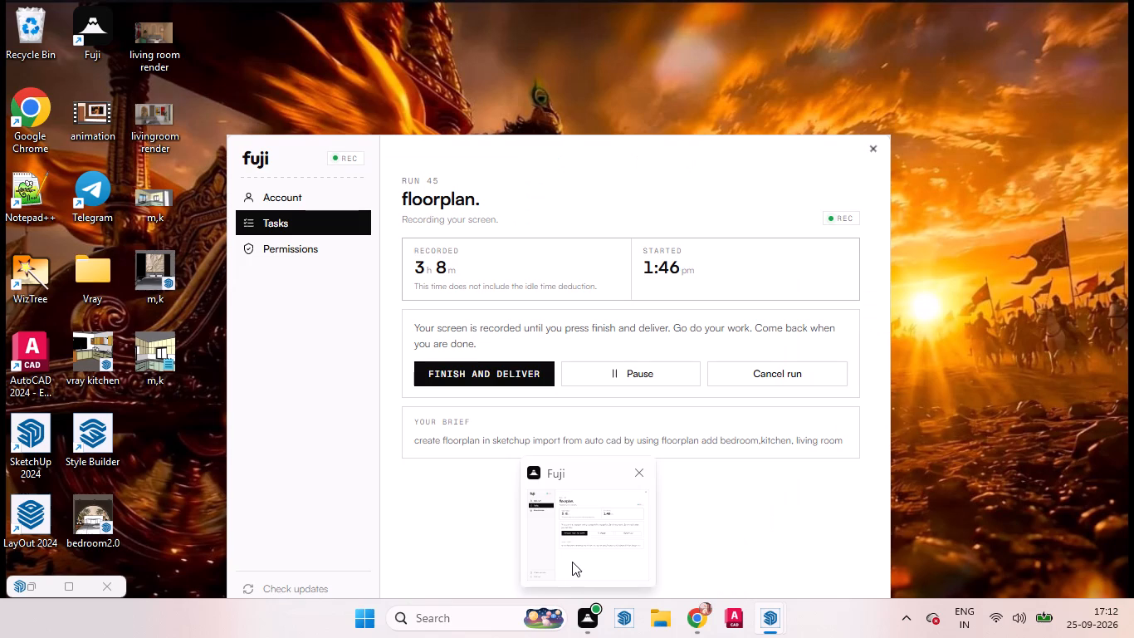
pyautogui.scroll(-8, 385, 430)
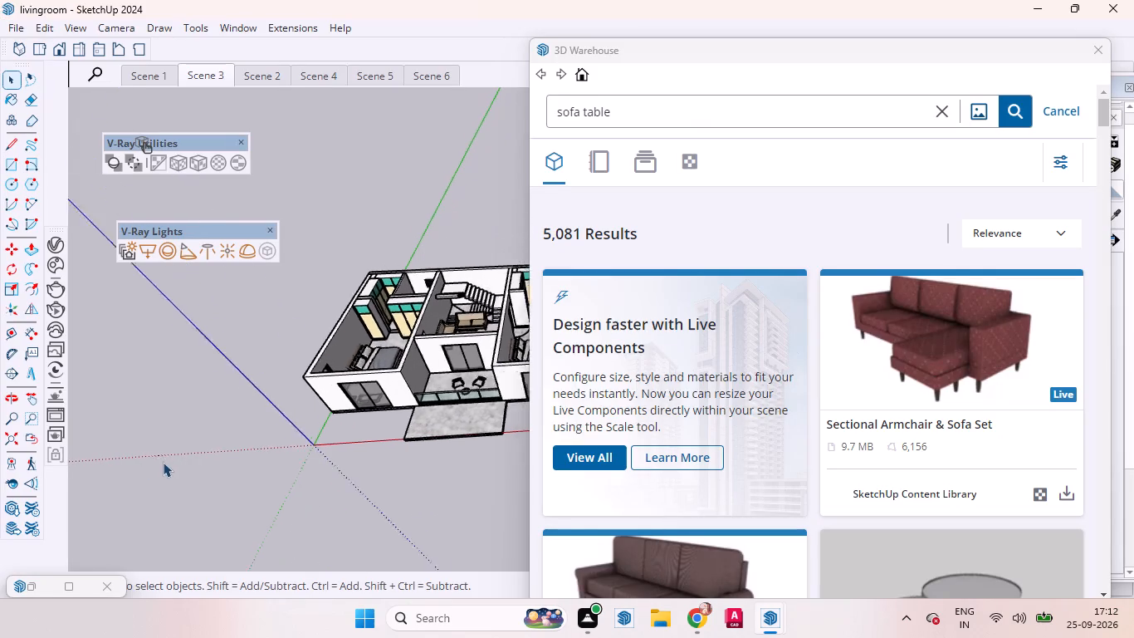
pyautogui.scroll(-1, 163, 462)
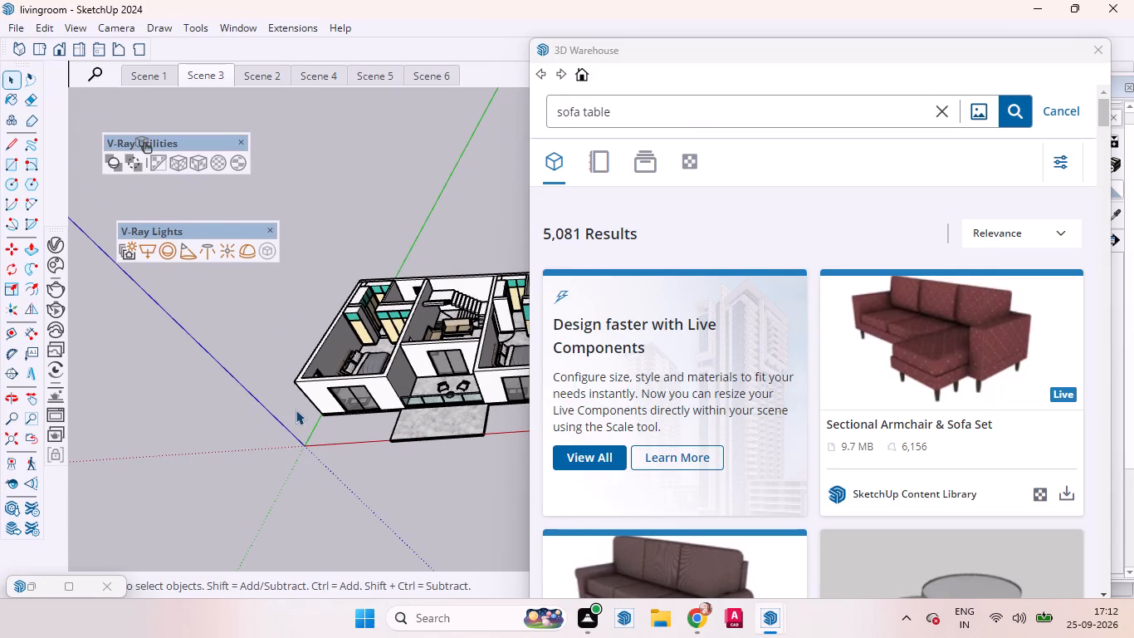
pyautogui.scroll(-3, 761, 447)
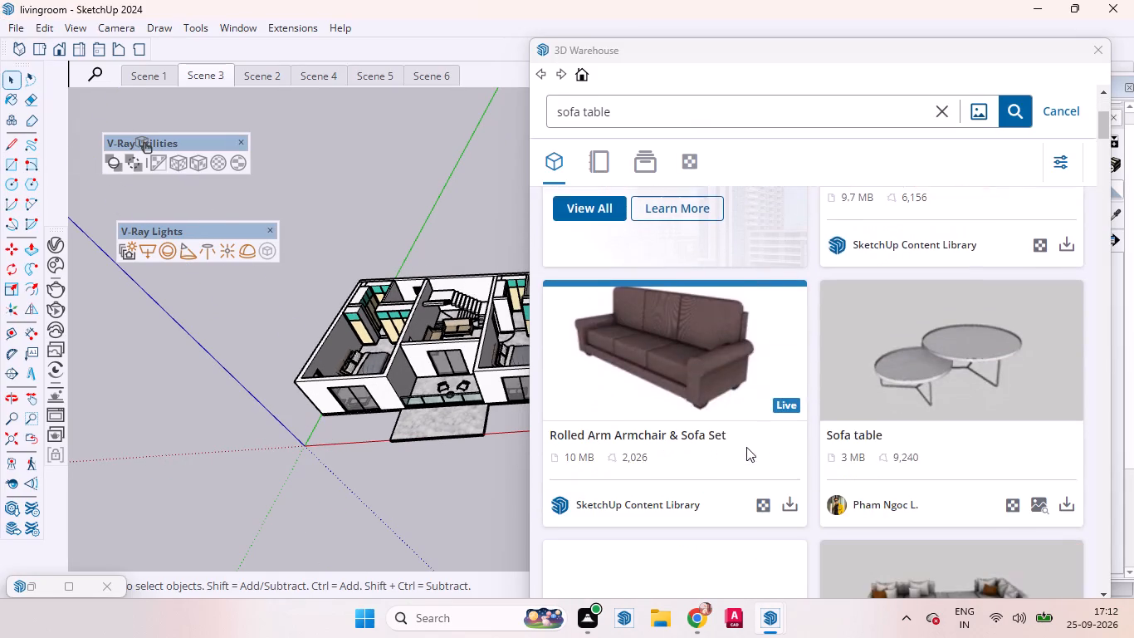
pyautogui.scroll(-1, 746, 447)
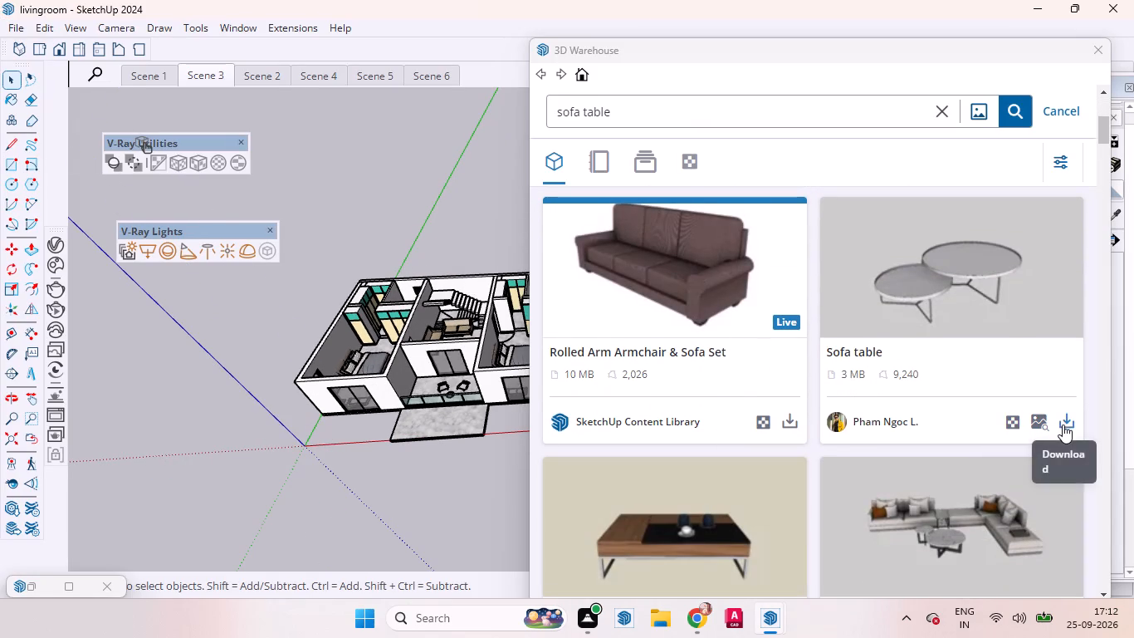
pyautogui.scroll(-2, 697, 394)
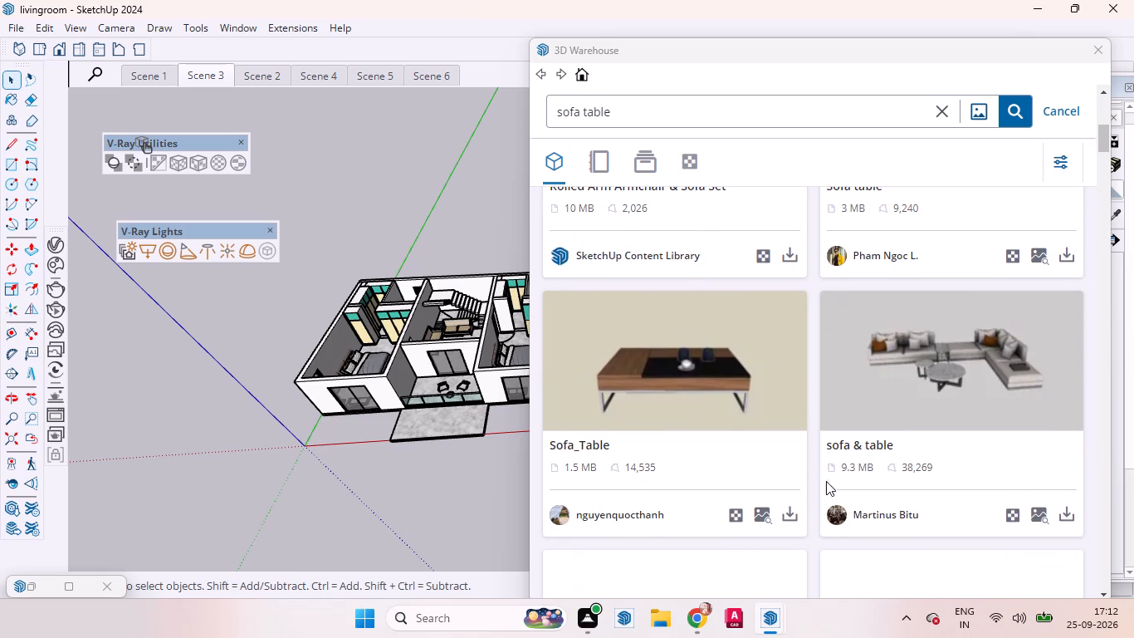
# Load the 1.5 MB Sofa_Table model directly into the house model and place it on the living room floor by the two sofas.
pyautogui.click(789, 509)
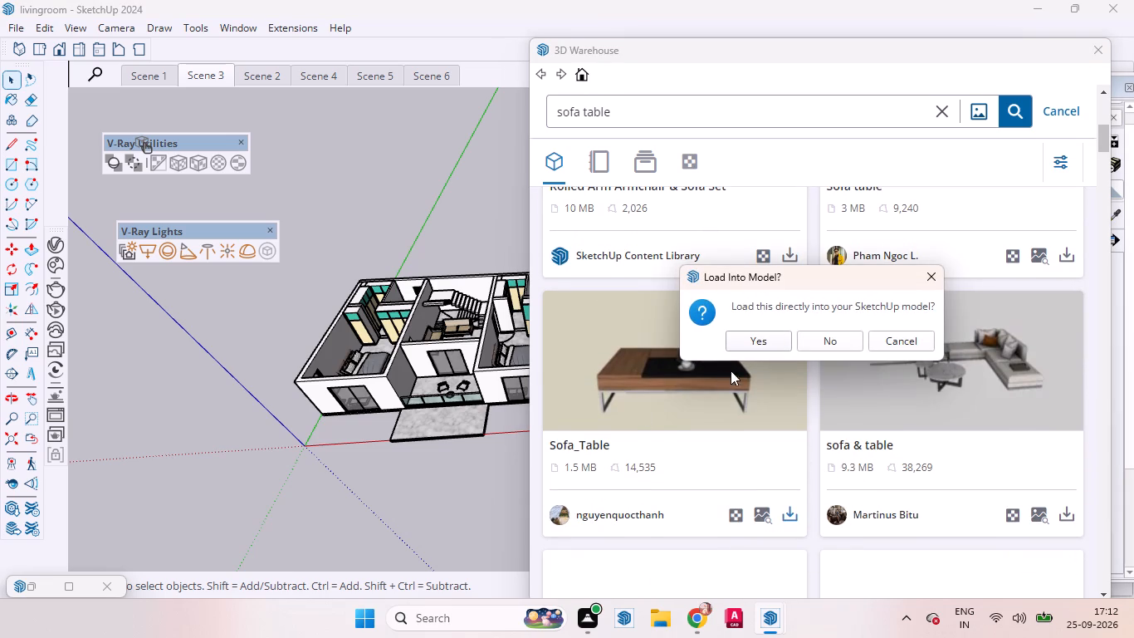
pyautogui.click(735, 336)
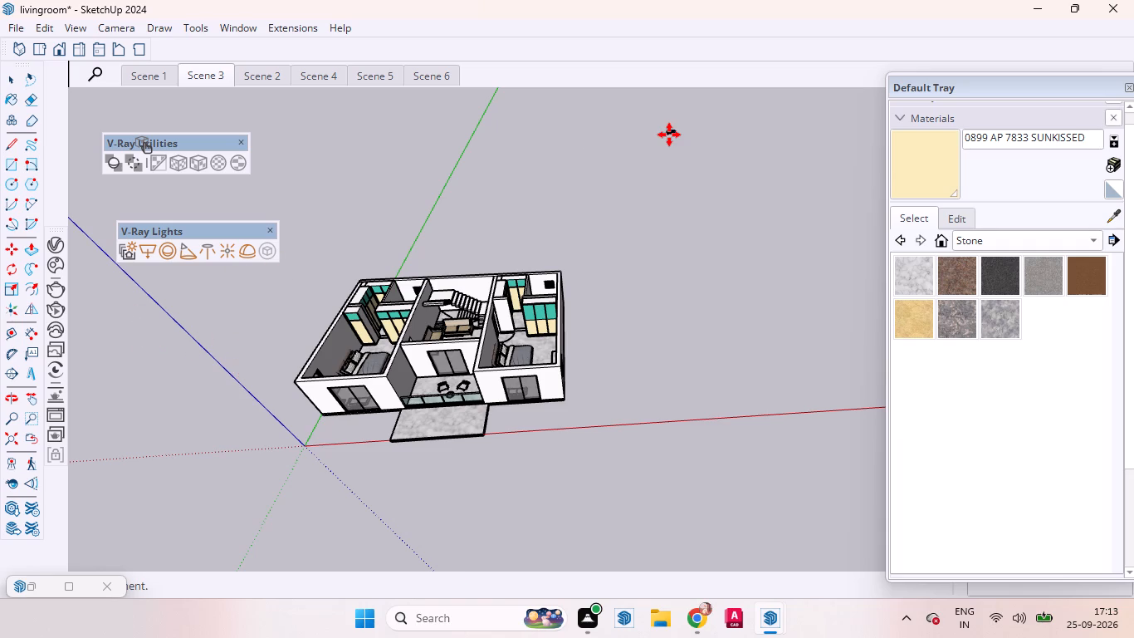
pyautogui.scroll(-1, 675, 115)
pyautogui.scroll(17, 611, 317)
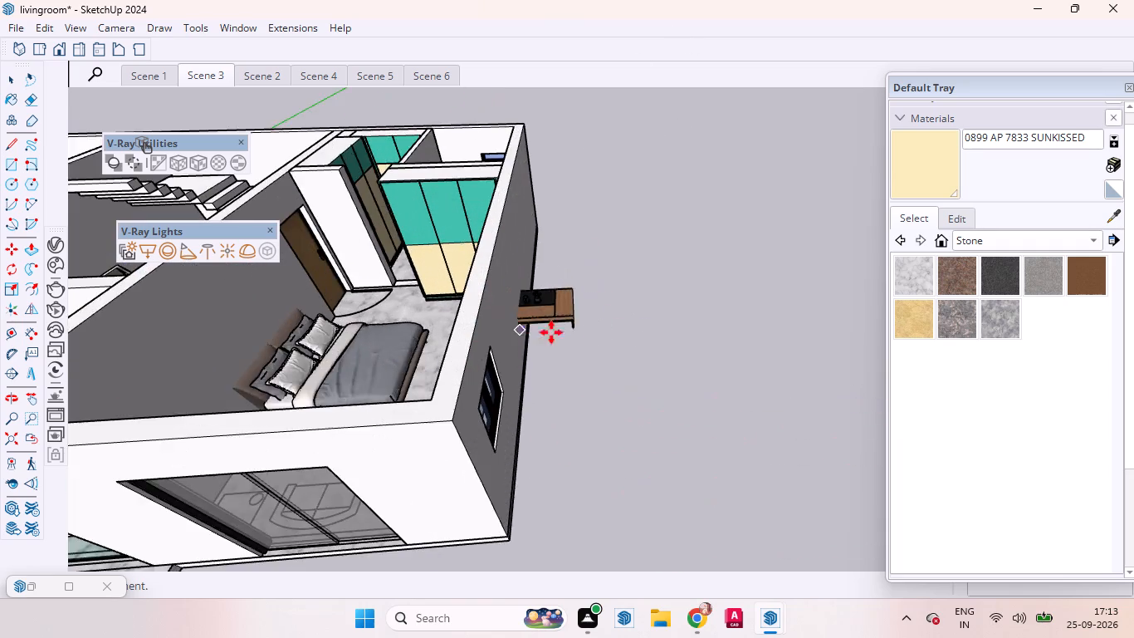
pyautogui.scroll(-8, 602, 332)
pyautogui.scroll(3, 670, 346)
pyautogui.scroll(-2, 671, 346)
pyautogui.scroll(2, 402, 284)
pyautogui.scroll(-3, 393, 294)
pyautogui.scroll(1, 389, 297)
pyautogui.scroll(-1, 388, 297)
pyautogui.scroll(1, 386, 298)
pyautogui.moveTo(340, 300); pyautogui.dragTo(374, 383, button='middle')
pyautogui.scroll(1, 340, 300)
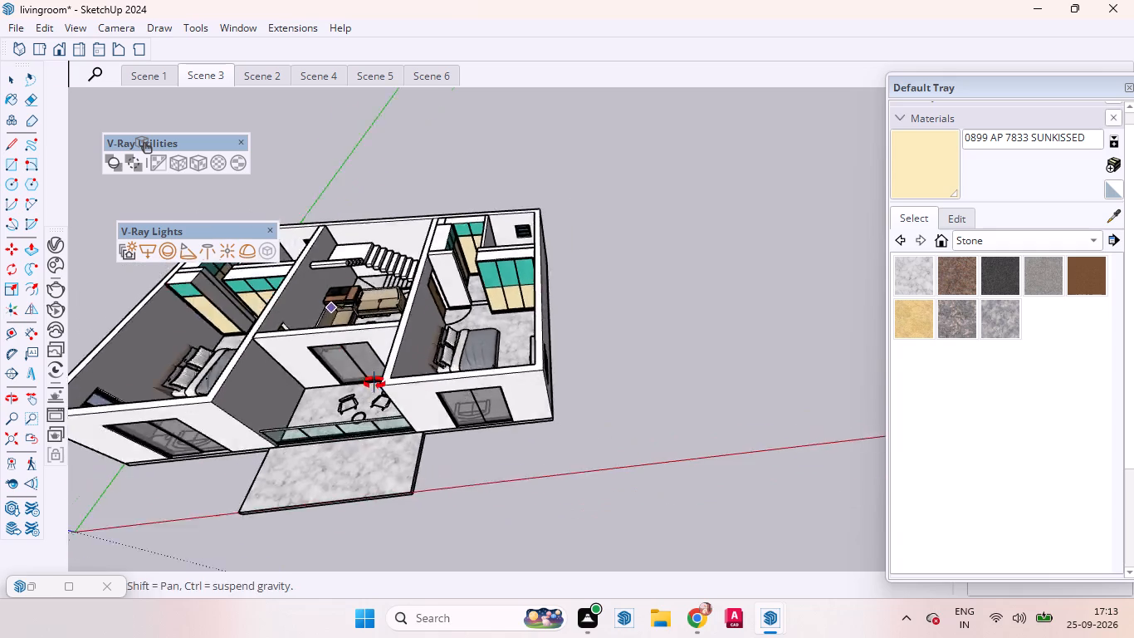
pyautogui.moveTo(374, 383); pyautogui.dragTo(390, 437, button='middle')
pyautogui.scroll(11, 333, 339)
pyautogui.scroll(-1, 356, 380)
pyautogui.scroll(1, 357, 380)
pyautogui.scroll(-1, 357, 380)
pyautogui.scroll(5, 359, 385)
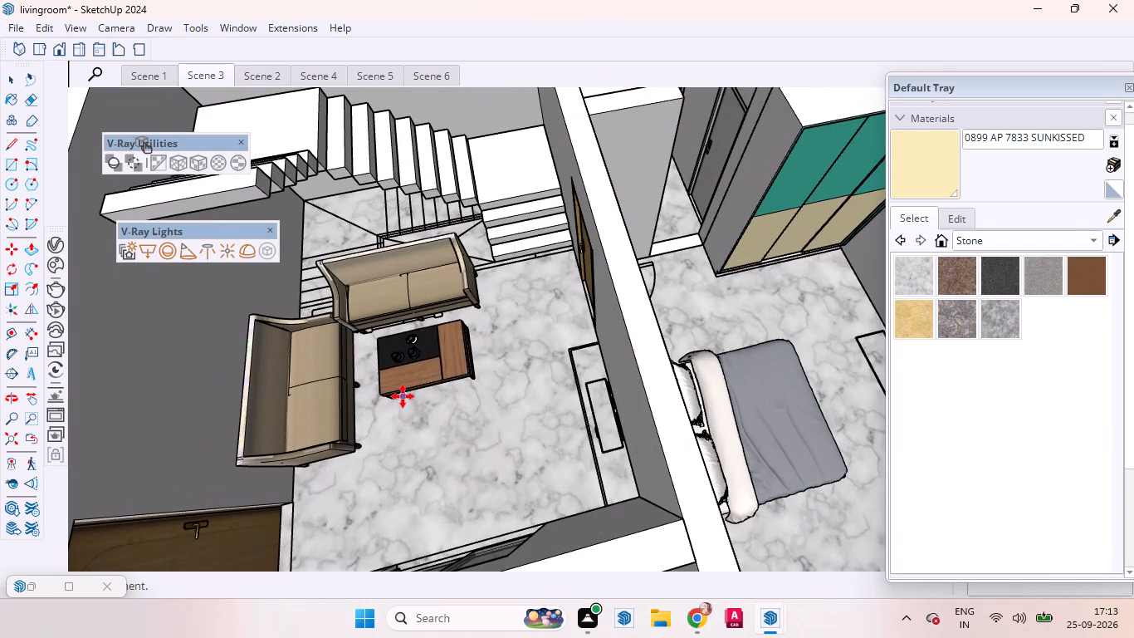
pyautogui.click(403, 396)
# Rotate the sofa table 90 degrees on the living room floor.
pyautogui.scroll(9, 395, 416)
pyautogui.scroll(-1, 399, 409)
pyautogui.scroll(1, 408, 417)
pyautogui.moveTo(408, 417); pyautogui.dragTo(390, 255, button='middle')
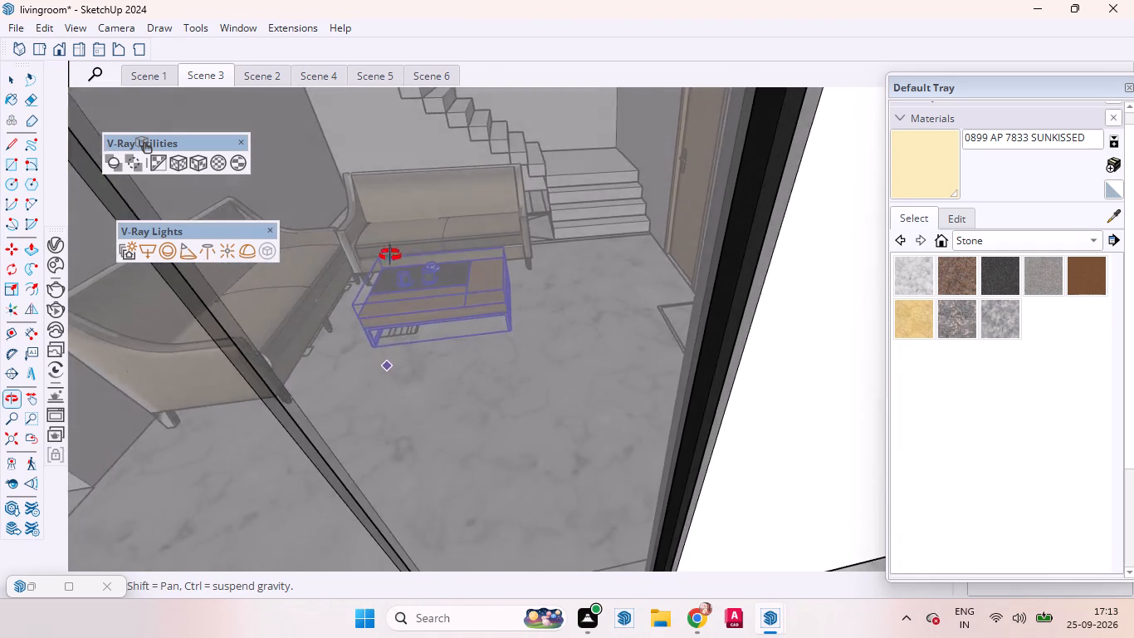
pyautogui.moveTo(390, 255); pyautogui.dragTo(377, 548, button='middle')
pyautogui.scroll(5, 532, 414)
pyautogui.scroll(-6, 565, 398)
pyautogui.scroll(4, 431, 410)
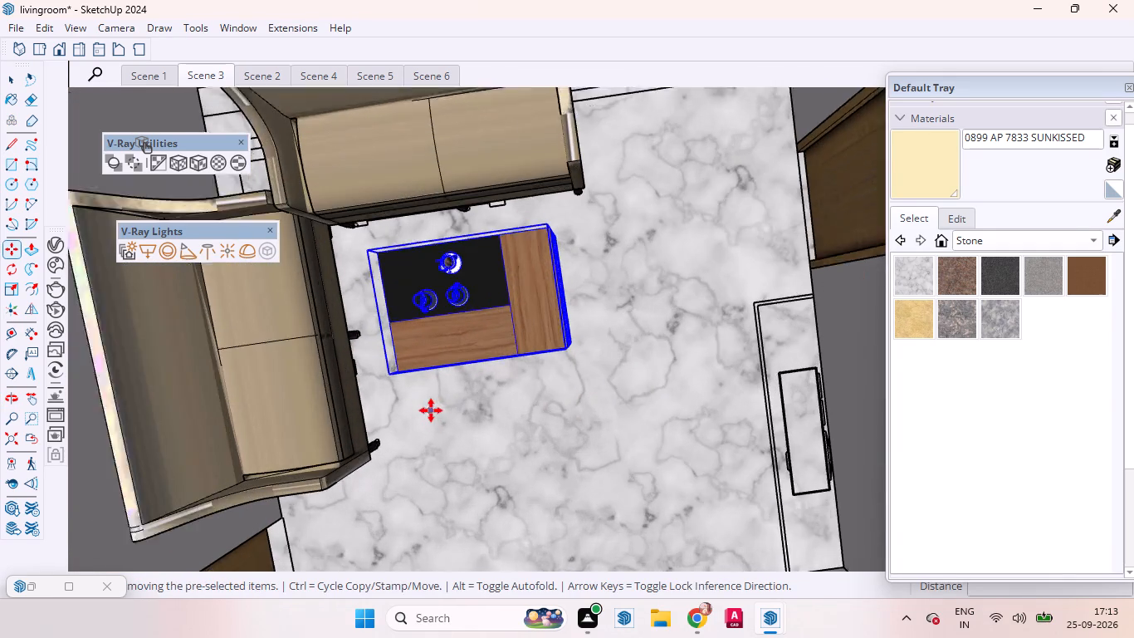
pyautogui.moveTo(446, 398); pyautogui.dragTo(503, 281, button='middle')
pyautogui.scroll(3, 471, 378)
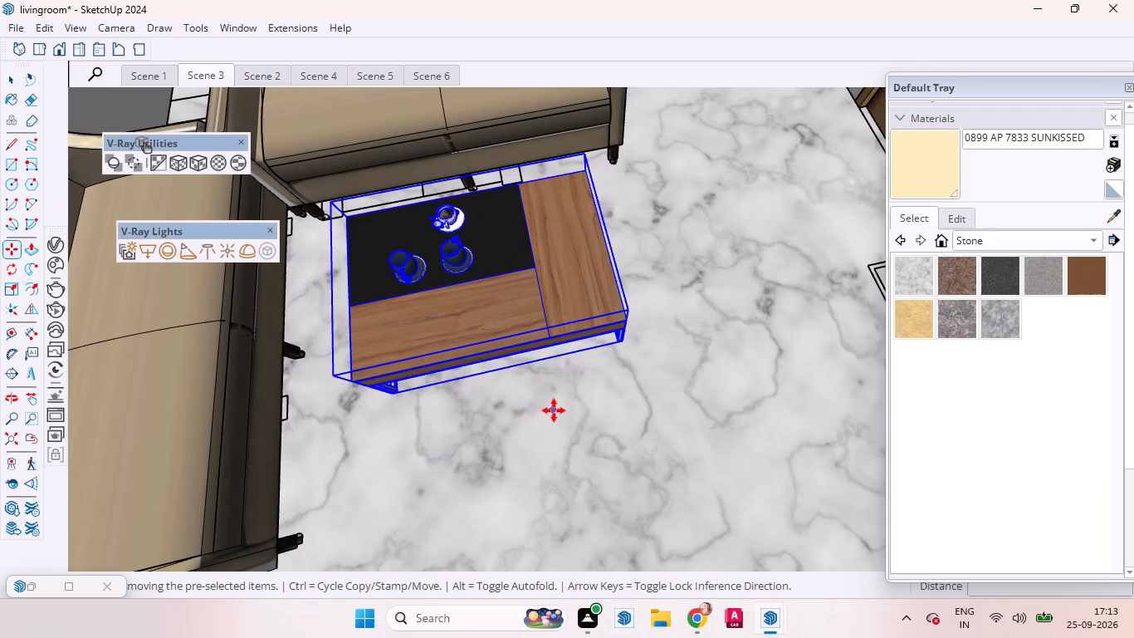
pyautogui.press('q')
pyautogui.click(622, 410)
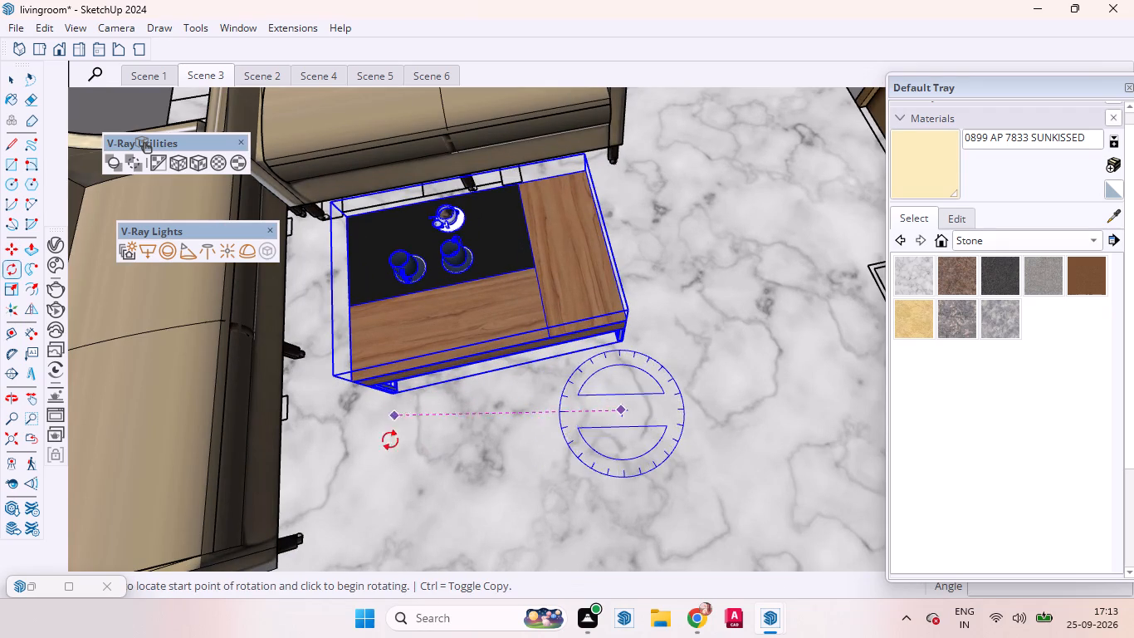
pyautogui.click(391, 476)
pyautogui.write('90')
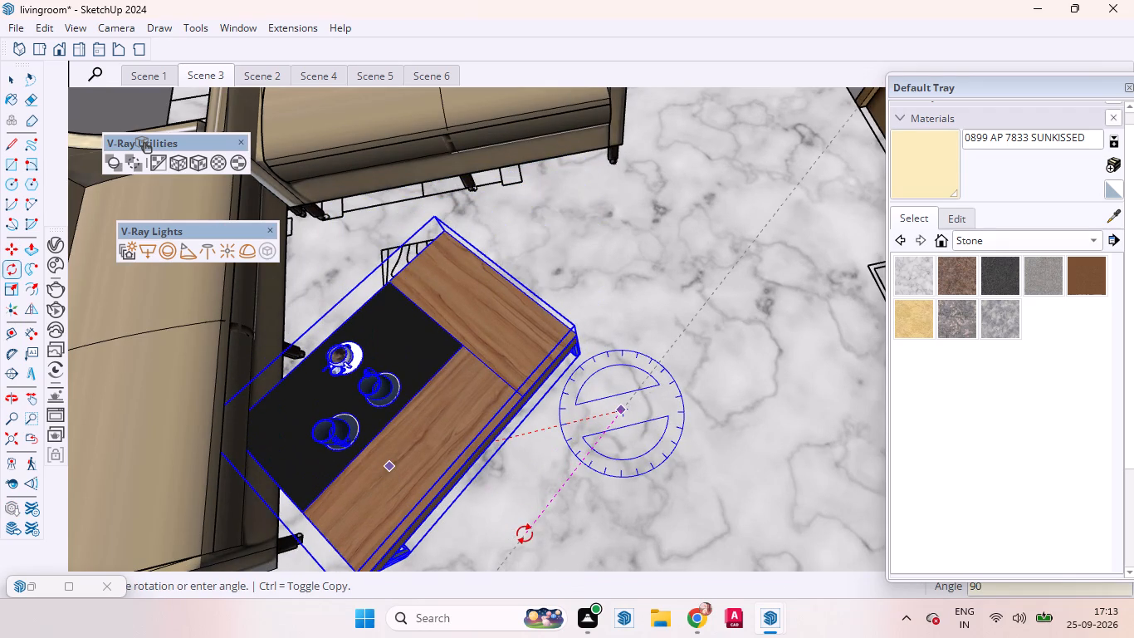
pyautogui.press('Return')
pyautogui.press('space')
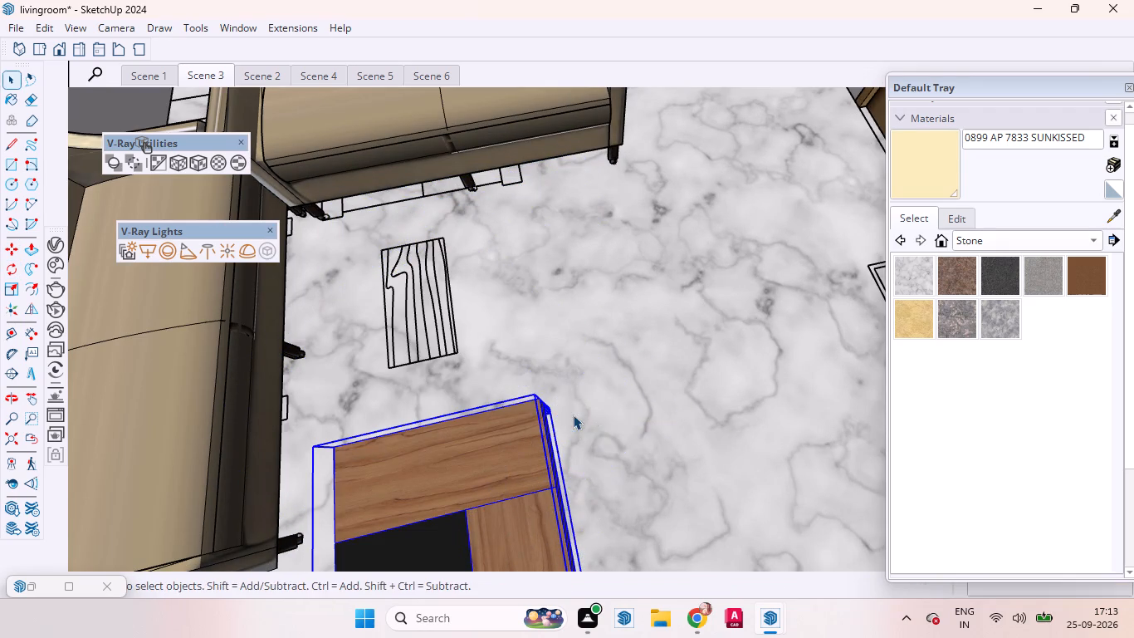
# Move the rotated sofa table about 3' 3" back into the corner between the two sofas and deselect it.
pyautogui.press('m')
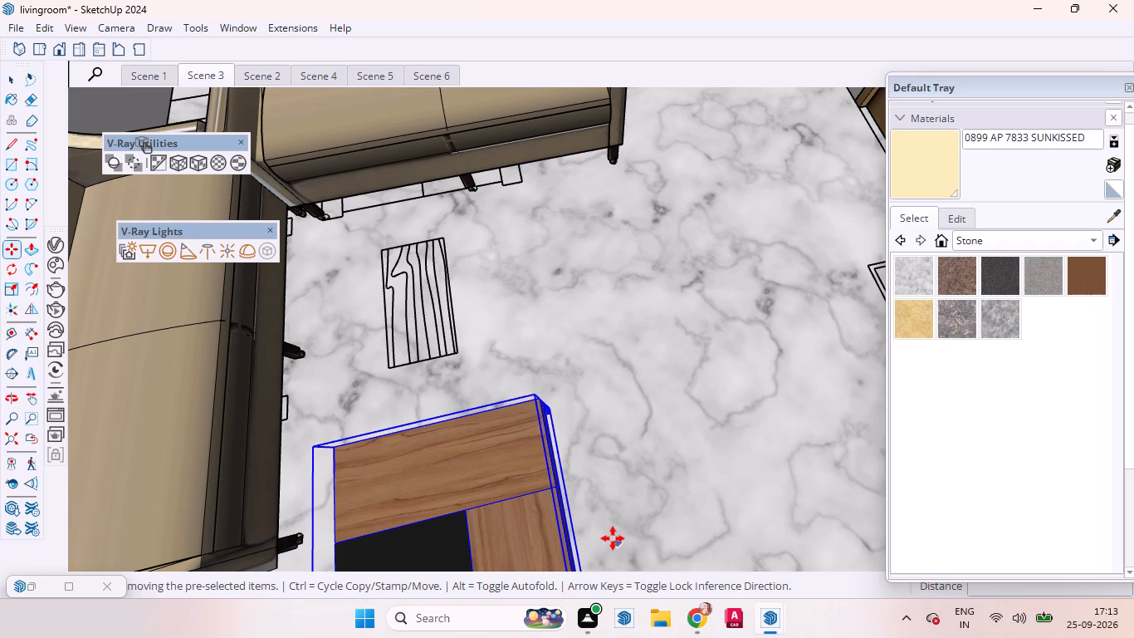
pyautogui.click(597, 448)
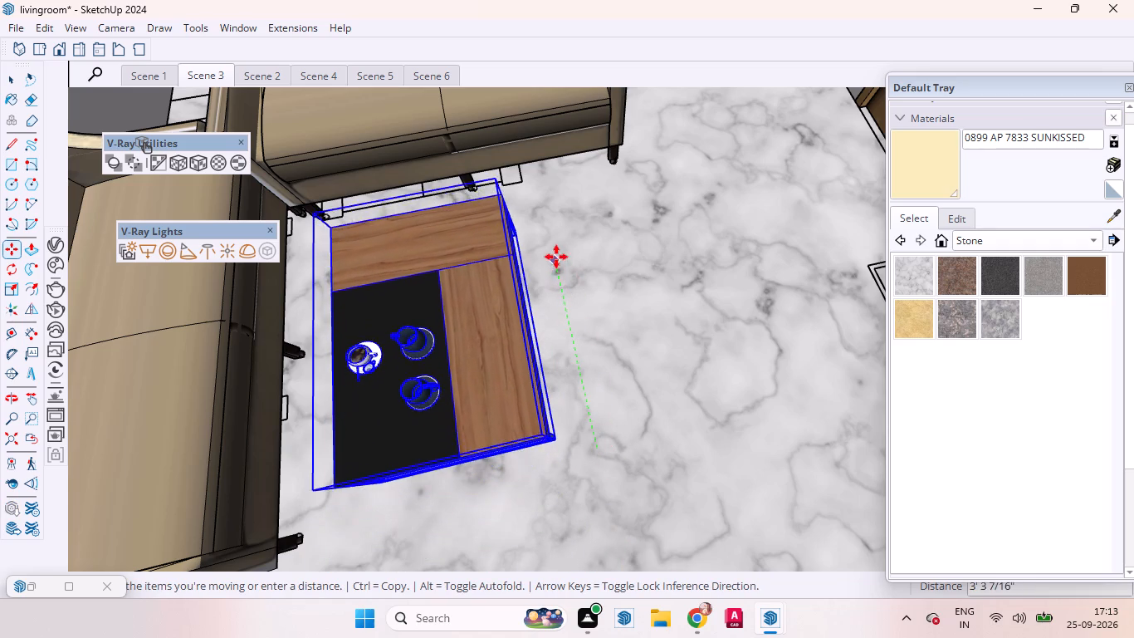
pyautogui.click(553, 248)
pyautogui.scroll(1, 509, 411)
pyautogui.moveTo(509, 411); pyautogui.dragTo(432, 287, button='middle')
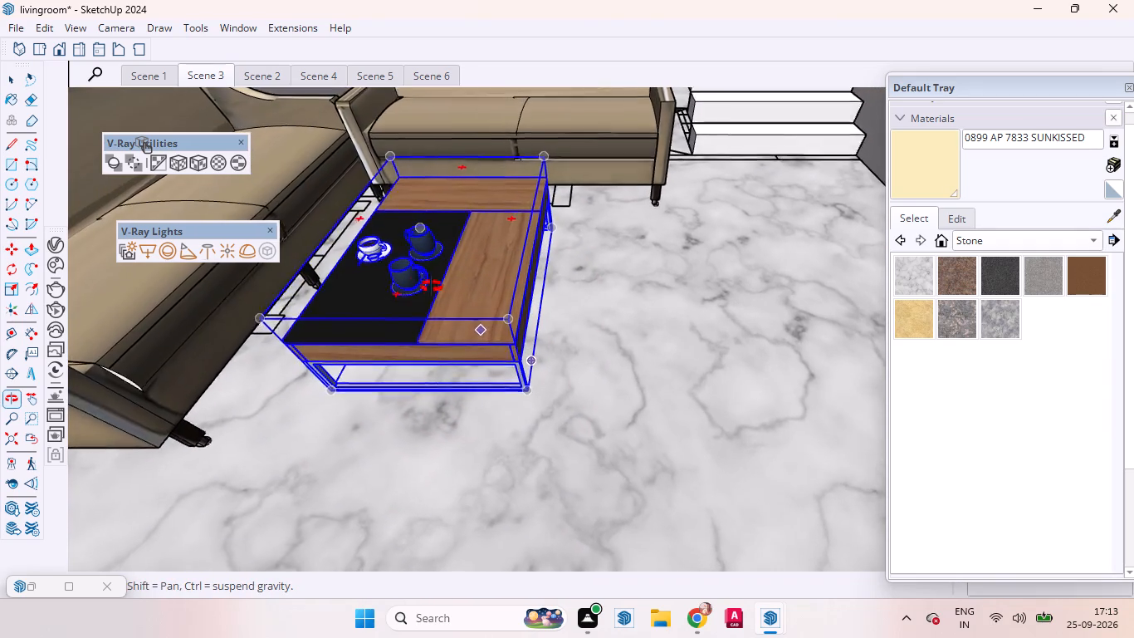
pyautogui.moveTo(432, 287); pyautogui.dragTo(425, 399, button='middle')
pyautogui.scroll(-4, 476, 385)
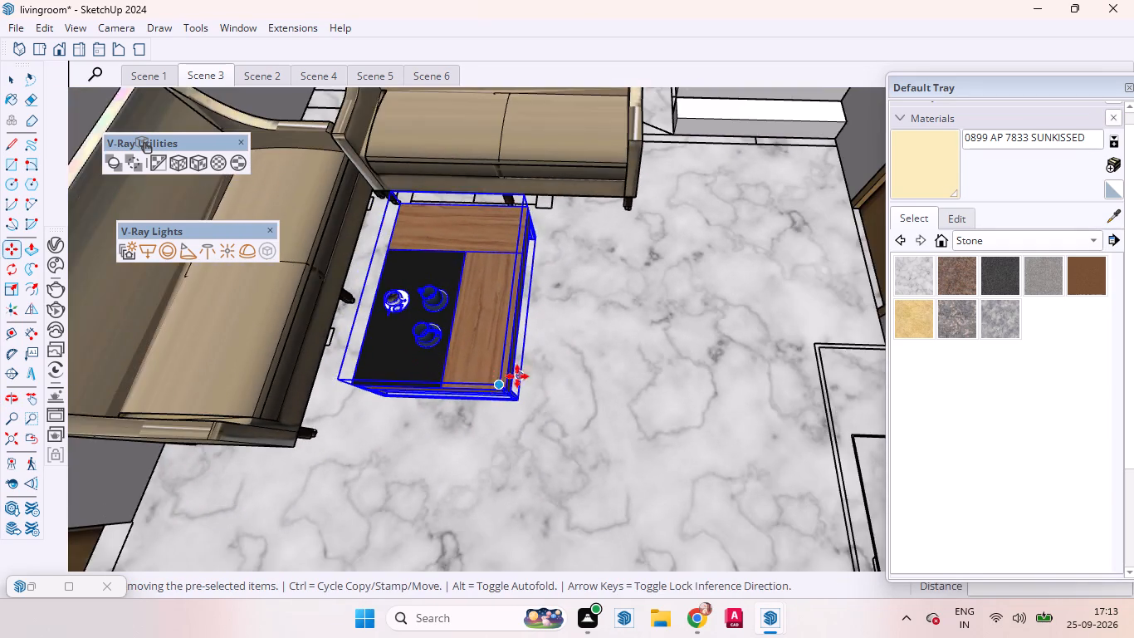
pyautogui.scroll(-6, 516, 376)
pyautogui.press('space')
pyautogui.scroll(-5, 540, 375)
pyautogui.scroll(2, 542, 375)
pyautogui.scroll(-3, 542, 375)
pyautogui.scroll(1, 542, 375)
pyautogui.scroll(-2, 542, 375)
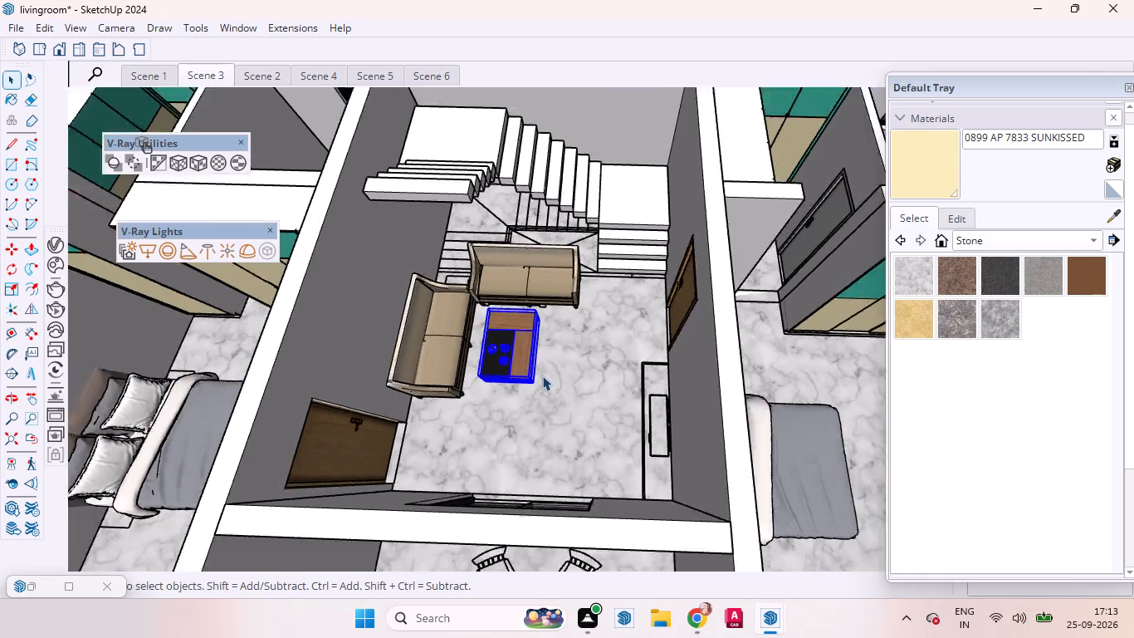
pyautogui.scroll(-9, 542, 375)
pyautogui.click(659, 389)
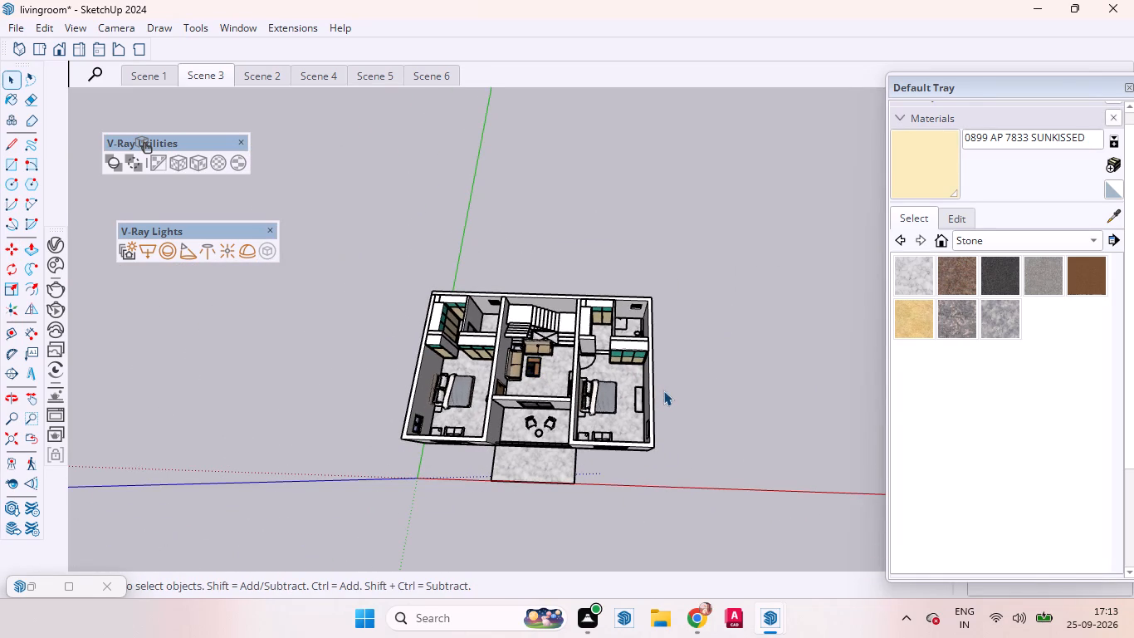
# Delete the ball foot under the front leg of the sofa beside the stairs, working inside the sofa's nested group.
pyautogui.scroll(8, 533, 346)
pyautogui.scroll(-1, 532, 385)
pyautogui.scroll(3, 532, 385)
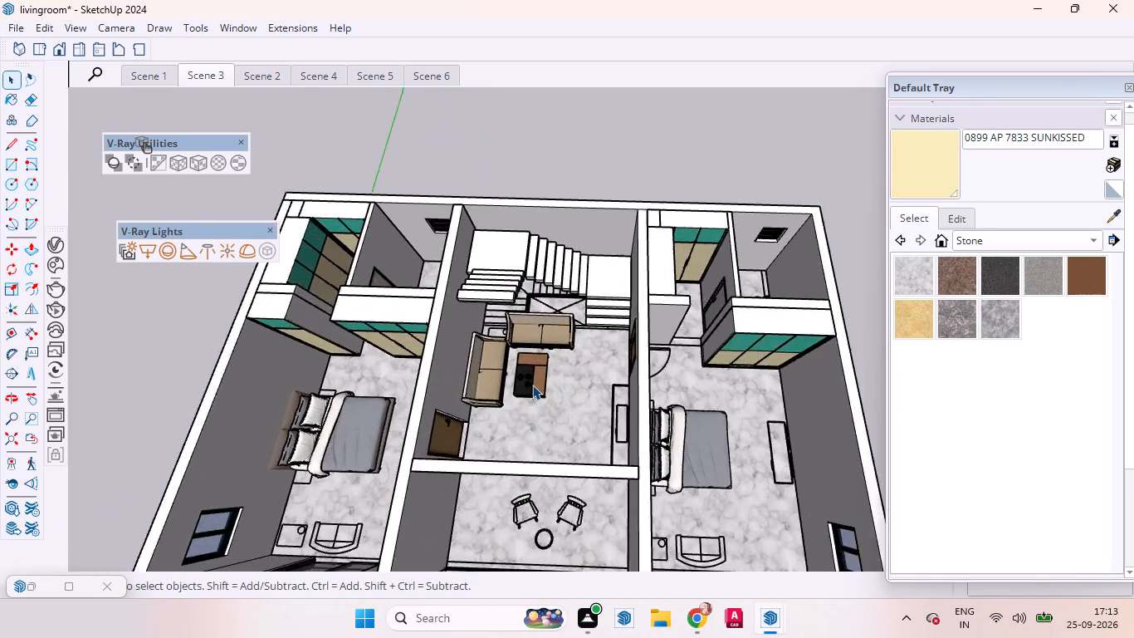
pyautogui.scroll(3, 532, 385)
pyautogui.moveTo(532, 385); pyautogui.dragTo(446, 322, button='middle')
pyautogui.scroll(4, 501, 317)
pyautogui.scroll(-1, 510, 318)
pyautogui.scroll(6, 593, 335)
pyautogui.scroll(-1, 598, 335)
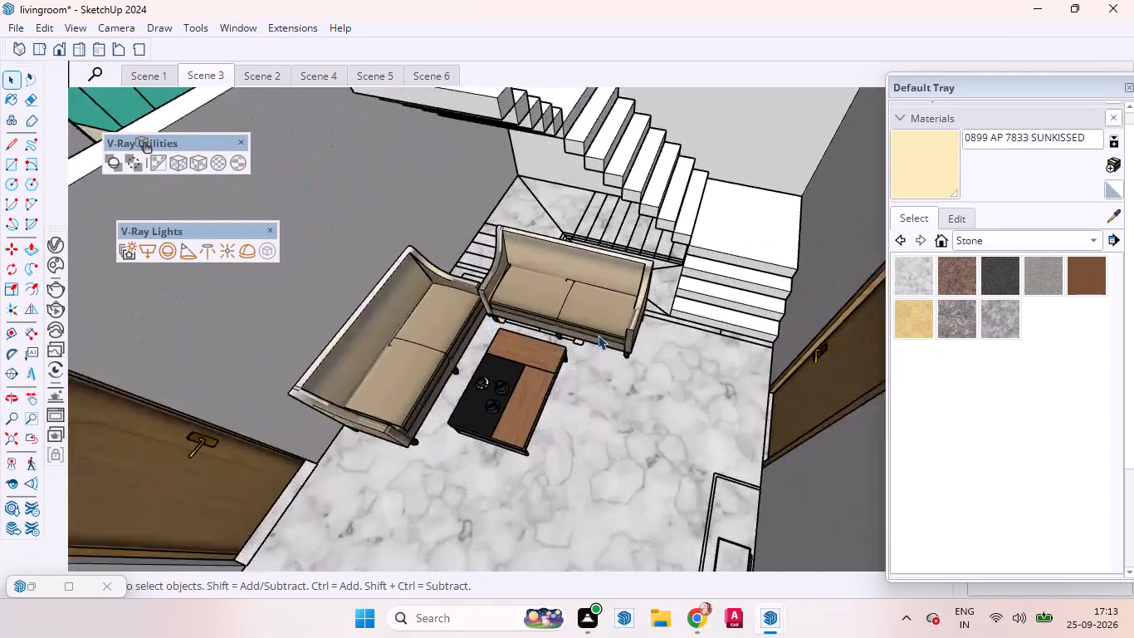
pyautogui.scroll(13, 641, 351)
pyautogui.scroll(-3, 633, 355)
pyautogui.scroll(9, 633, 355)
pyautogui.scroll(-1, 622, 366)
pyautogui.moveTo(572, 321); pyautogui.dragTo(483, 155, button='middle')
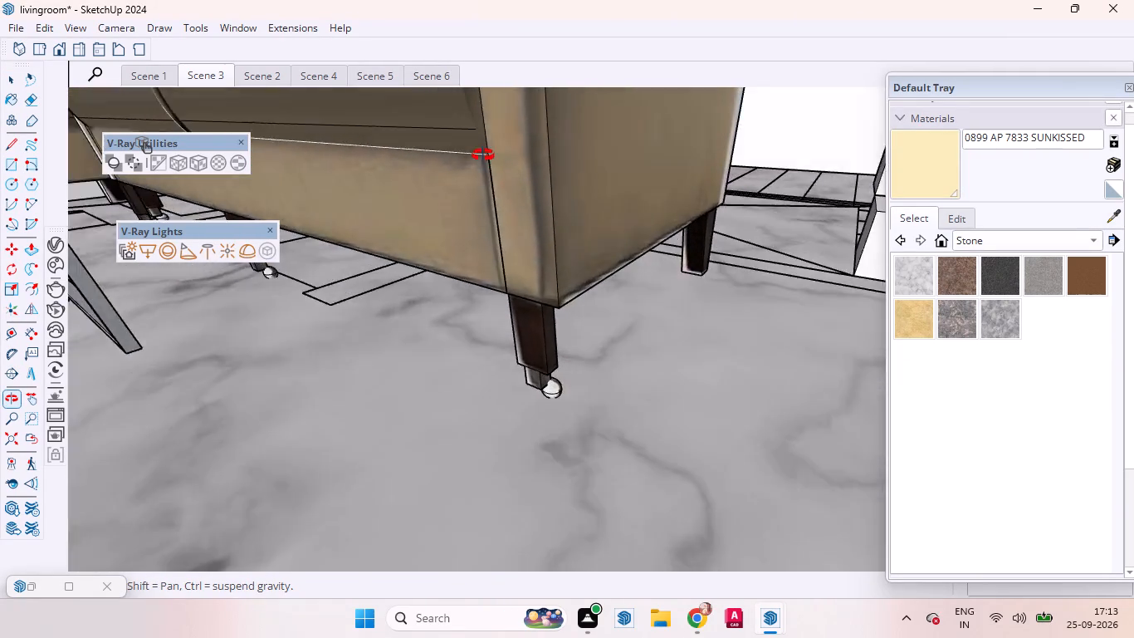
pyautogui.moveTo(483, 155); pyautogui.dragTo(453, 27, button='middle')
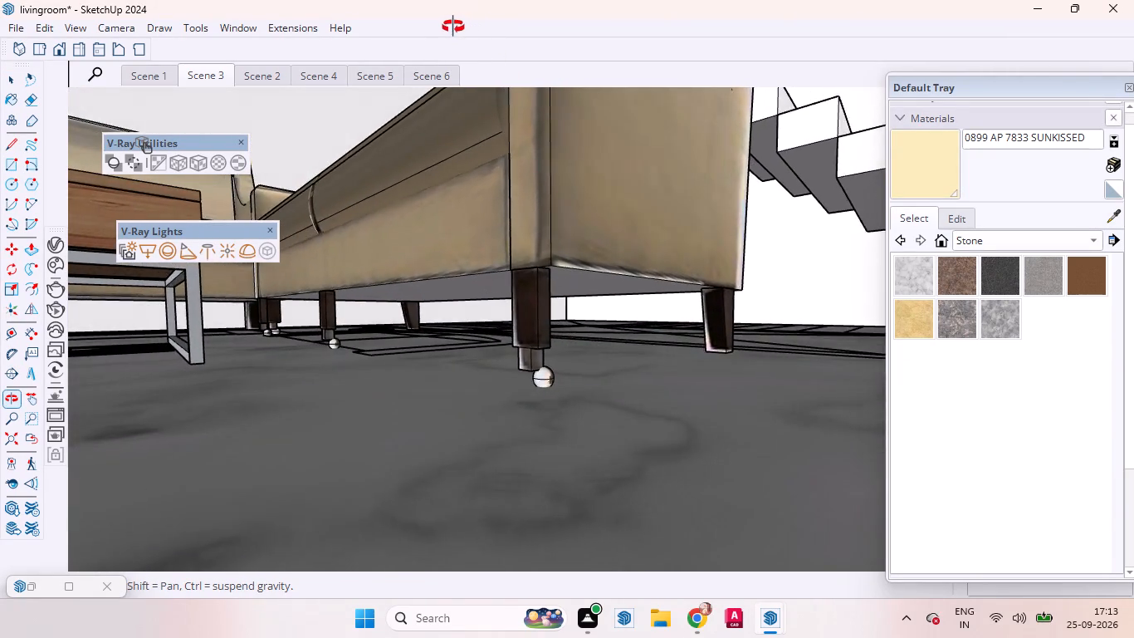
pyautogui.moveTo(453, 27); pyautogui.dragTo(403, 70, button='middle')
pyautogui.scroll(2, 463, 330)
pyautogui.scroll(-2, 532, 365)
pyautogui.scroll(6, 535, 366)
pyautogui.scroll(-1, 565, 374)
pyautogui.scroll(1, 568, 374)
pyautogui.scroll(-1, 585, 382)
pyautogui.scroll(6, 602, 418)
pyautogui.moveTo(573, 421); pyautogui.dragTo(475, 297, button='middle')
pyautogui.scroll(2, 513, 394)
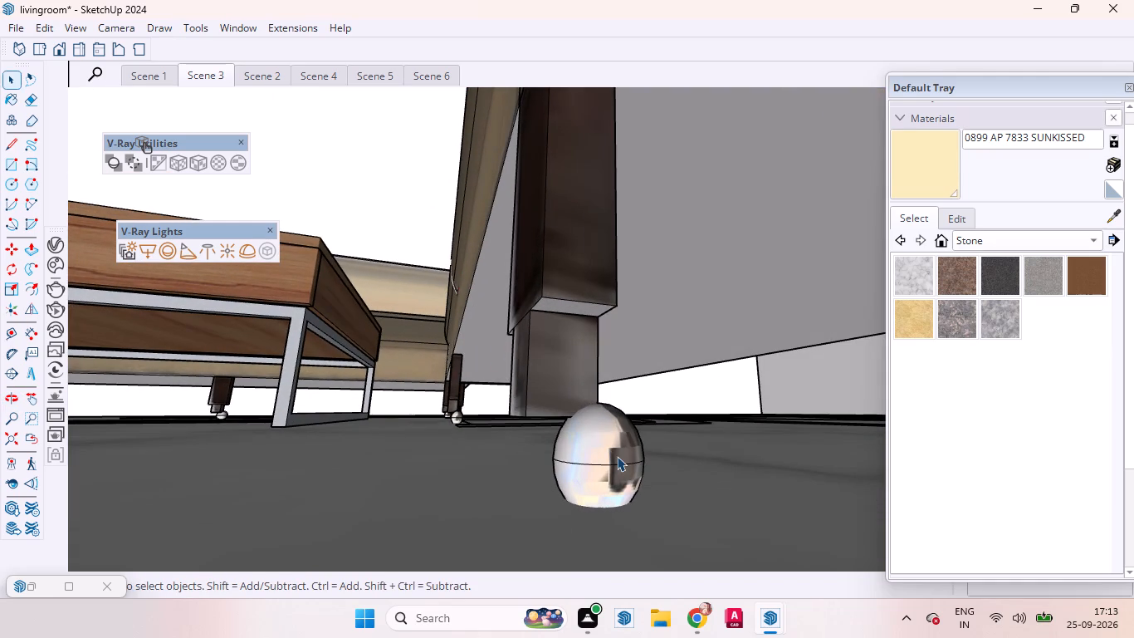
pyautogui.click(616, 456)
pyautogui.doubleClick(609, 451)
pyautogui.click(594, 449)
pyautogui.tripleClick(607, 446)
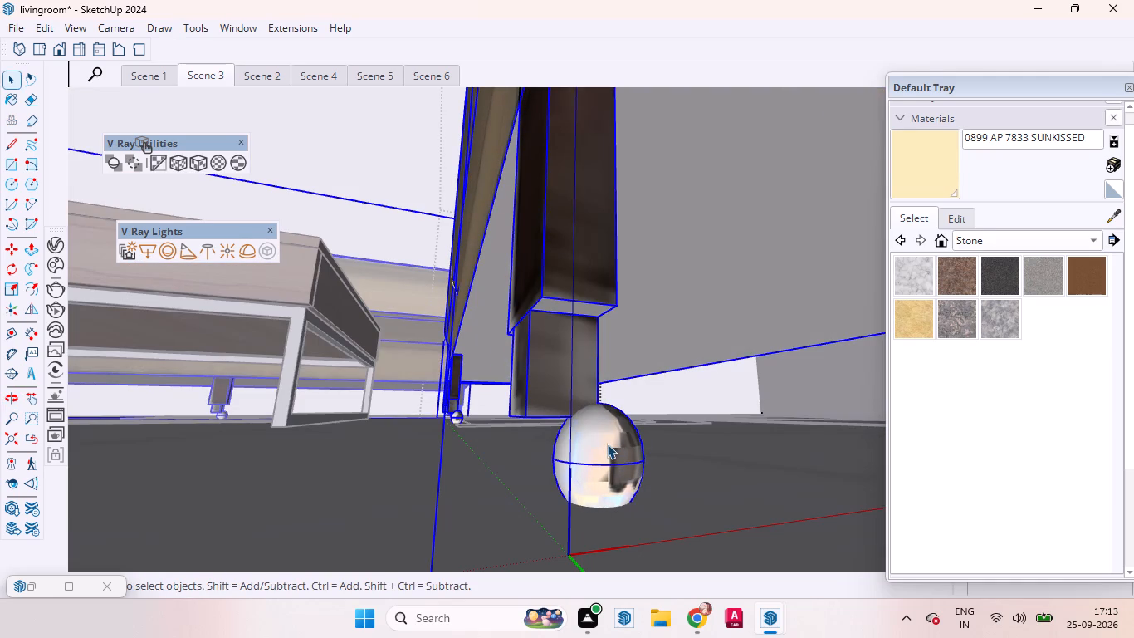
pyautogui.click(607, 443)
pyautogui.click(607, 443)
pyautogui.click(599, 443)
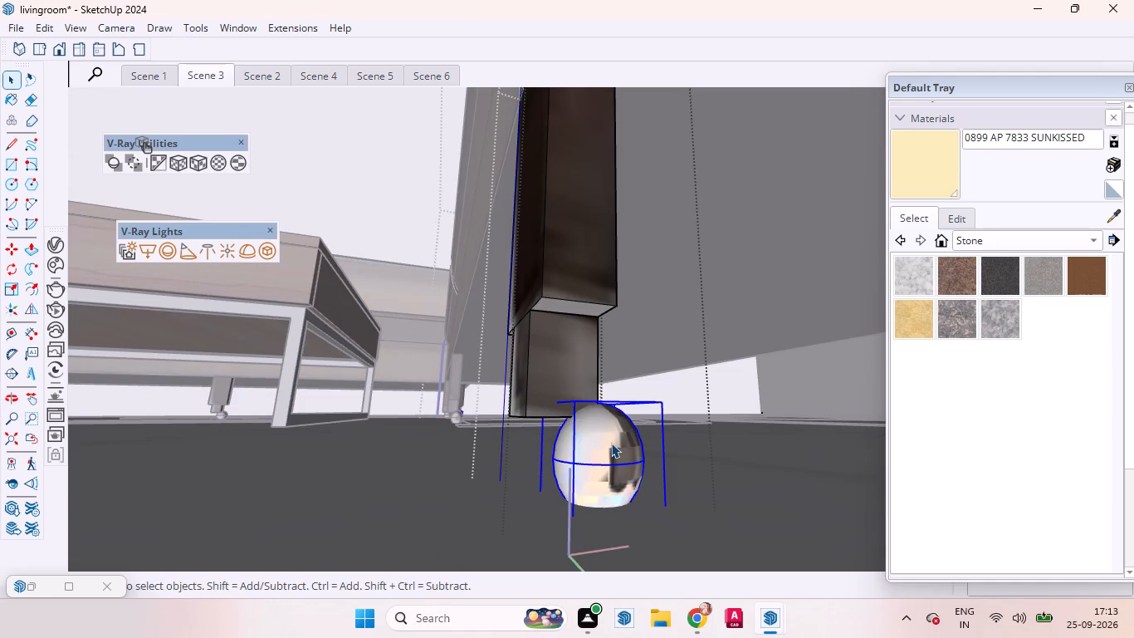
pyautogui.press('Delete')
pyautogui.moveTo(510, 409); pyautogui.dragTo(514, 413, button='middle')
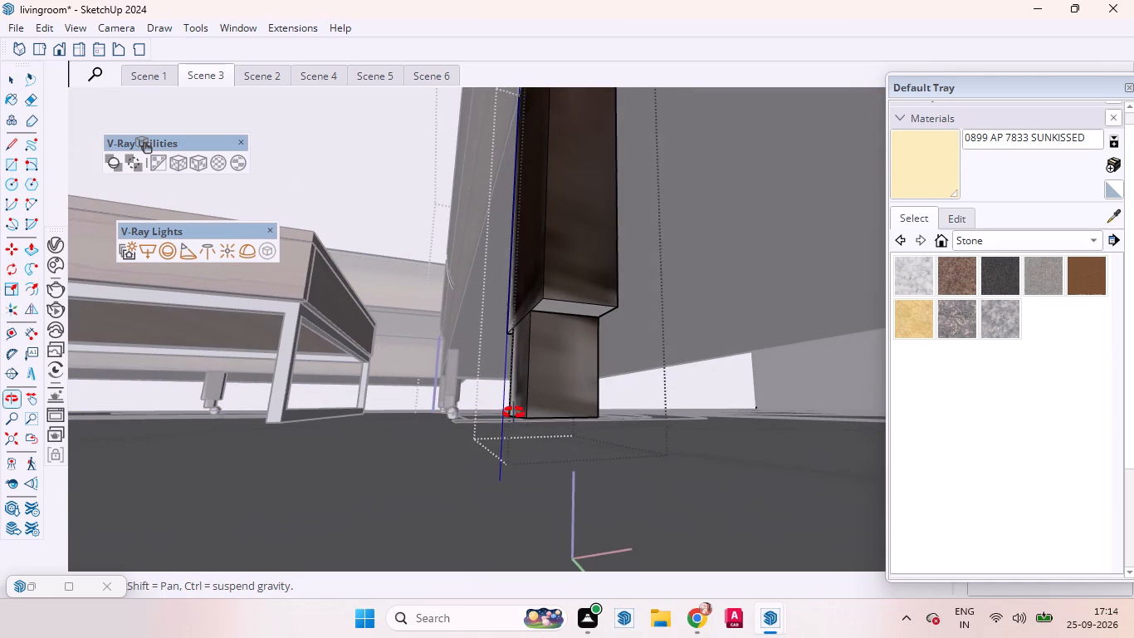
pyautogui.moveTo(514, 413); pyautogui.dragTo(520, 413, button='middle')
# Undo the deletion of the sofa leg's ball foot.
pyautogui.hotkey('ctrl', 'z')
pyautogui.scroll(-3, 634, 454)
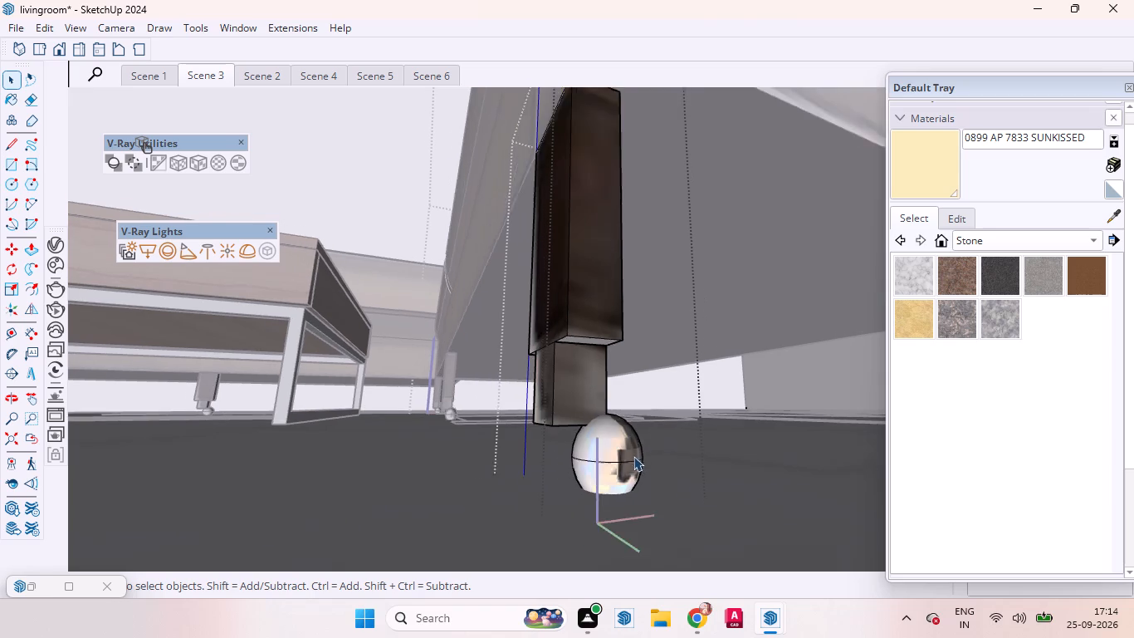
# Leave the sofa's nested group editing and return to the whole house model in top view.
pyautogui.scroll(-6, 633, 456)
pyautogui.press('space')
pyautogui.scroll(-1, 463, 367)
pyautogui.scroll(2, 478, 367)
pyautogui.scroll(-7, 481, 367)
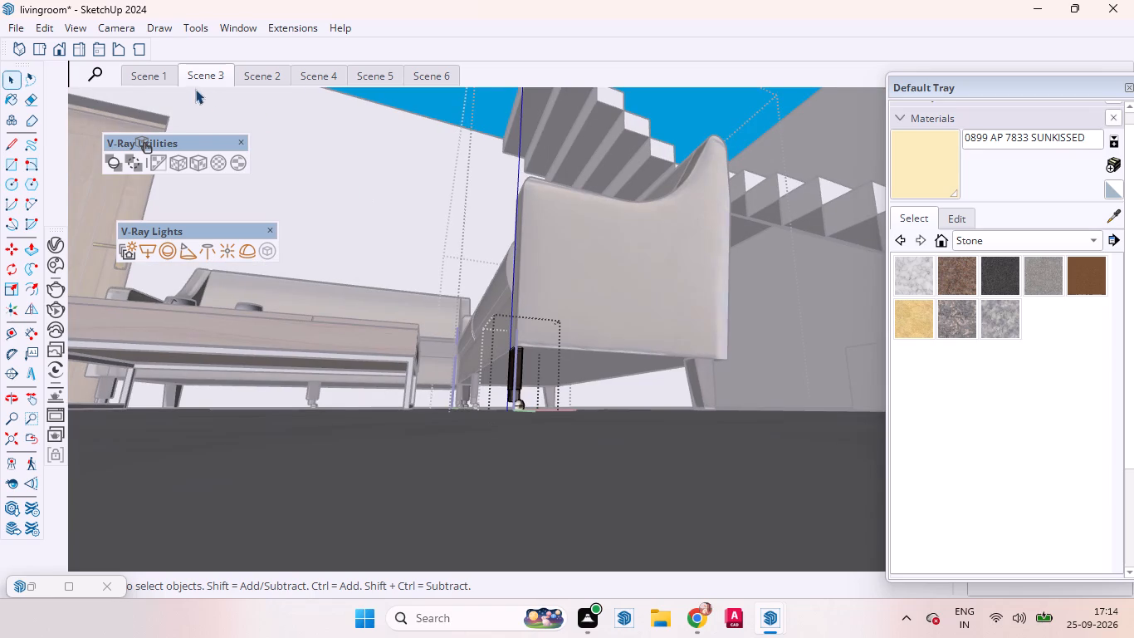
pyautogui.click(35, 51)
pyautogui.scroll(1, 215, 164)
pyautogui.scroll(-1, 217, 164)
pyautogui.scroll(1, 228, 169)
pyautogui.scroll(-13, 229, 169)
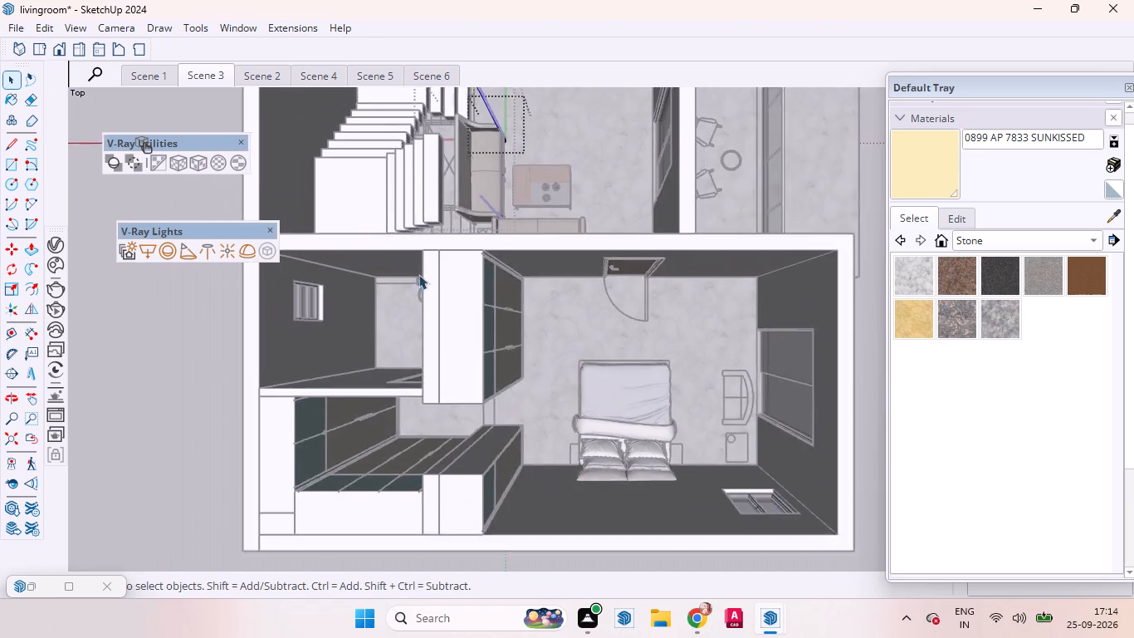
pyautogui.scroll(-3, 418, 274)
pyautogui.scroll(10, 431, 286)
pyautogui.scroll(-1, 443, 285)
pyautogui.scroll(1, 445, 287)
pyautogui.scroll(-1, 450, 291)
pyautogui.click(827, 335)
pyautogui.scroll(-1, 685, 277)
pyautogui.scroll(3, 683, 277)
pyautogui.scroll(-1, 682, 277)
pyautogui.scroll(1, 682, 277)
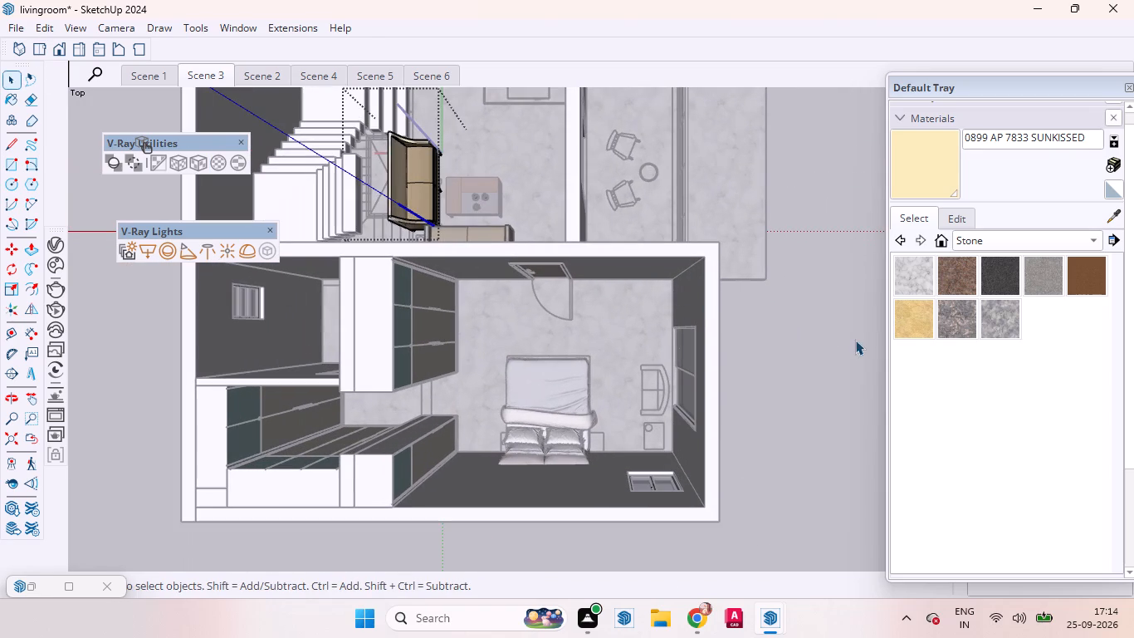
pyautogui.click(811, 327)
pyautogui.click(752, 353)
# Copy the sofa beside the stairs about 23' into the bedroom whose headboard stands on the outer wall, near its large window.
pyautogui.moveTo(647, 312); pyautogui.dragTo(655, 295, button='middle')
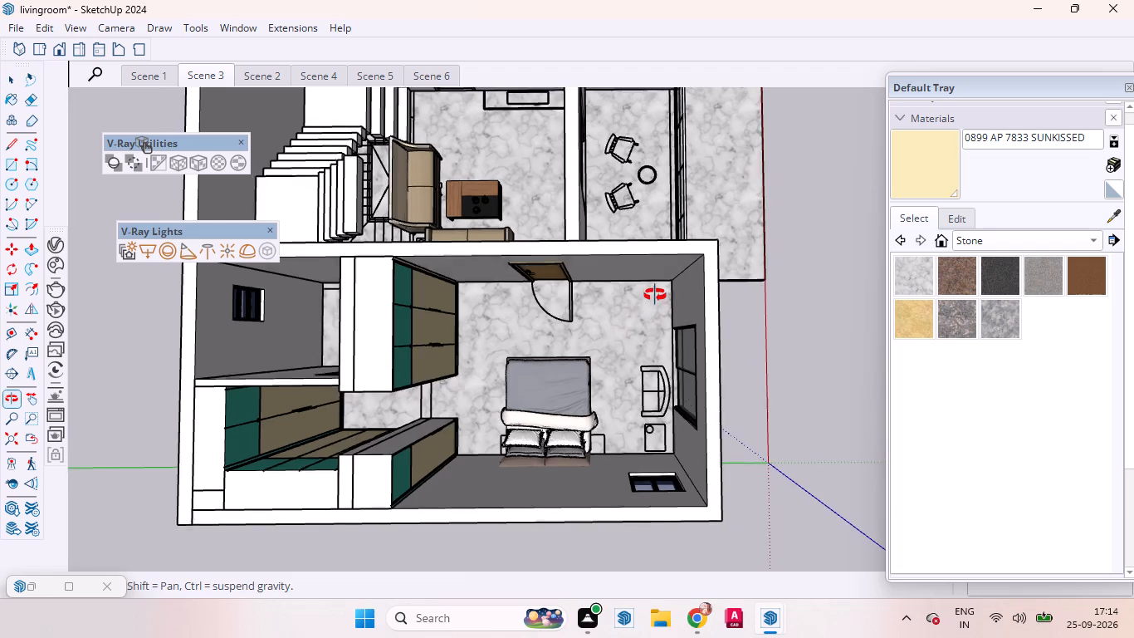
pyautogui.moveTo(655, 295); pyautogui.dragTo(738, 181, button='middle')
pyautogui.scroll(1, 769, 285)
pyautogui.scroll(-5, 783, 305)
pyautogui.scroll(1, 652, 297)
pyautogui.scroll(-1, 652, 297)
pyautogui.scroll(2, 652, 297)
pyautogui.moveTo(424, 297); pyautogui.dragTo(513, 320, button='middle')
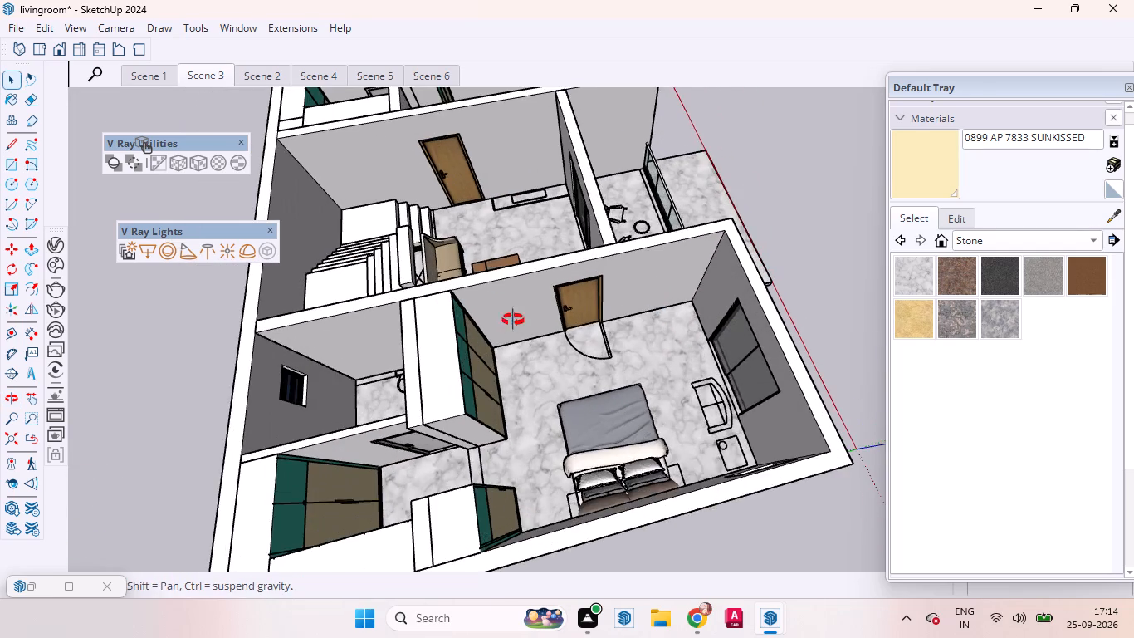
pyautogui.moveTo(513, 320); pyautogui.dragTo(765, 349, button='middle')
pyautogui.scroll(4, 479, 455)
pyautogui.scroll(-1, 484, 455)
pyautogui.scroll(7, 486, 455)
pyautogui.moveTo(497, 437); pyautogui.dragTo(654, 346, button='middle')
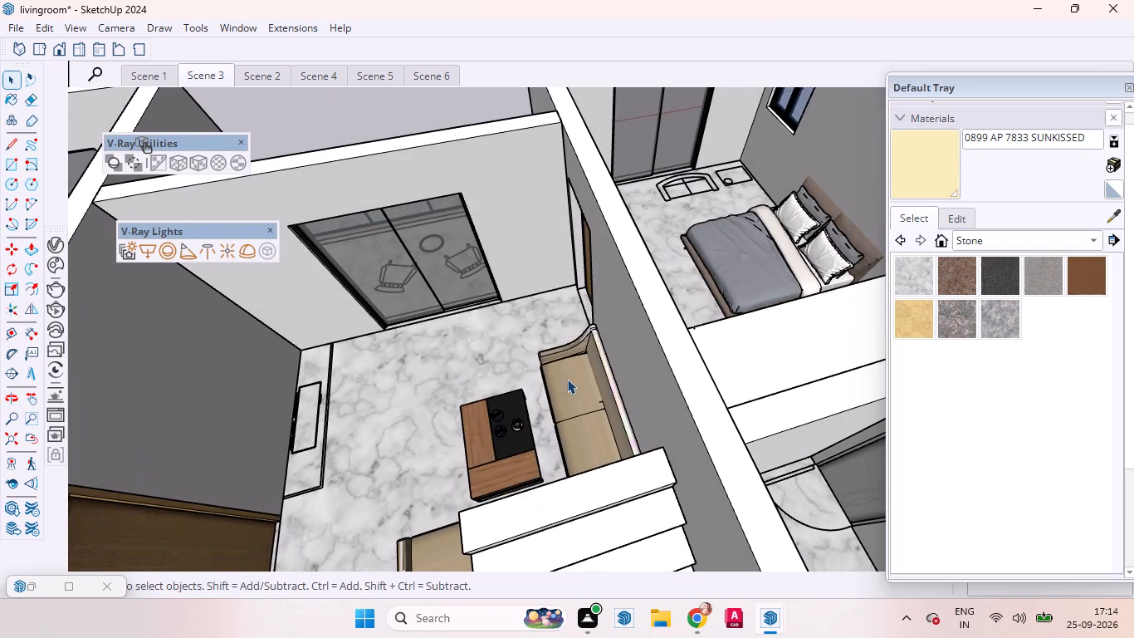
pyautogui.click(567, 379)
pyautogui.scroll(-1, 557, 325)
pyautogui.scroll(1, 558, 325)
pyautogui.scroll(-1, 558, 325)
pyautogui.scroll(3, 558, 324)
pyautogui.scroll(-6, 558, 323)
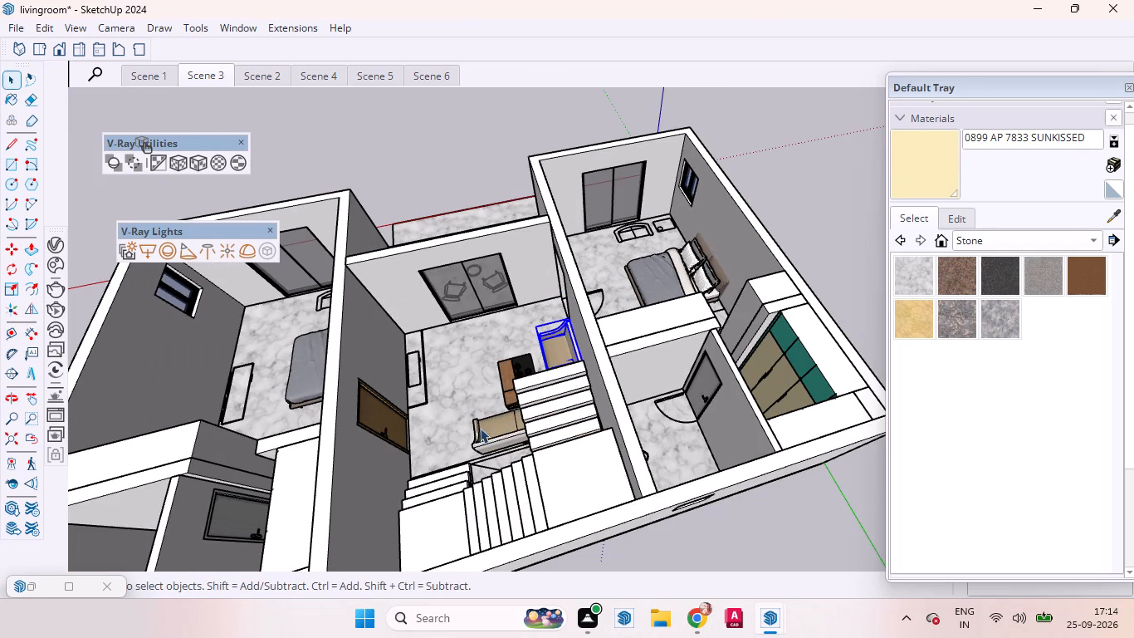
pyautogui.click(481, 429)
pyautogui.press('m')
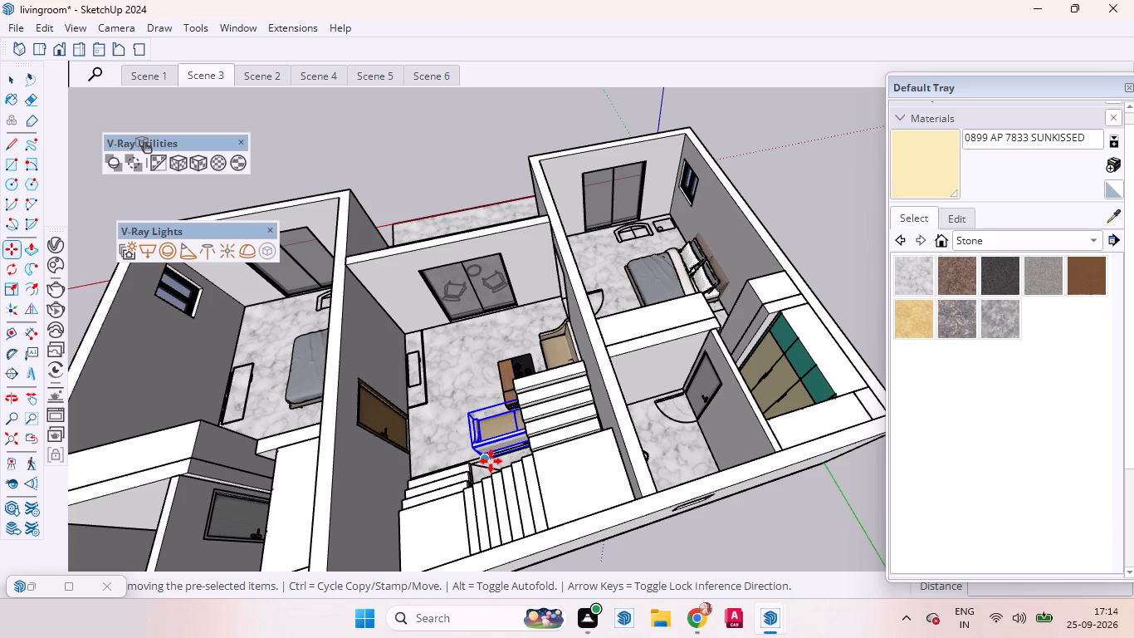
pyautogui.click(481, 445)
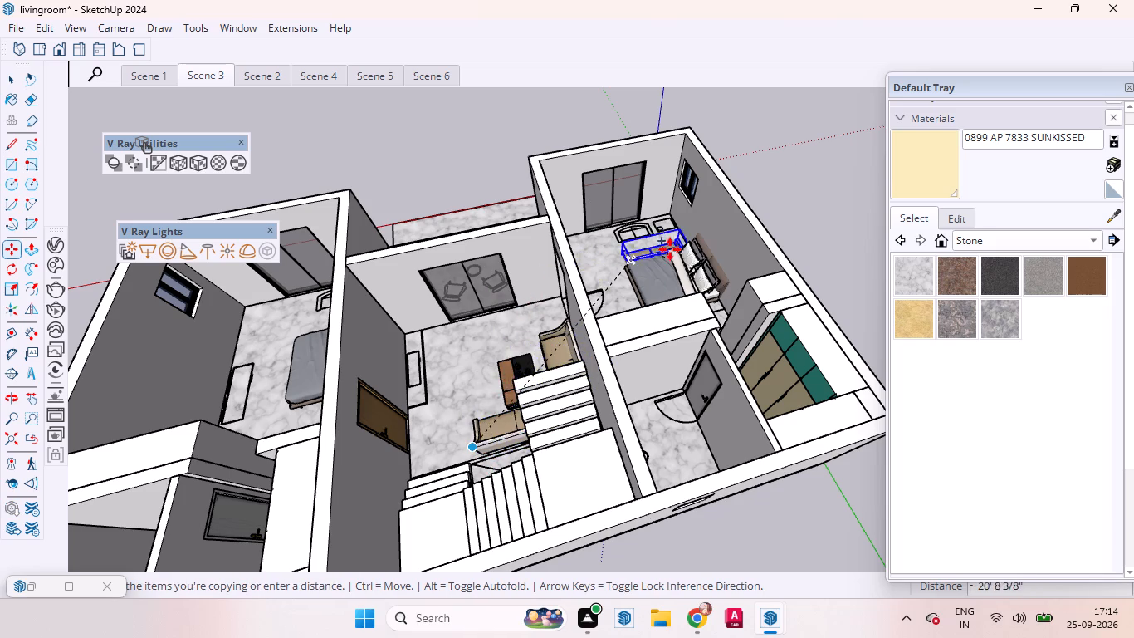
pyautogui.scroll(13, 671, 229)
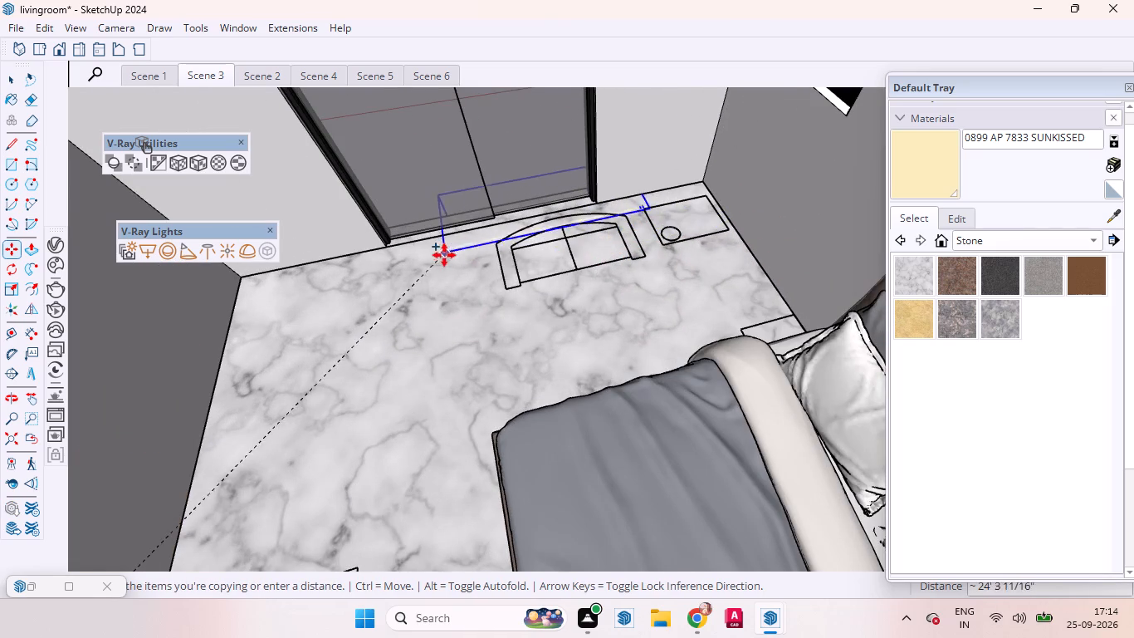
pyautogui.click(467, 309)
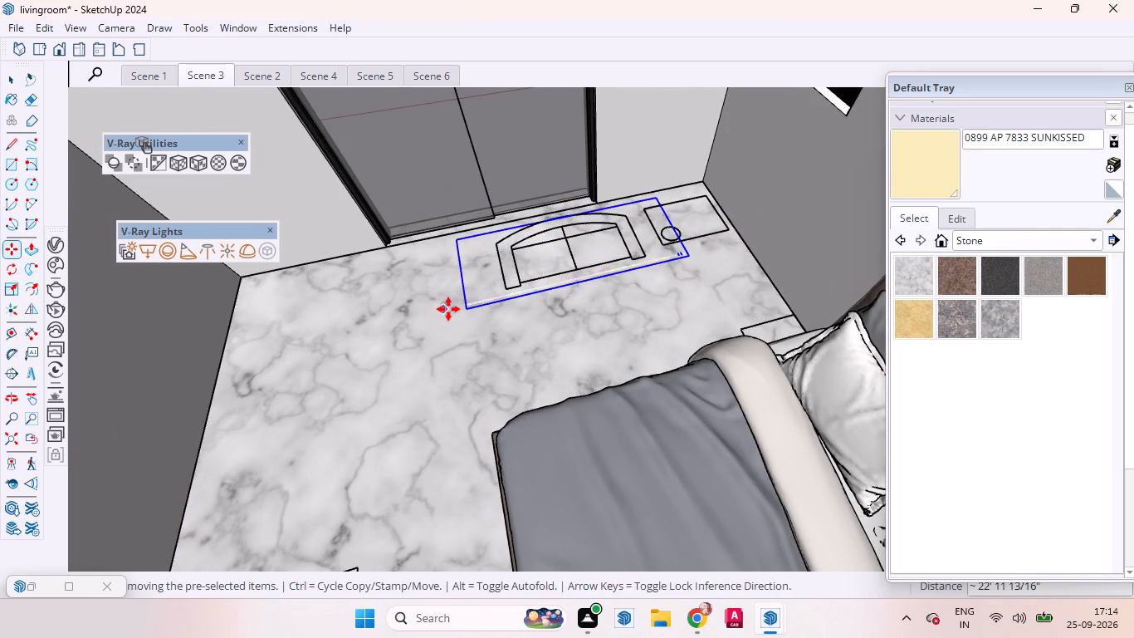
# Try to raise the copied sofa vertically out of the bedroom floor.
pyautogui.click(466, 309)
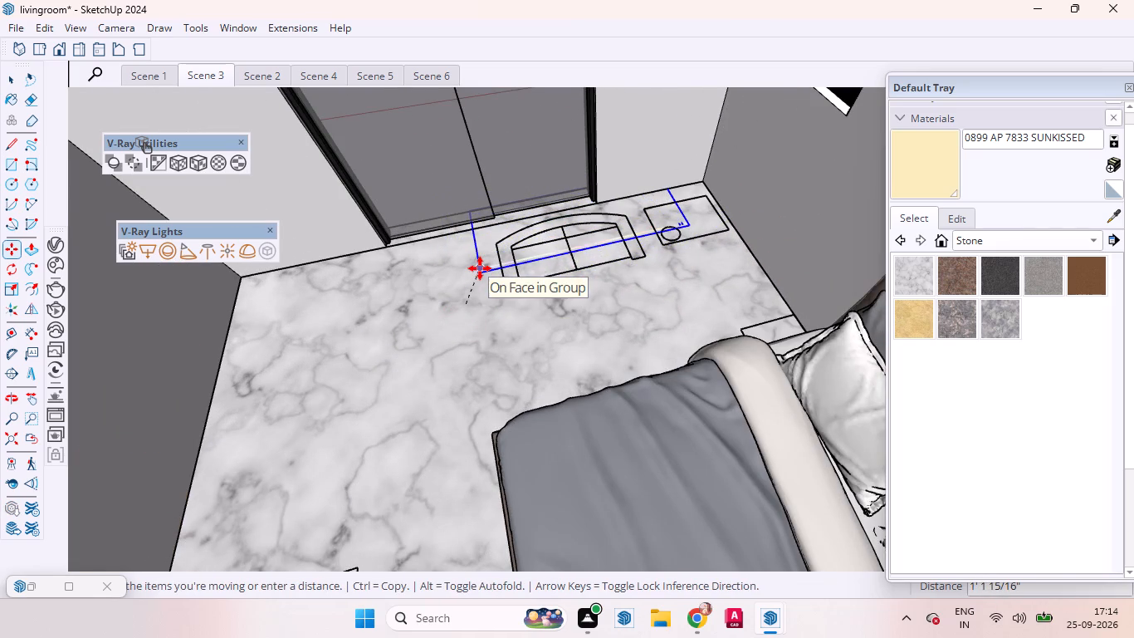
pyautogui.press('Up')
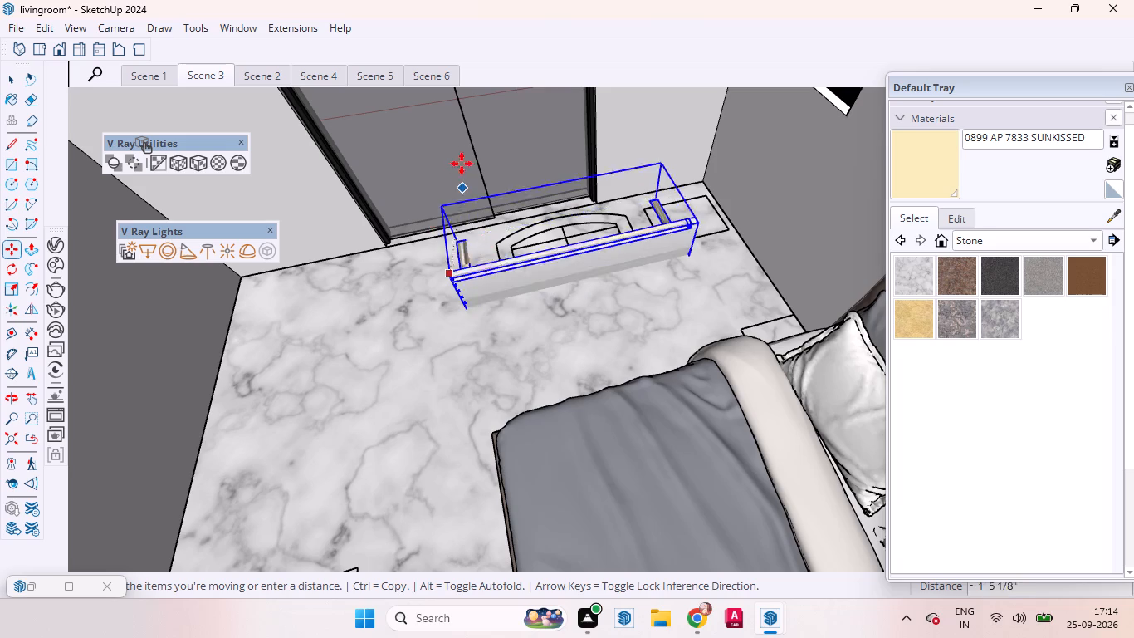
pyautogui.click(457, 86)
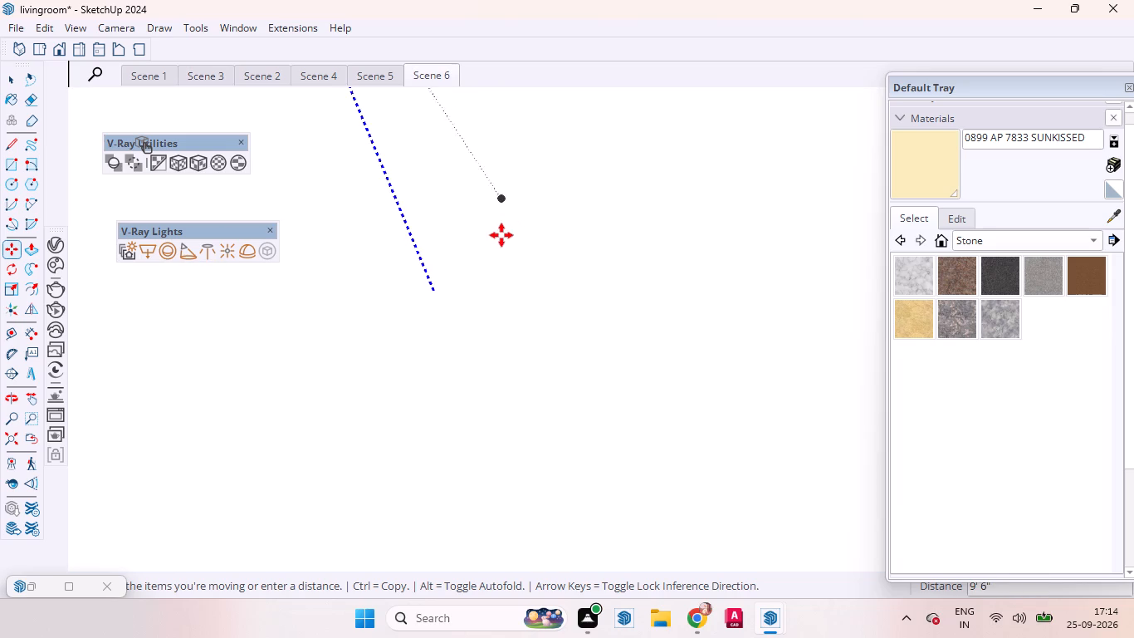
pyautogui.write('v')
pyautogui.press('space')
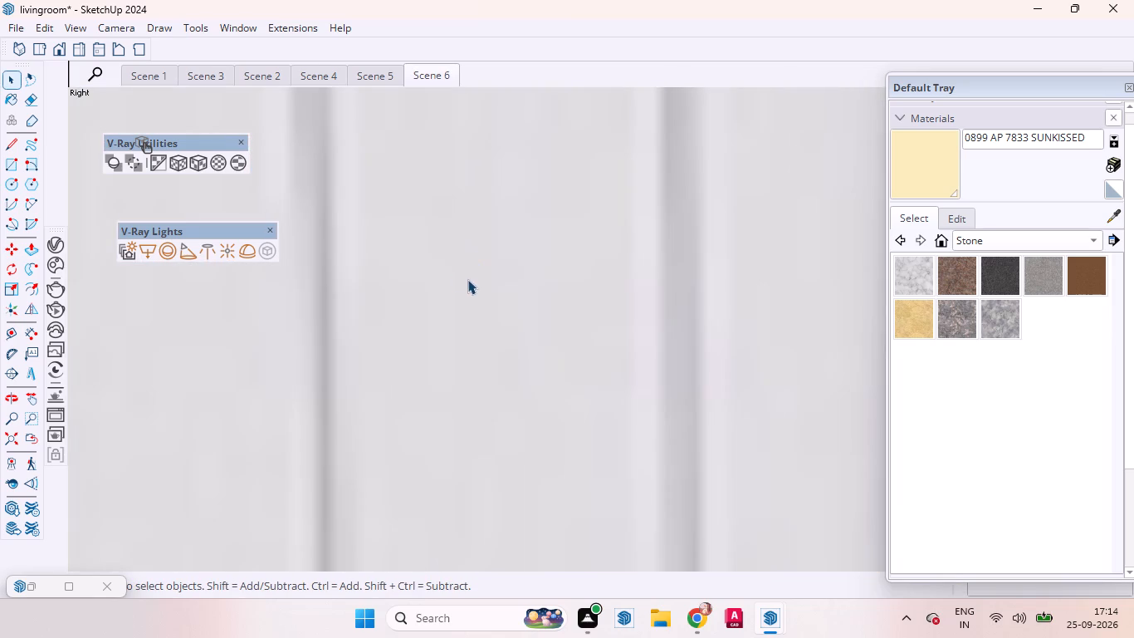
# Hide the ceiling group that covers the whole house.
pyautogui.click(34, 46)
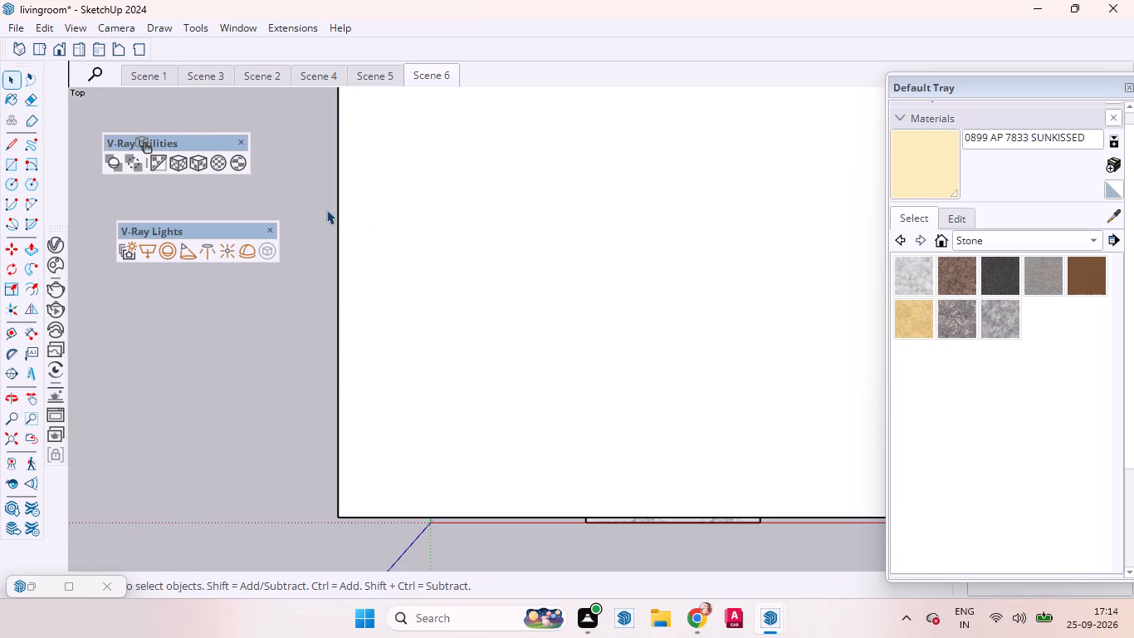
pyautogui.scroll(-6, 369, 254)
pyautogui.click(393, 258)
pyautogui.rightClick(398, 259)
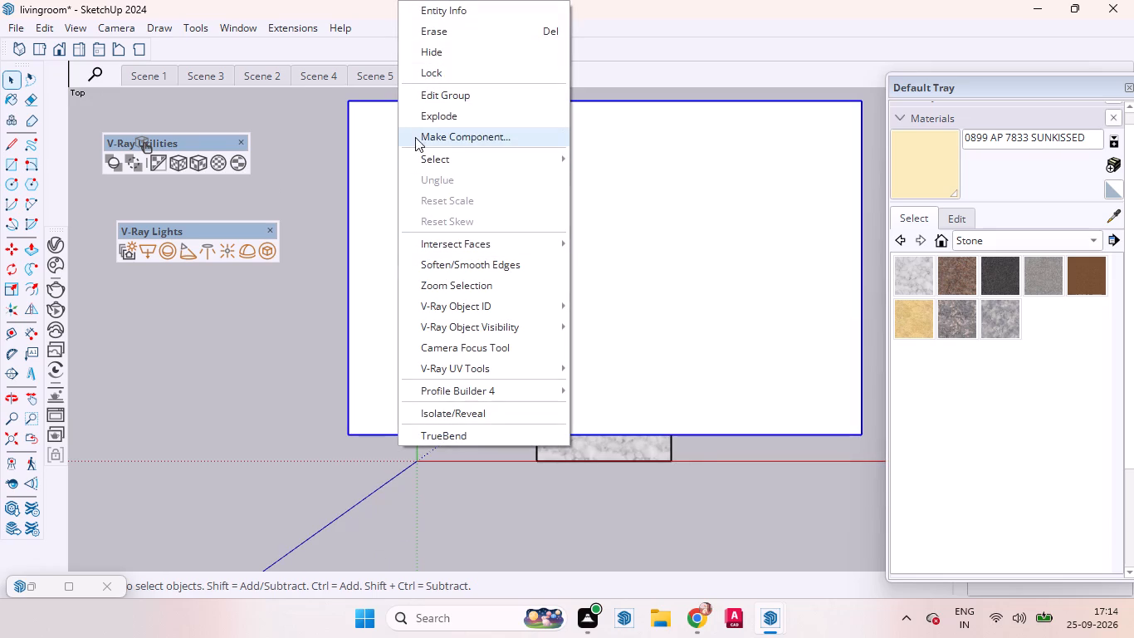
pyautogui.click(447, 45)
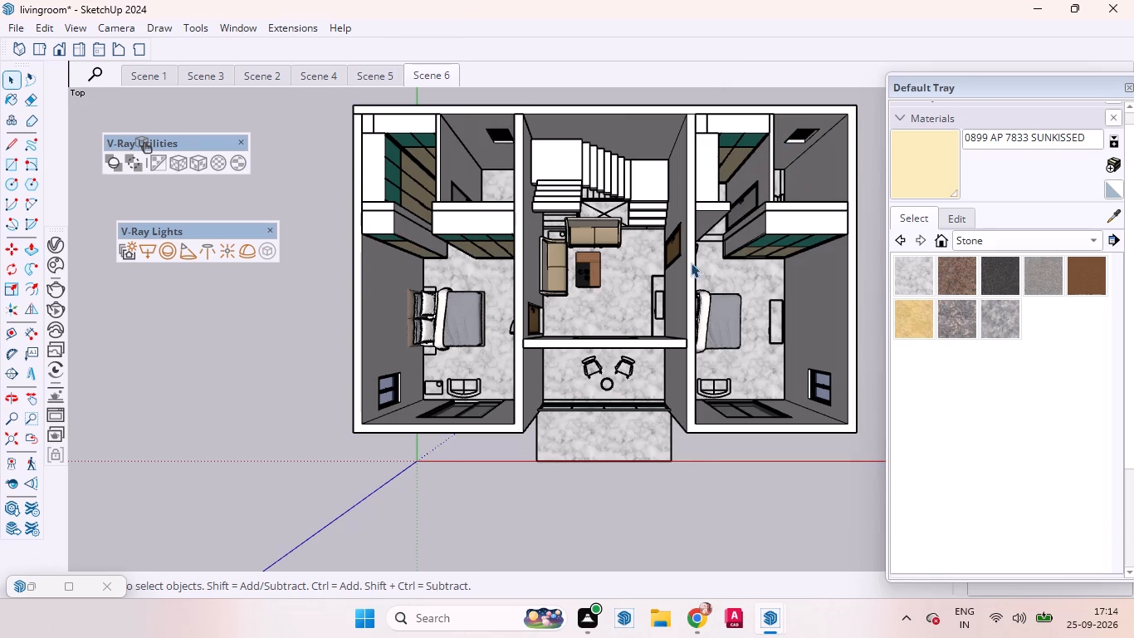
# Copy the sofa beside the stairs into the bedroom whose headboard backs onto the living room, near its large window.
pyautogui.scroll(5, 442, 404)
pyautogui.moveTo(487, 399); pyautogui.dragTo(442, 239, button='middle')
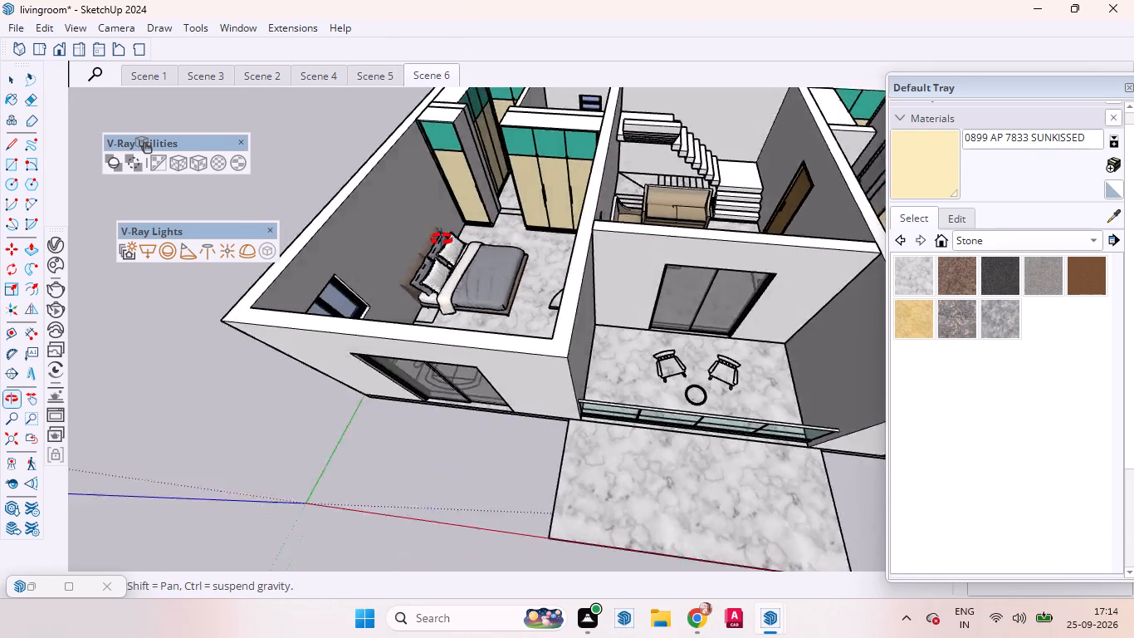
pyautogui.moveTo(442, 239); pyautogui.dragTo(380, 328, button='middle')
pyautogui.scroll(-6, 439, 296)
pyautogui.scroll(1, 437, 296)
pyautogui.scroll(-9, 436, 296)
pyautogui.moveTo(591, 328); pyautogui.dragTo(272, 342, button='middle')
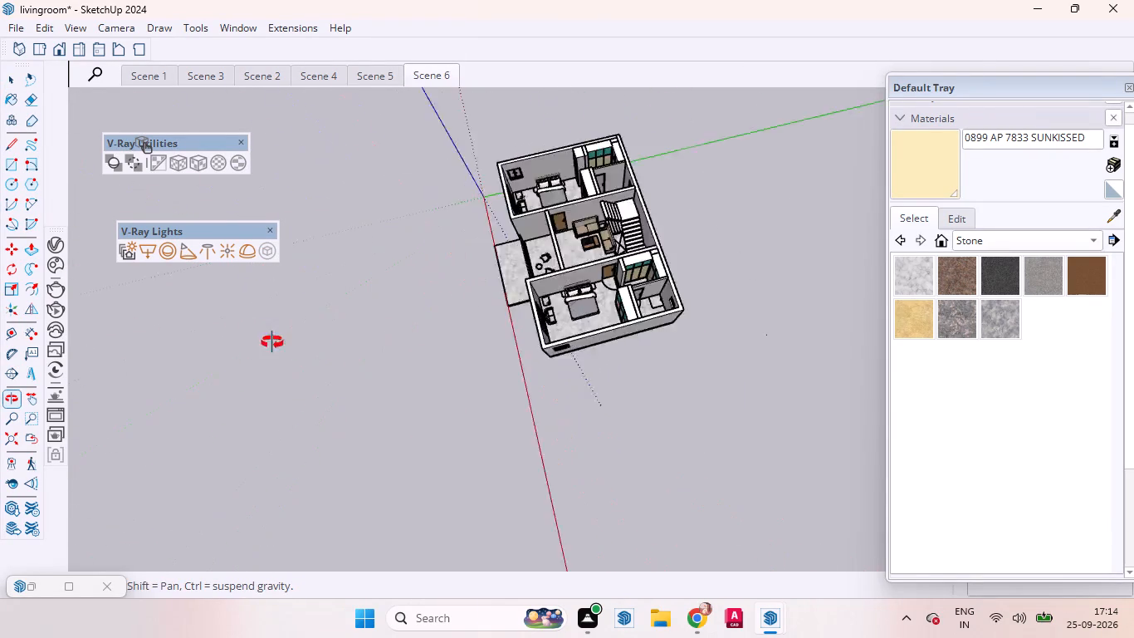
pyautogui.moveTo(272, 342); pyautogui.dragTo(231, 375, button='middle')
pyautogui.scroll(17, 570, 276)
pyautogui.moveTo(546, 326); pyautogui.dragTo(369, 249, button='middle')
pyautogui.scroll(-3, 549, 326)
pyautogui.scroll(1, 549, 326)
pyautogui.scroll(-2, 549, 326)
pyautogui.scroll(1, 547, 328)
pyautogui.scroll(-3, 546, 329)
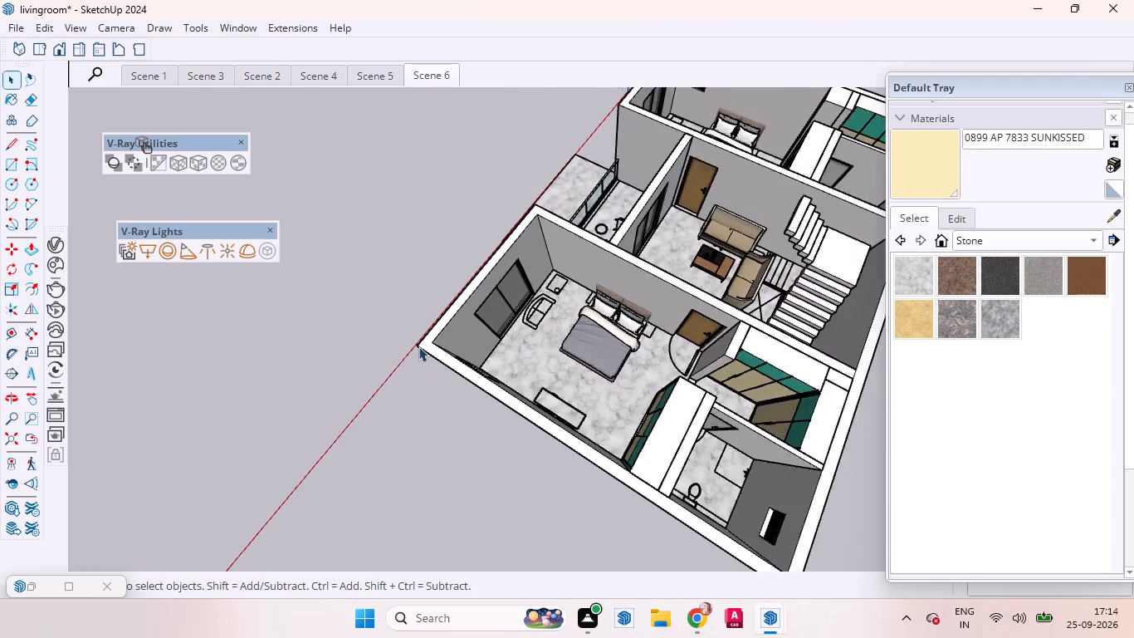
pyautogui.scroll(-1, 418, 346)
pyautogui.scroll(1, 418, 347)
pyautogui.scroll(5, 737, 286)
pyautogui.moveTo(711, 279); pyautogui.dragTo(595, 263, button='middle')
pyautogui.click(704, 327)
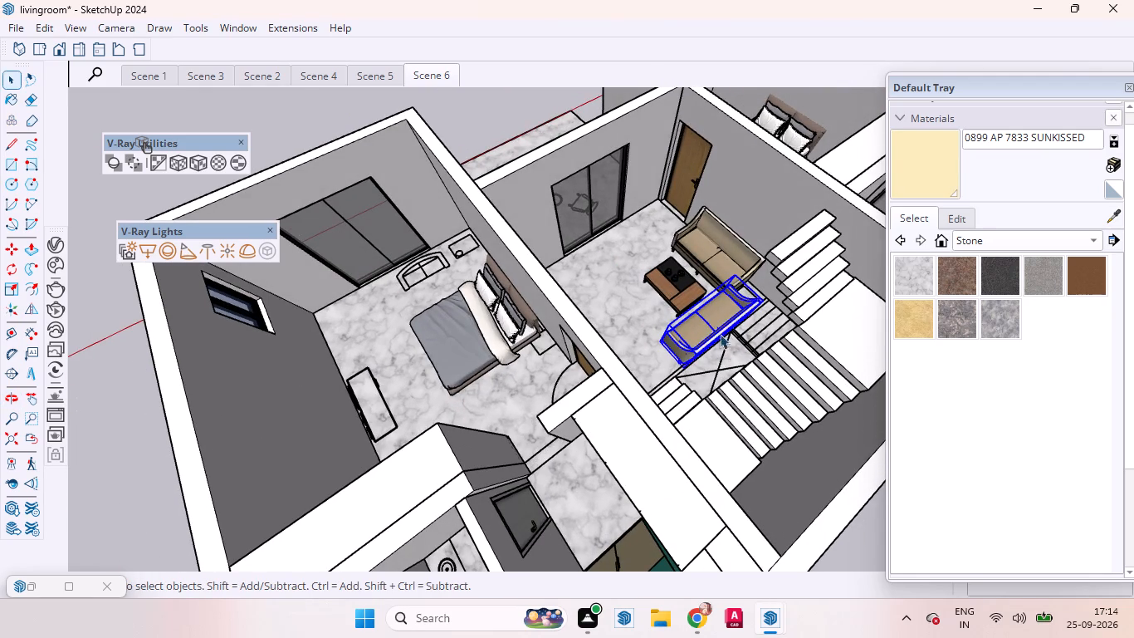
pyautogui.press('m')
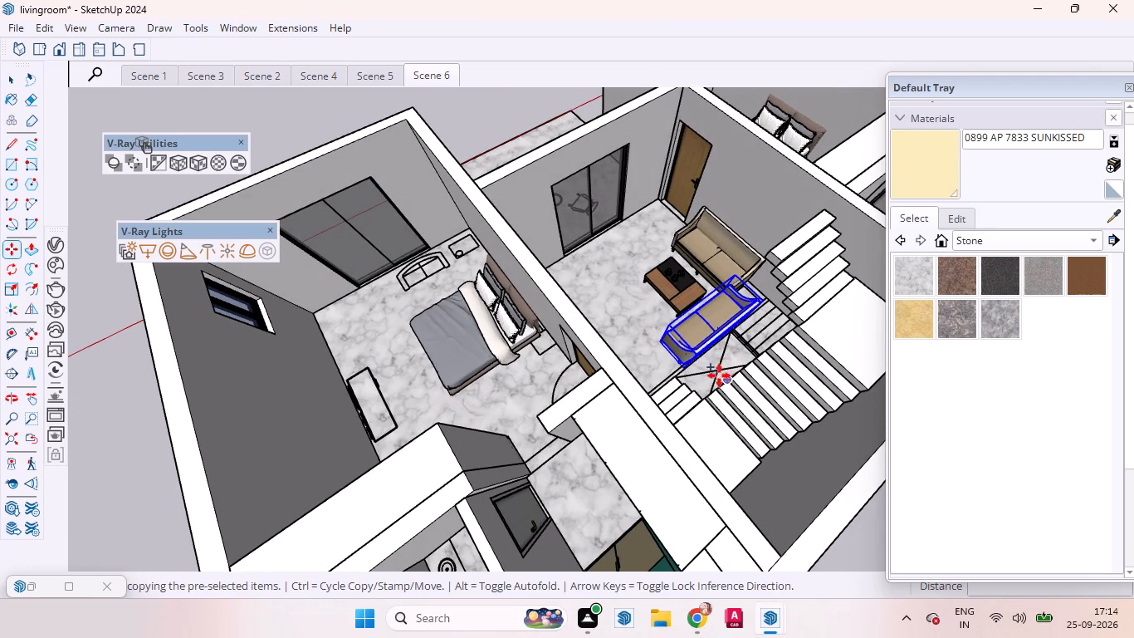
pyautogui.click(686, 378)
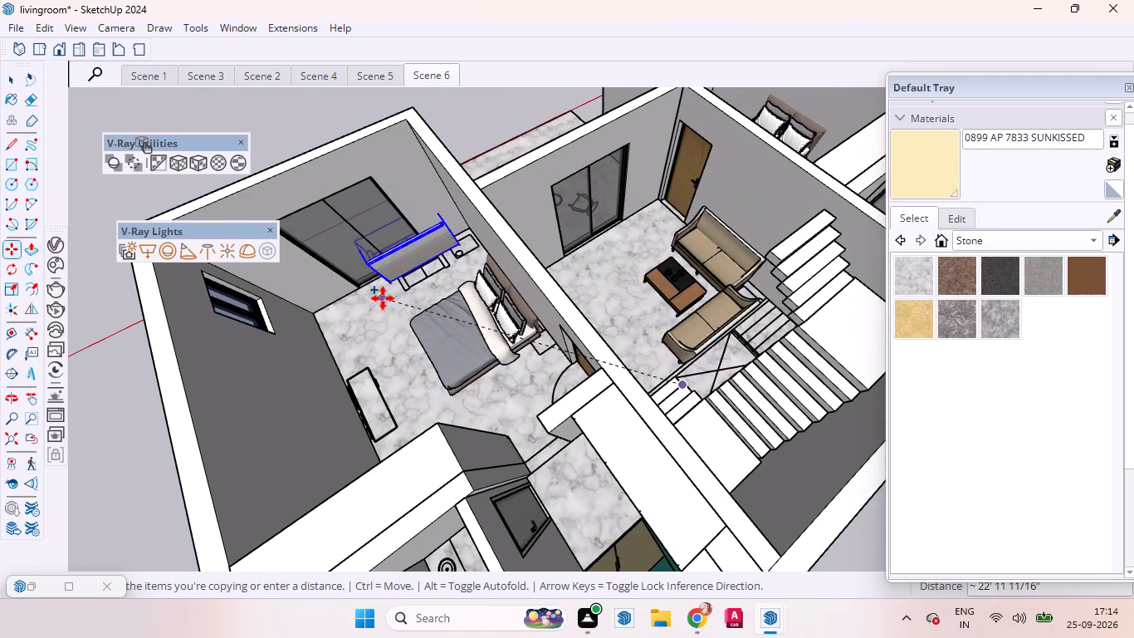
pyautogui.scroll(2, 385, 298)
pyautogui.scroll(-2, 389, 302)
pyautogui.scroll(2, 389, 302)
pyautogui.scroll(-1, 392, 302)
pyautogui.scroll(5, 394, 299)
pyautogui.click(382, 335)
# Raise the copied bedroom sofa along the vertical axis until its legs clear the marble floor.
pyautogui.scroll(6, 395, 317)
pyautogui.moveTo(376, 341); pyautogui.dragTo(432, 202, button='middle')
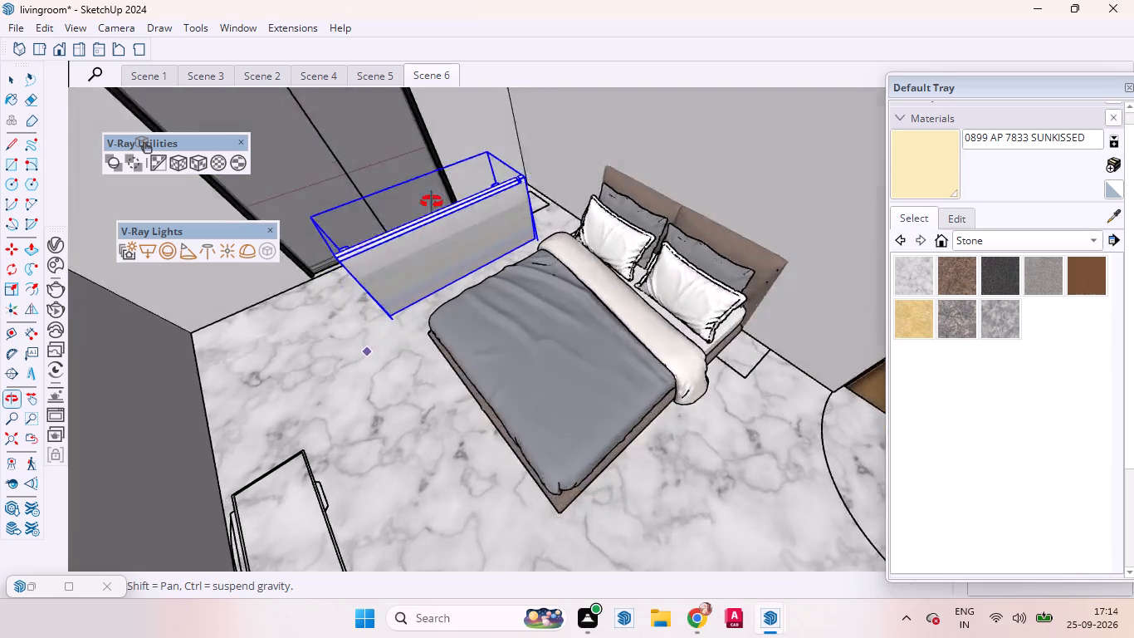
pyautogui.moveTo(432, 202); pyautogui.dragTo(472, 162, button='middle')
pyautogui.scroll(2, 353, 281)
pyautogui.scroll(-2, 363, 294)
pyautogui.scroll(4, 369, 301)
pyautogui.scroll(-1, 393, 359)
pyautogui.scroll(3, 393, 359)
pyautogui.click(369, 351)
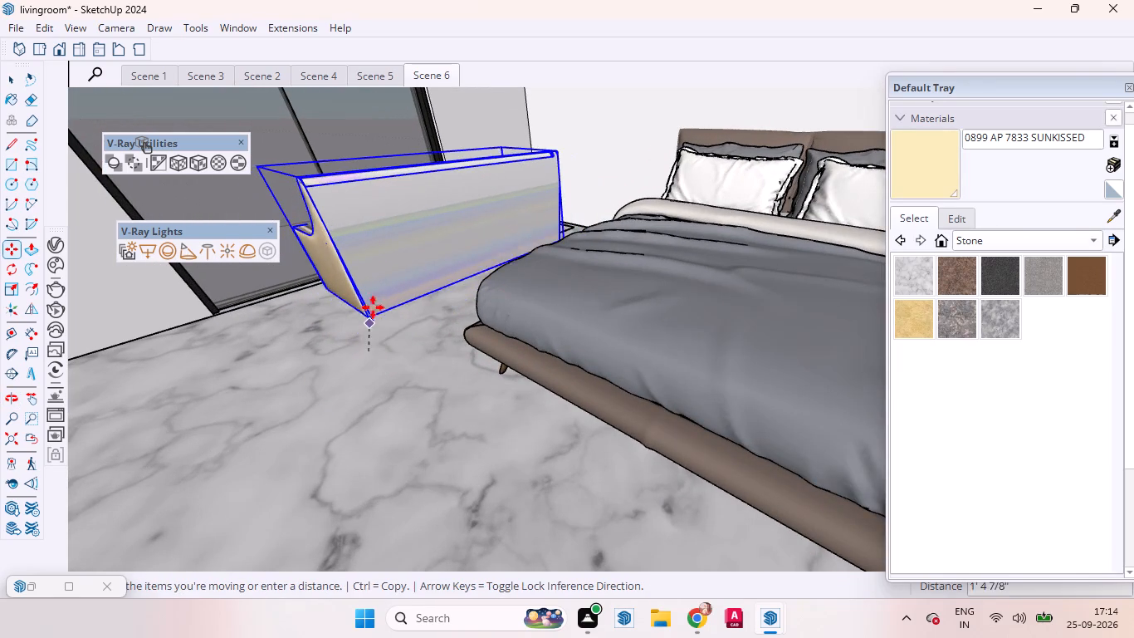
pyautogui.press('Up')
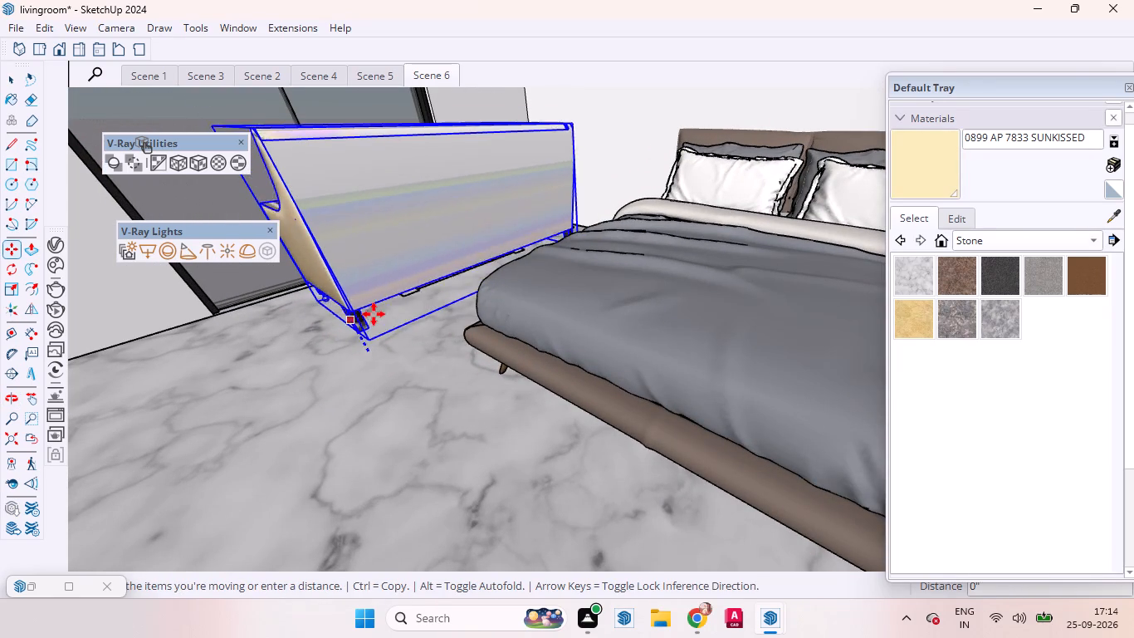
pyautogui.click(373, 304)
# Lower the copied bedroom sofa slightly from its front leg so that its feet rest on the floor.
pyautogui.scroll(2, 326, 379)
pyautogui.scroll(-3, 329, 375)
pyautogui.scroll(1, 343, 345)
pyautogui.scroll(-2, 343, 345)
pyautogui.moveTo(344, 345); pyautogui.dragTo(395, 264, button='middle')
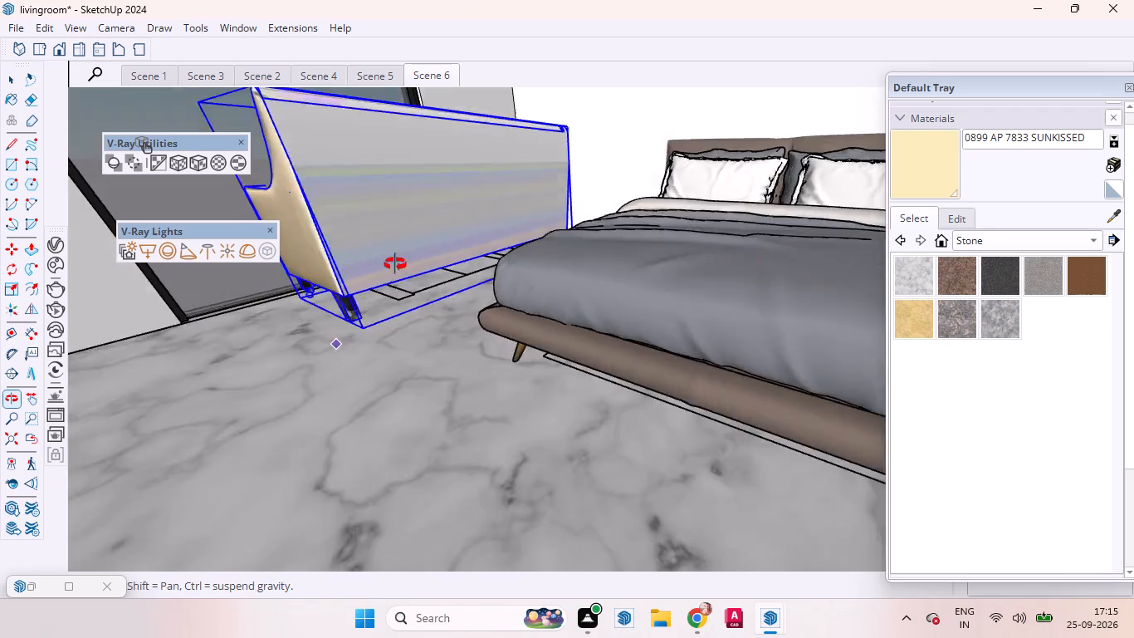
pyautogui.moveTo(395, 264); pyautogui.dragTo(434, 291, button='middle')
pyautogui.scroll(5, 365, 333)
pyautogui.click(338, 330)
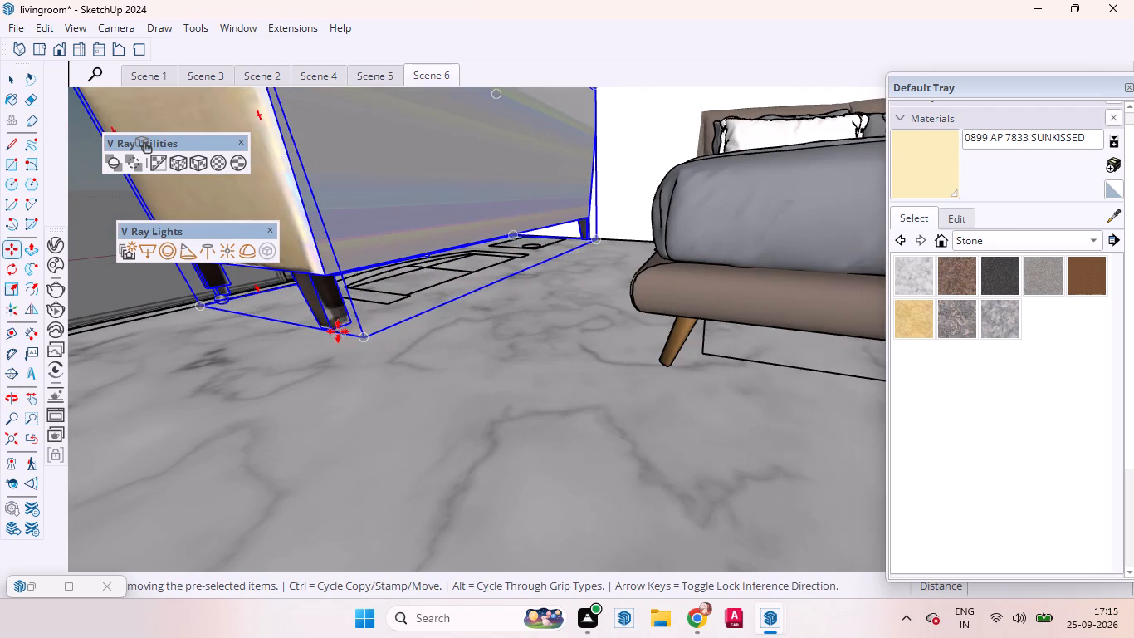
pyautogui.click(341, 361)
pyautogui.press('space')
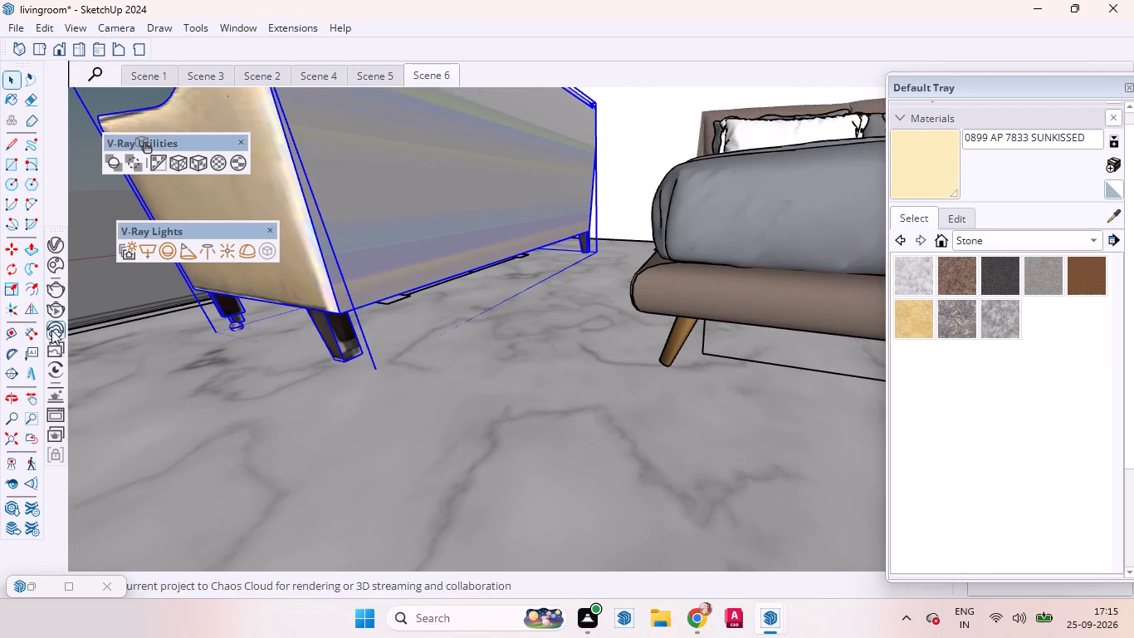
# Flip the copied bedroom sofa front to back with the Flip tool.
pyautogui.click(35, 312)
pyautogui.scroll(-5, 270, 484)
pyautogui.scroll(-7, 244, 547)
pyautogui.scroll(1, 257, 539)
pyautogui.scroll(-1, 257, 539)
pyautogui.scroll(1, 257, 539)
pyautogui.scroll(-3, 257, 538)
pyautogui.click(301, 150)
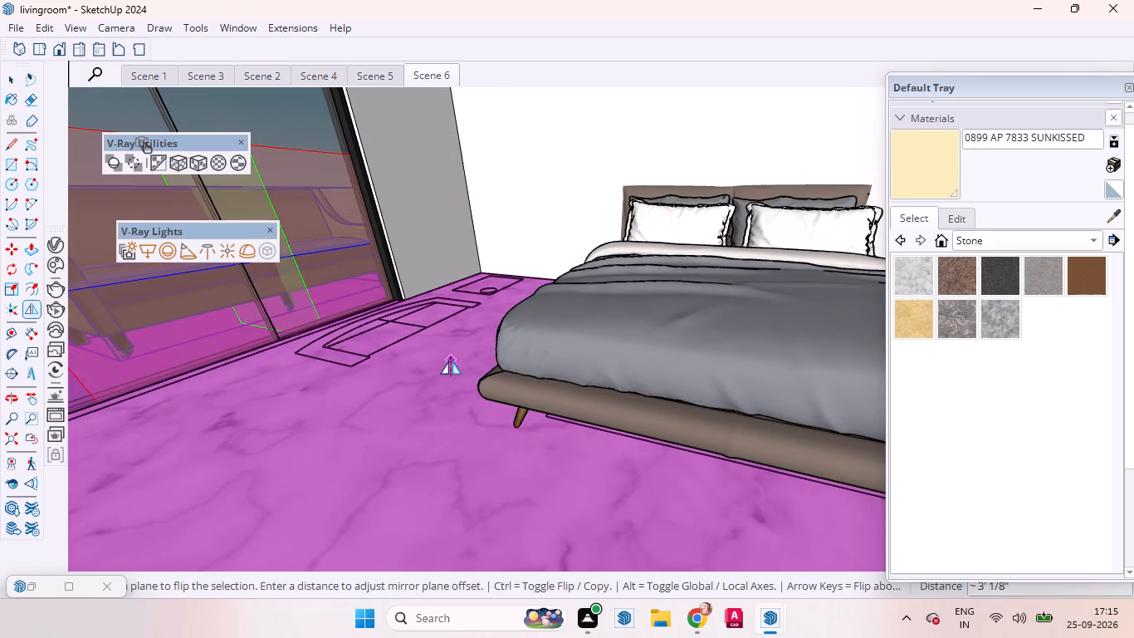
pyautogui.scroll(-11, 452, 371)
pyautogui.press('space')
# From the top view, move the flipped sofa about 5' 9" along the green axis, from outside the house back into the bedroom.
pyautogui.scroll(-5, 486, 437)
pyautogui.scroll(3, 502, 452)
pyautogui.scroll(-6, 502, 452)
pyautogui.scroll(3, 480, 494)
pyautogui.scroll(-2, 479, 495)
pyautogui.scroll(2, 471, 508)
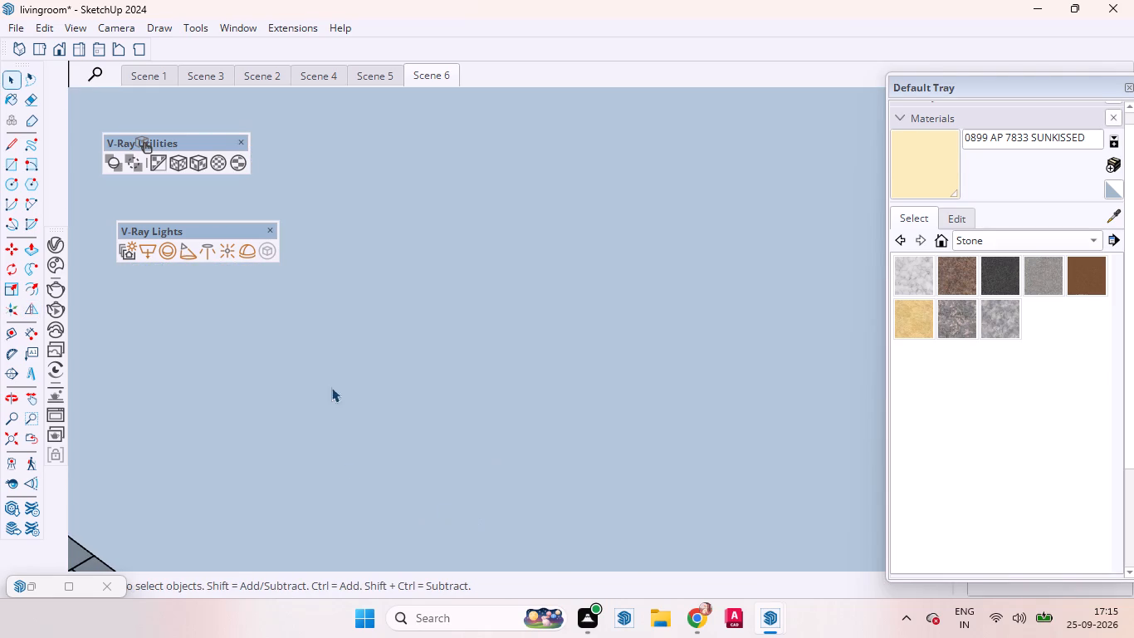
pyautogui.click(42, 47)
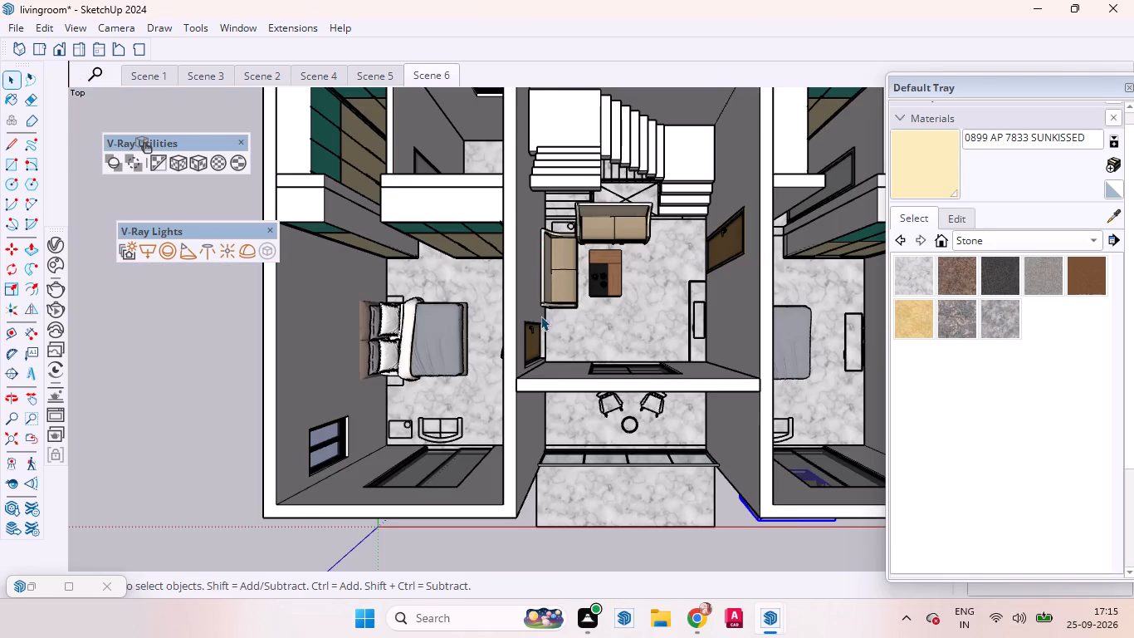
pyautogui.scroll(-12, 540, 316)
pyautogui.scroll(8, 592, 375)
pyautogui.scroll(-1, 680, 393)
pyautogui.scroll(4, 681, 393)
pyautogui.scroll(-1, 671, 411)
pyautogui.scroll(2, 671, 411)
pyautogui.scroll(-1, 671, 411)
pyautogui.scroll(6, 671, 411)
pyautogui.scroll(-4, 678, 400)
pyautogui.scroll(1, 679, 400)
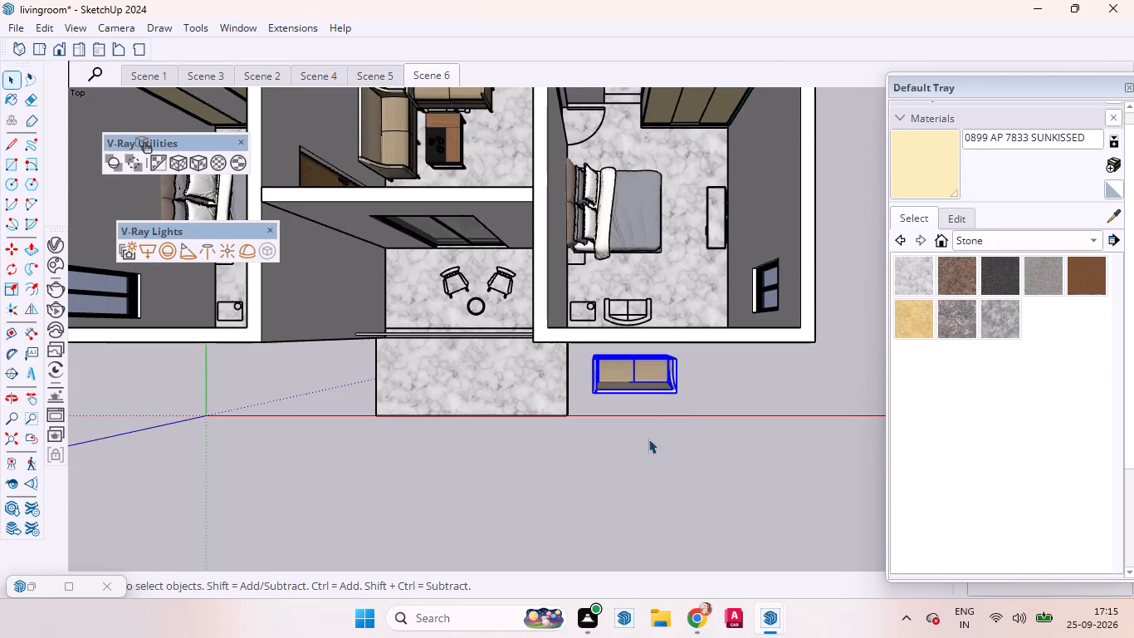
pyautogui.press('m')
pyautogui.scroll(-1, 706, 397)
pyautogui.scroll(4, 706, 397)
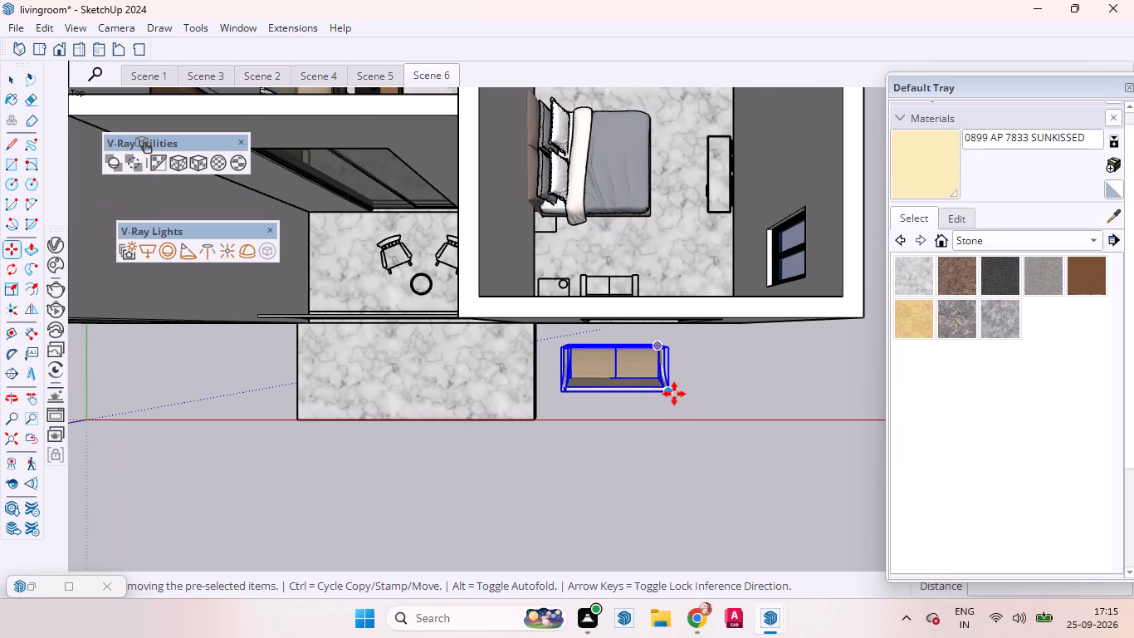
pyautogui.click(674, 394)
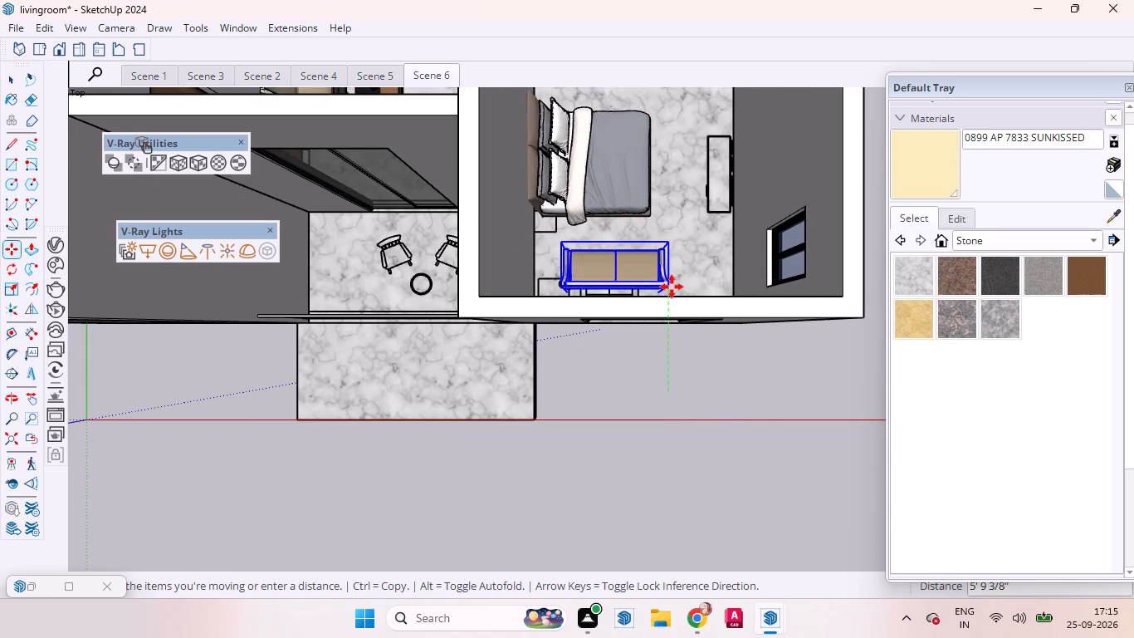
pyautogui.click(672, 287)
# Shift the bedroom sofa about 9" across the floor from its front leg corner, closer to the large window and bedside wall.
pyautogui.moveTo(670, 317); pyautogui.dragTo(425, 278, button='middle')
pyautogui.scroll(1, 670, 317)
pyautogui.scroll(-5, 589, 334)
pyautogui.moveTo(523, 333); pyautogui.dragTo(692, 235, button='middle')
pyautogui.scroll(1, 588, 390)
pyautogui.moveTo(588, 390); pyautogui.dragTo(769, 377, button='middle')
pyautogui.scroll(3, 489, 354)
pyautogui.moveTo(492, 371); pyautogui.dragTo(758, 369, button='middle')
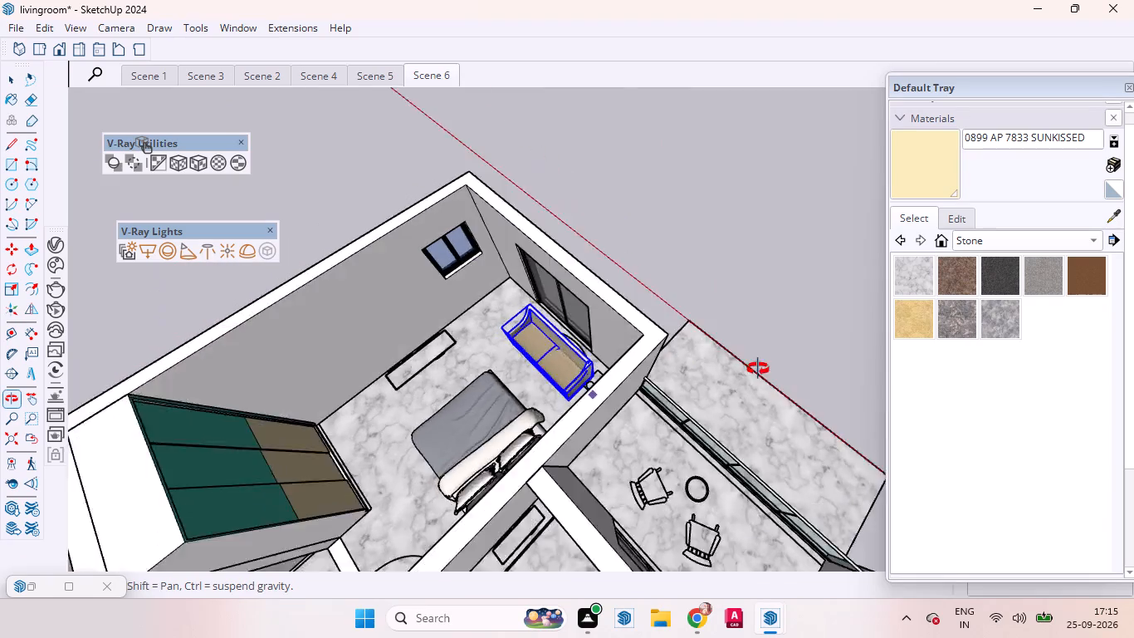
pyautogui.moveTo(758, 369); pyautogui.dragTo(802, 350, button='middle')
pyautogui.scroll(5, 407, 425)
pyautogui.moveTo(497, 445); pyautogui.dragTo(653, 346, button='middle')
pyautogui.scroll(13, 593, 384)
pyautogui.scroll(-4, 593, 384)
pyautogui.scroll(7, 593, 384)
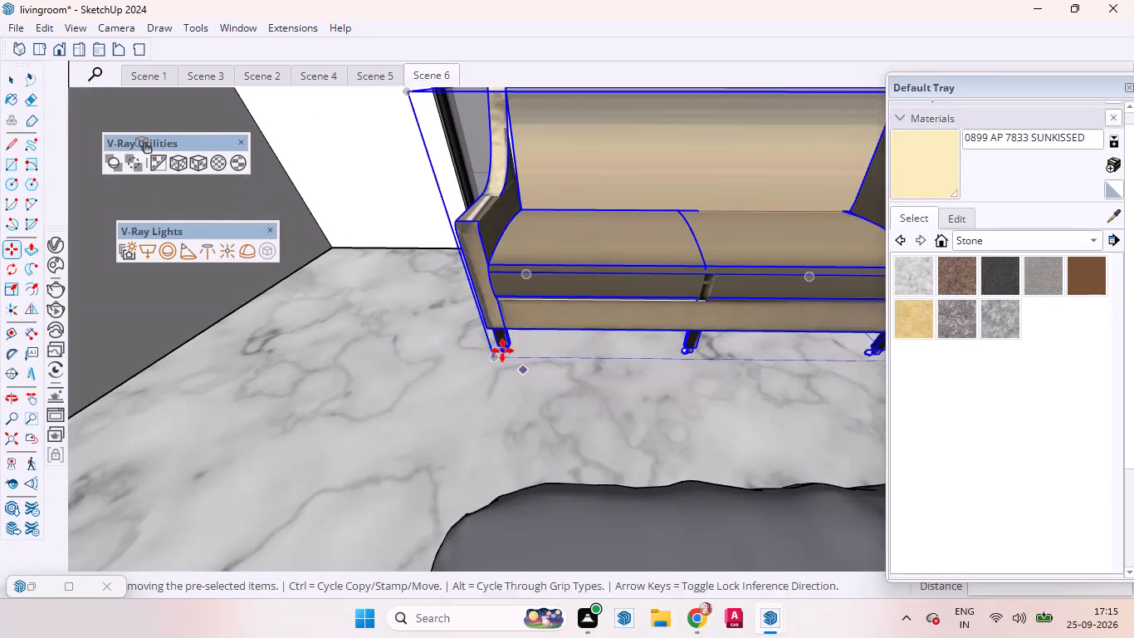
pyautogui.click(490, 354)
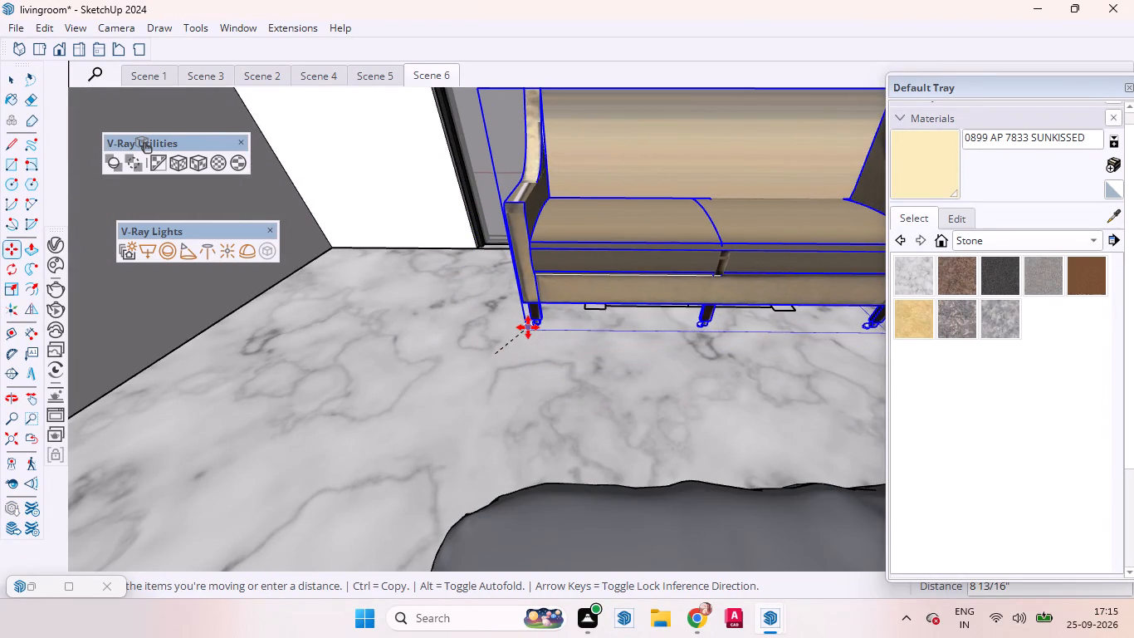
pyautogui.click(528, 327)
# Scale the bedroom sofa's length along the green axis to about 0.92, keeping the end nearest the headboard wall fixed.
pyautogui.moveTo(471, 341); pyautogui.dragTo(704, 442, button='middle')
pyautogui.scroll(1, 706, 444)
pyautogui.scroll(-5, 674, 452)
pyautogui.scroll(1, 674, 466)
pyautogui.scroll(-5, 674, 468)
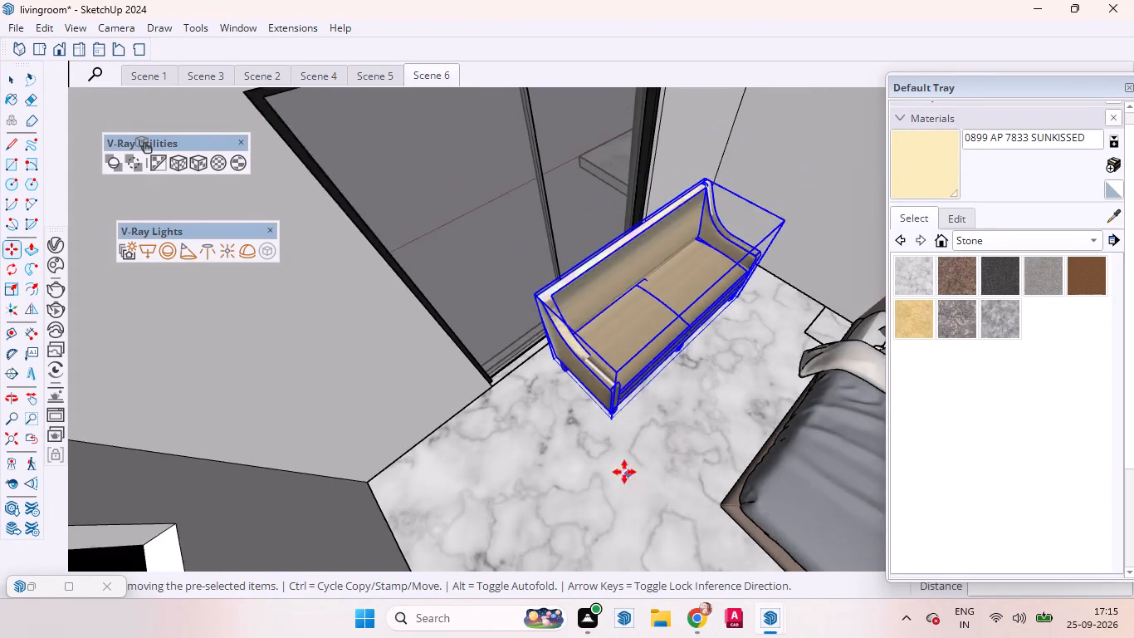
pyautogui.moveTo(653, 429); pyautogui.dragTo(464, 323, button='middle')
pyautogui.moveTo(658, 363); pyautogui.dragTo(638, 346, button='middle')
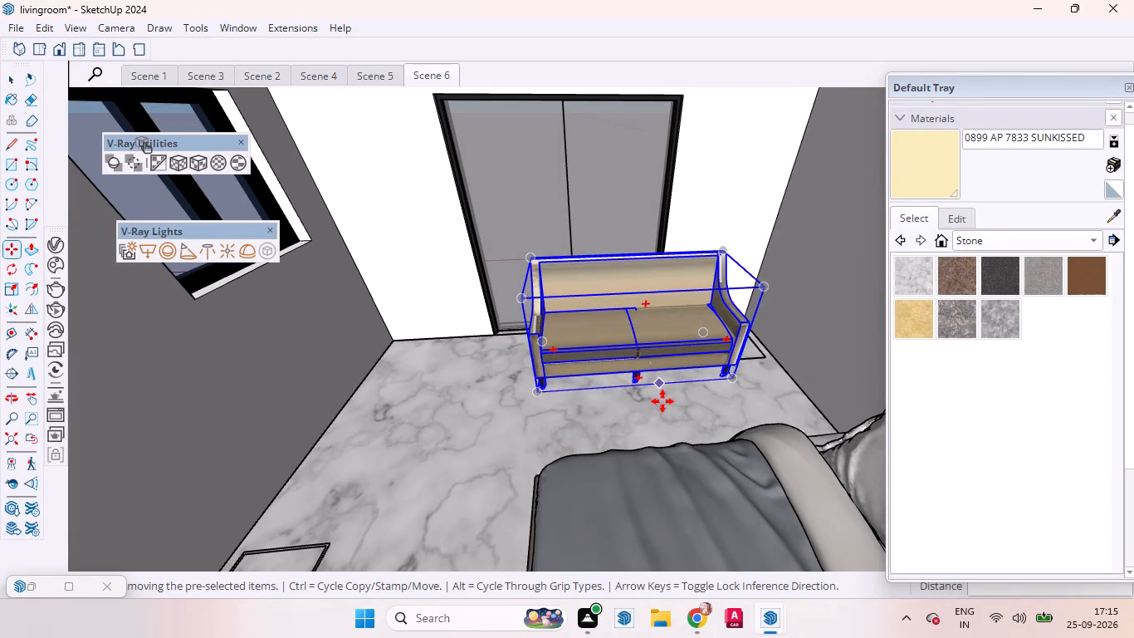
pyautogui.press('s')
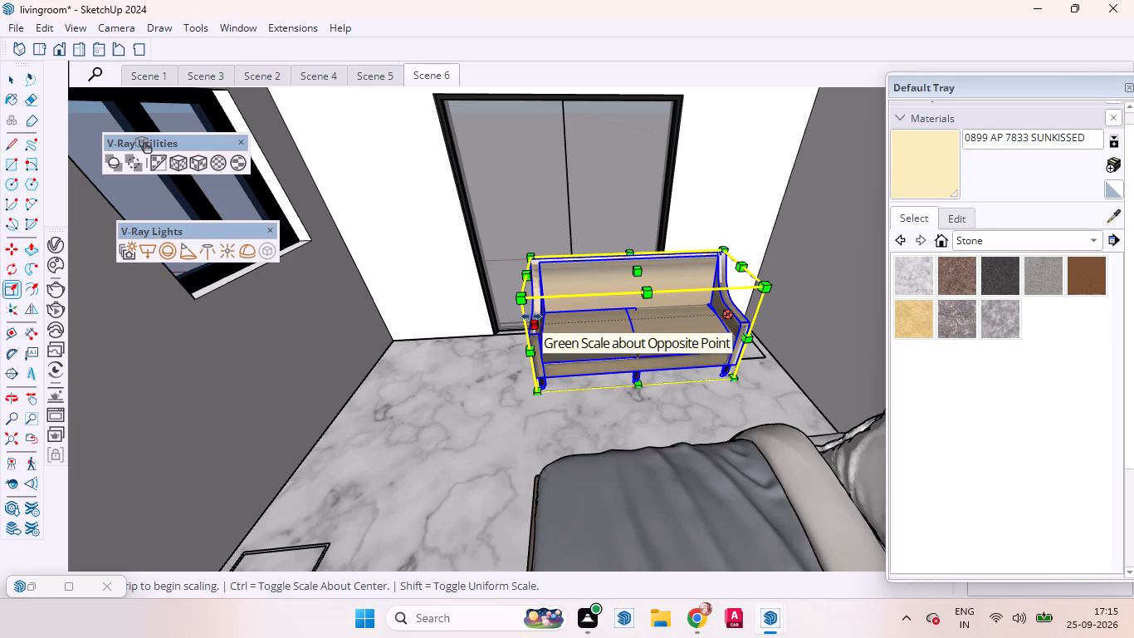
pyautogui.moveTo(531, 316); pyautogui.dragTo(551, 313)
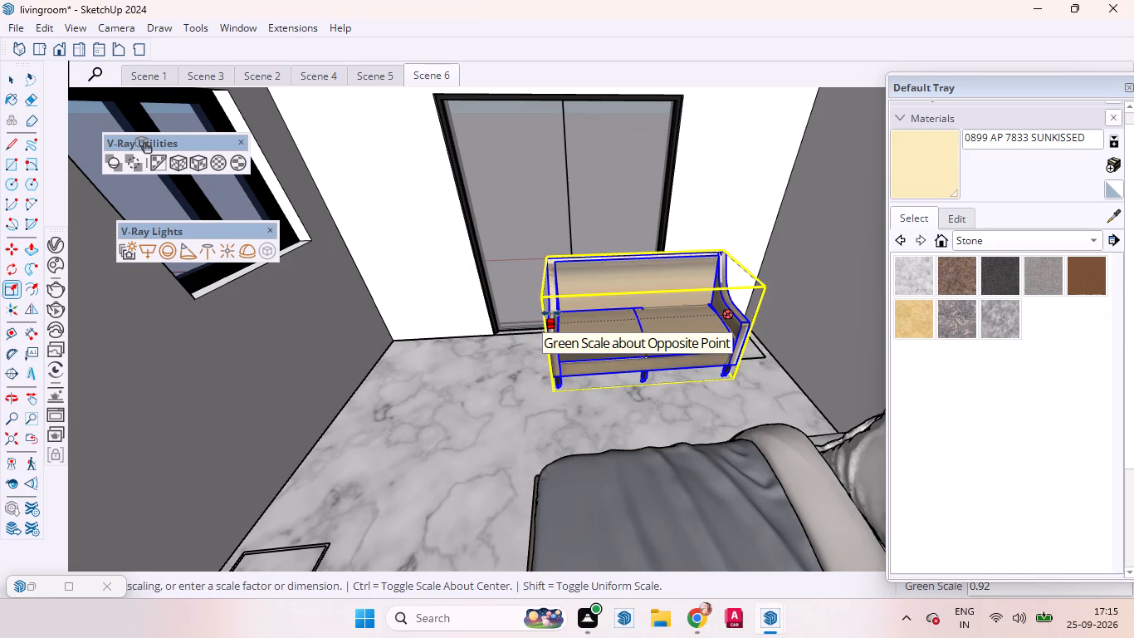
pyautogui.moveTo(551, 313); pyautogui.dragTo(553, 313)
pyautogui.press('space')
# Copy the shortened sofa about 28' along the red axis into the opposite bedroom, in front of its large window.
pyautogui.press('m')
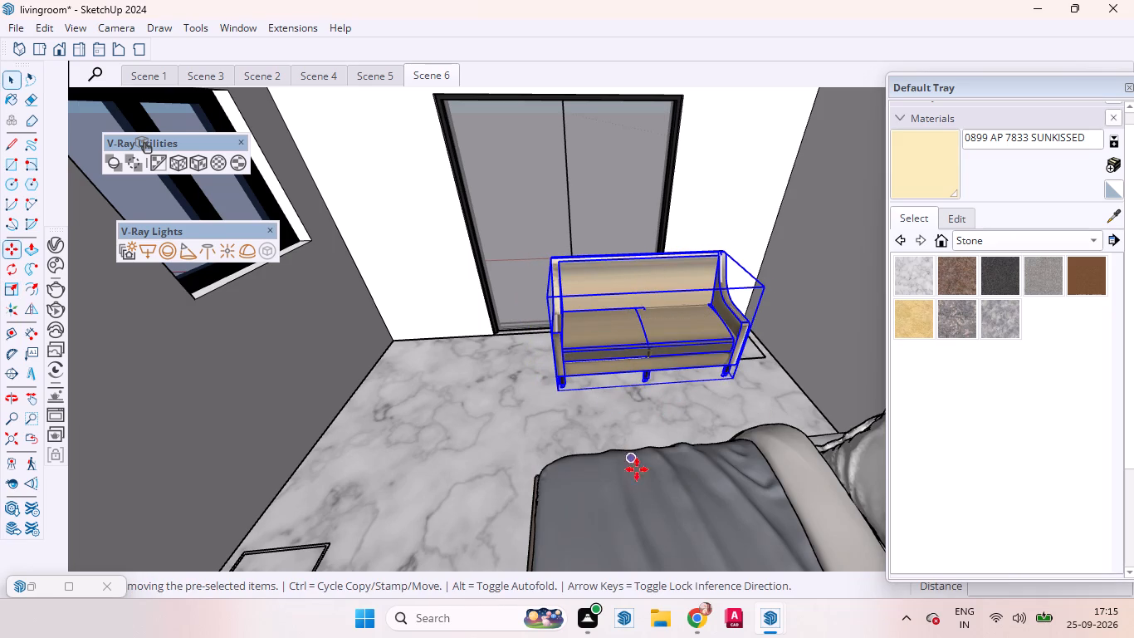
pyautogui.click(735, 390)
pyautogui.scroll(-8, 723, 402)
pyautogui.scroll(2, 664, 438)
pyautogui.scroll(-1, 664, 440)
pyautogui.scroll(2, 664, 454)
pyautogui.scroll(-5, 664, 461)
pyautogui.scroll(4, 580, 476)
pyautogui.scroll(-1, 579, 477)
pyautogui.scroll(4, 506, 439)
pyautogui.scroll(-9, 506, 439)
pyautogui.scroll(1, 481, 432)
pyautogui.scroll(-7, 489, 431)
pyautogui.scroll(3, 419, 406)
pyautogui.scroll(-7, 419, 406)
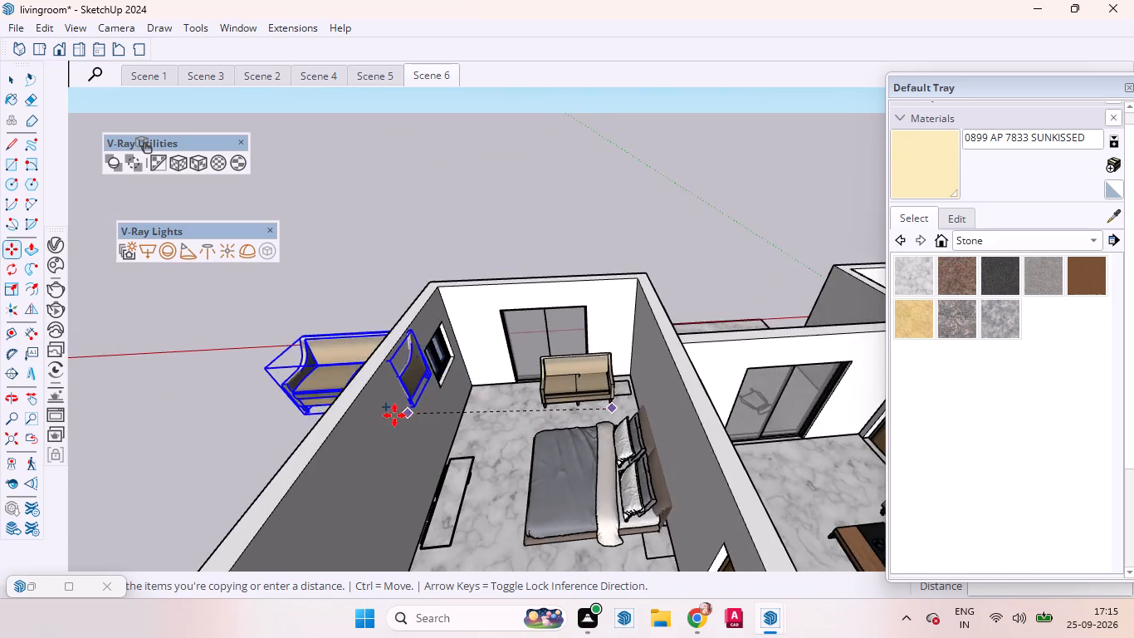
pyautogui.scroll(-7, 394, 415)
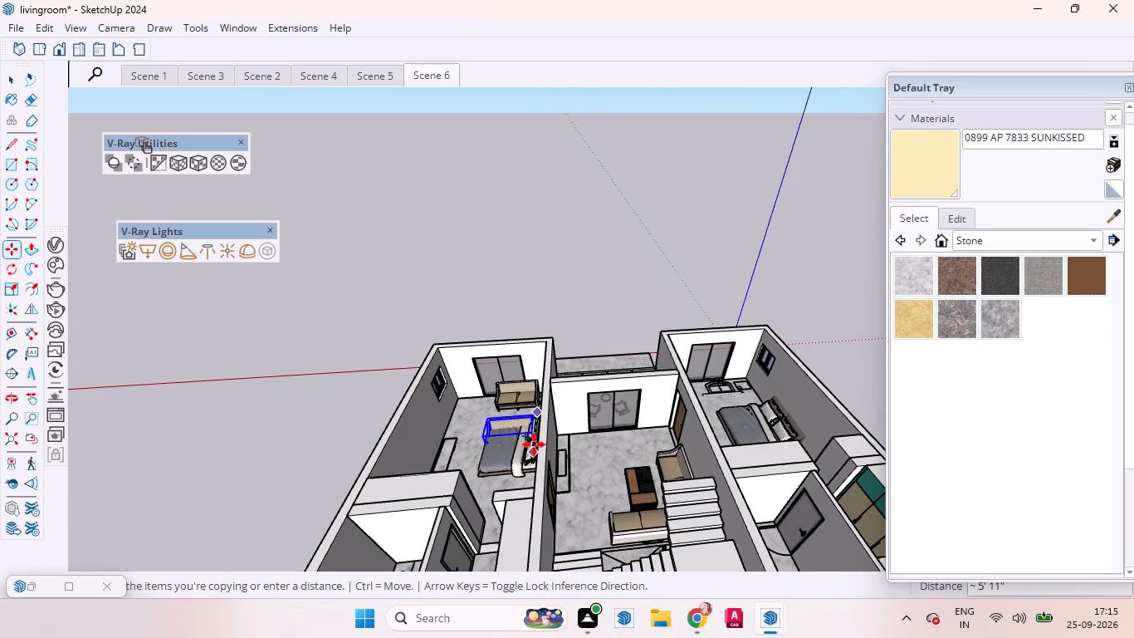
pyautogui.scroll(-6, 523, 474)
pyautogui.scroll(2, 745, 402)
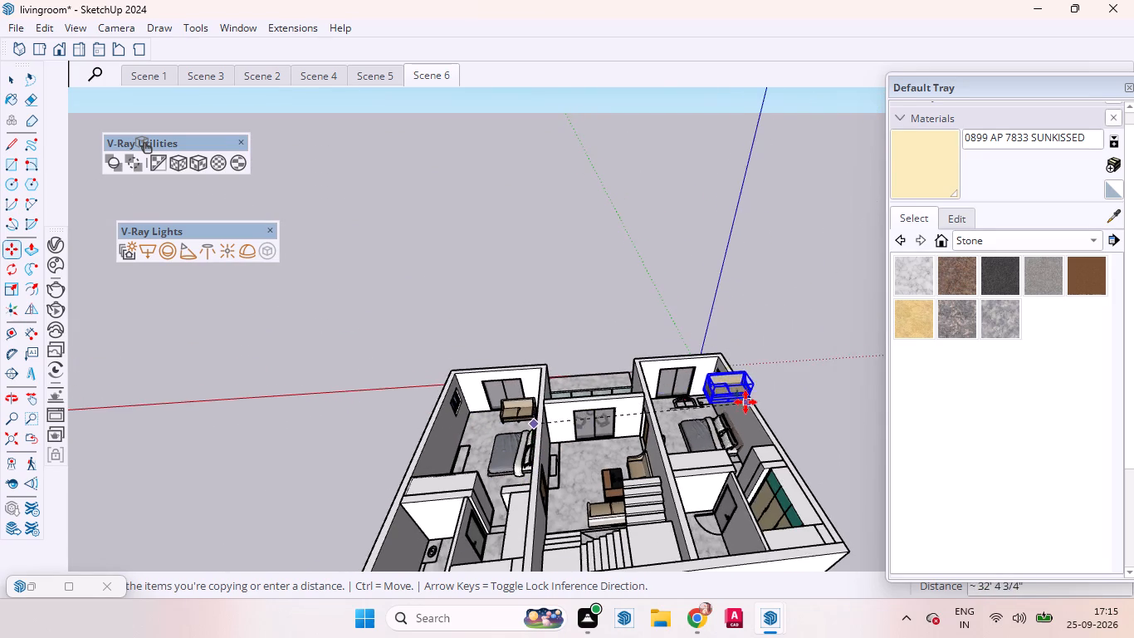
pyautogui.scroll(8, 745, 402)
pyautogui.scroll(-2, 711, 421)
pyautogui.scroll(9, 711, 421)
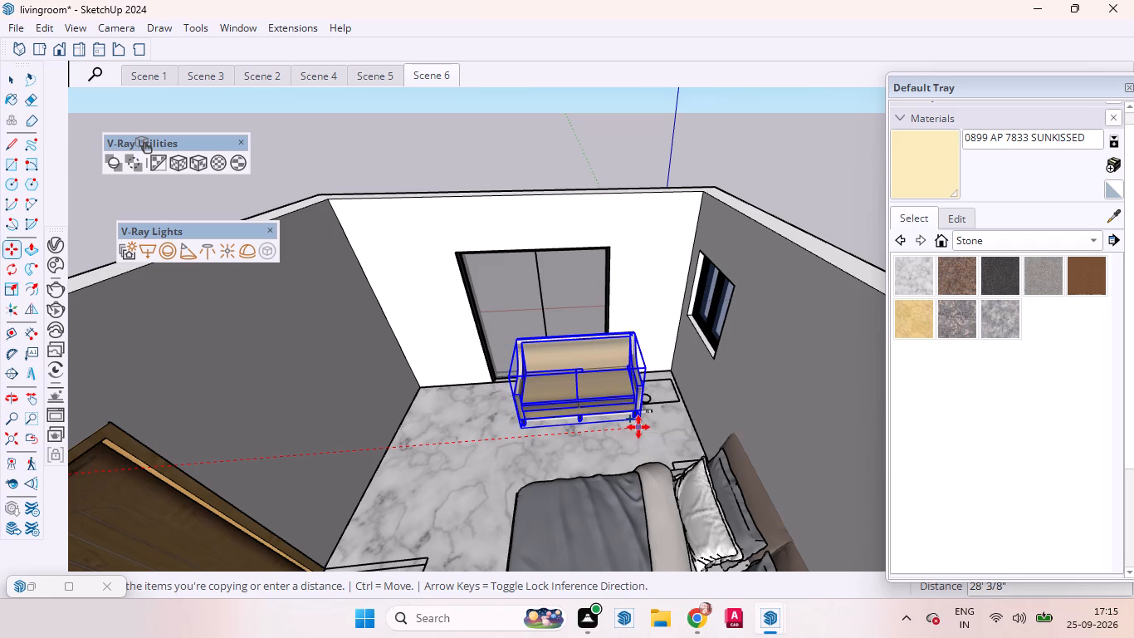
pyautogui.click(641, 427)
pyautogui.press('space')
pyautogui.click(762, 153)
# Examine the sofa placement in both bedrooms and the living room from around the house.
pyautogui.scroll(-2, 728, 221)
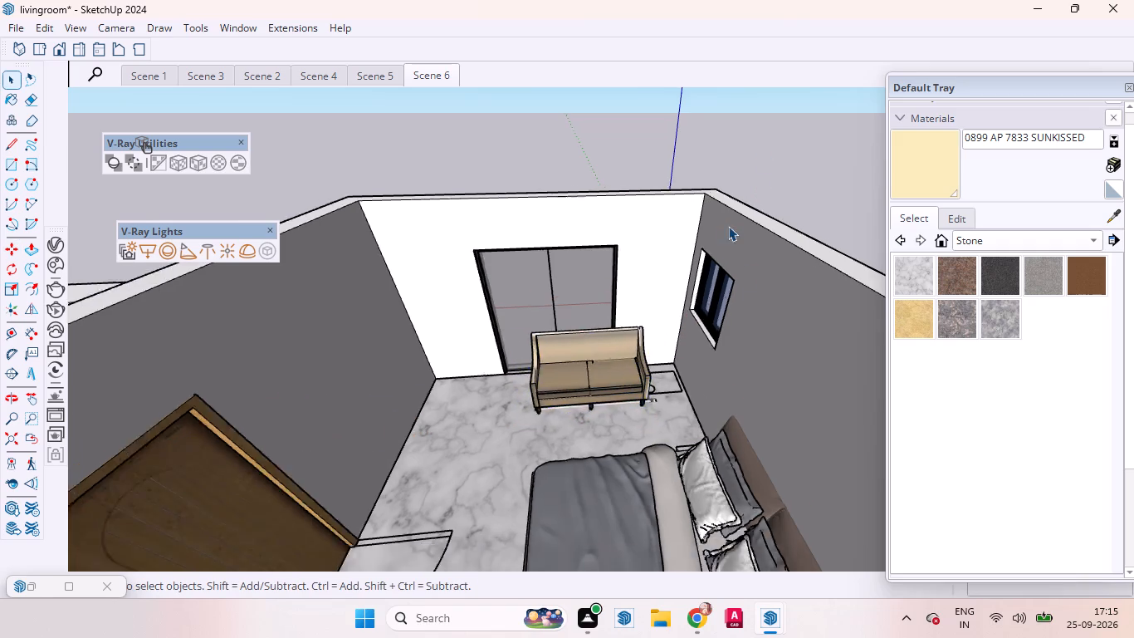
pyautogui.scroll(1, 732, 237)
pyautogui.scroll(-3, 728, 226)
pyautogui.scroll(1, 739, 245)
pyautogui.moveTo(662, 356); pyautogui.dragTo(707, 362, button='middle')
pyautogui.scroll(1, 707, 361)
pyautogui.scroll(-16, 670, 353)
pyautogui.moveTo(525, 346); pyautogui.dragTo(677, 373, button='middle')
pyautogui.scroll(1, 679, 371)
pyautogui.moveTo(631, 389); pyautogui.dragTo(735, 385, button='middle')
pyautogui.scroll(-1, 643, 389)
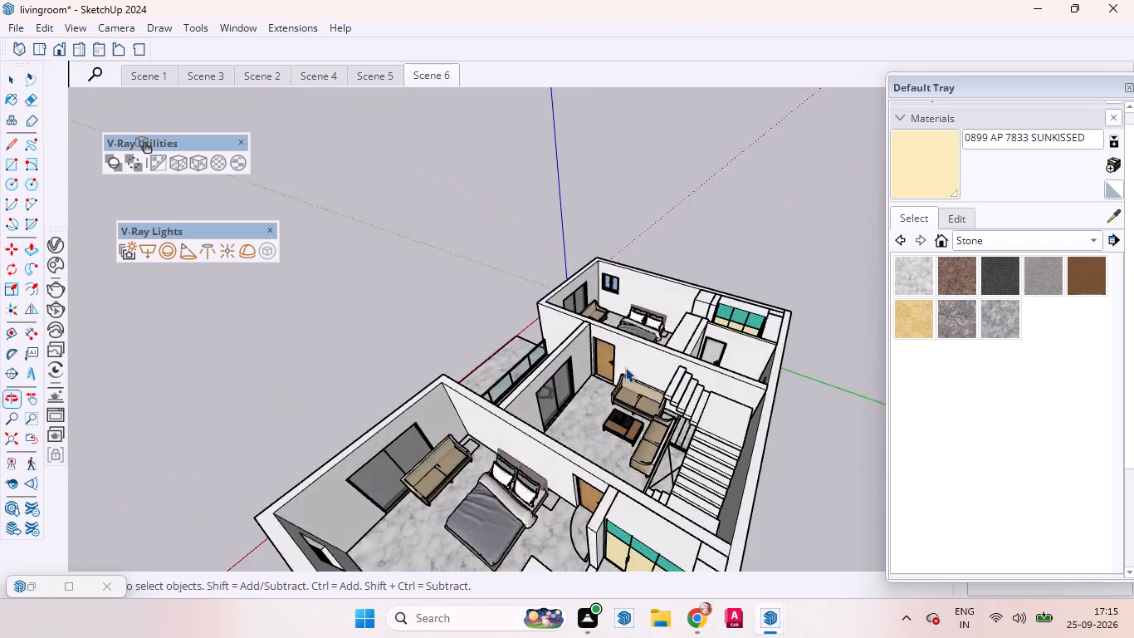
pyautogui.scroll(-5, 633, 380)
pyautogui.scroll(5, 466, 437)
pyautogui.moveTo(540, 498); pyautogui.dragTo(627, 472, button='middle')
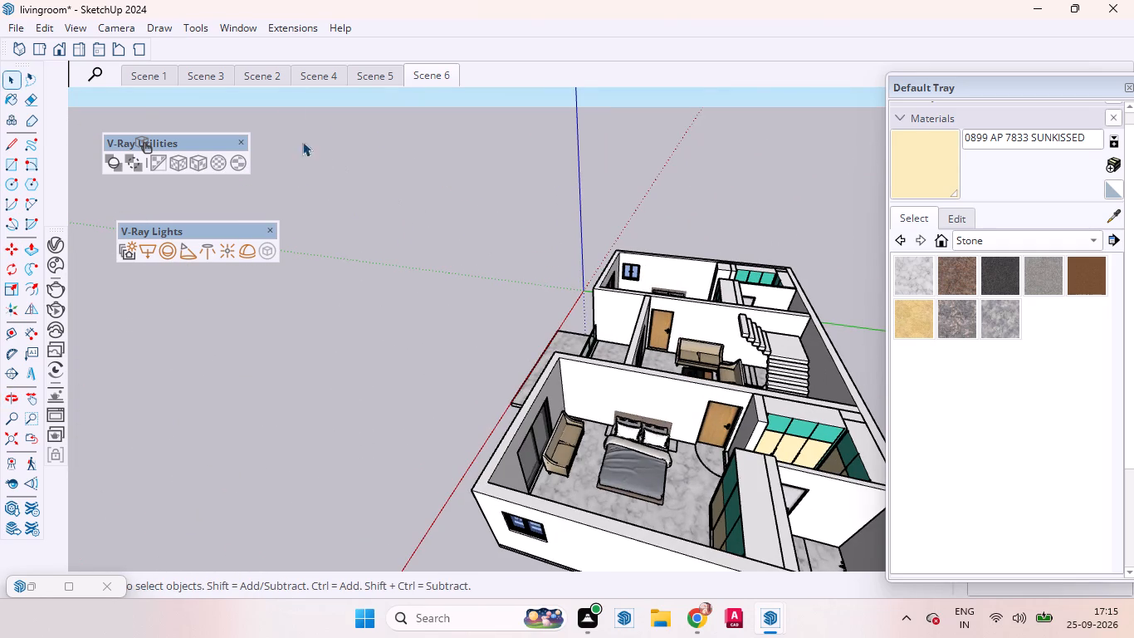
# Search the 3D Warehouse for "bed side table".
pyautogui.click(244, 31)
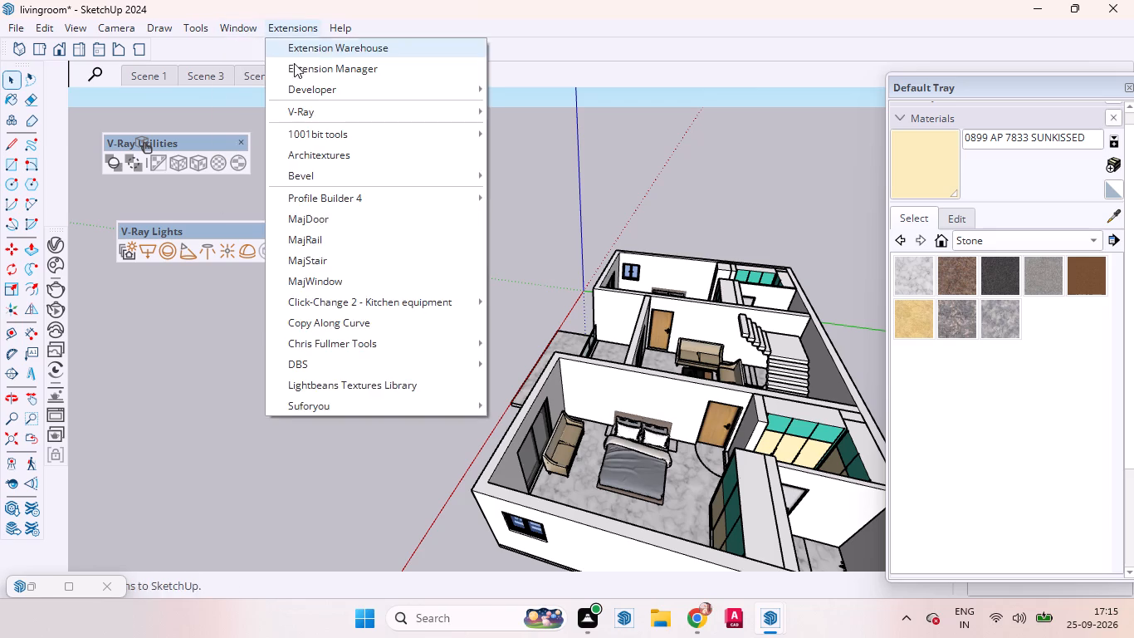
pyautogui.click(259, 150)
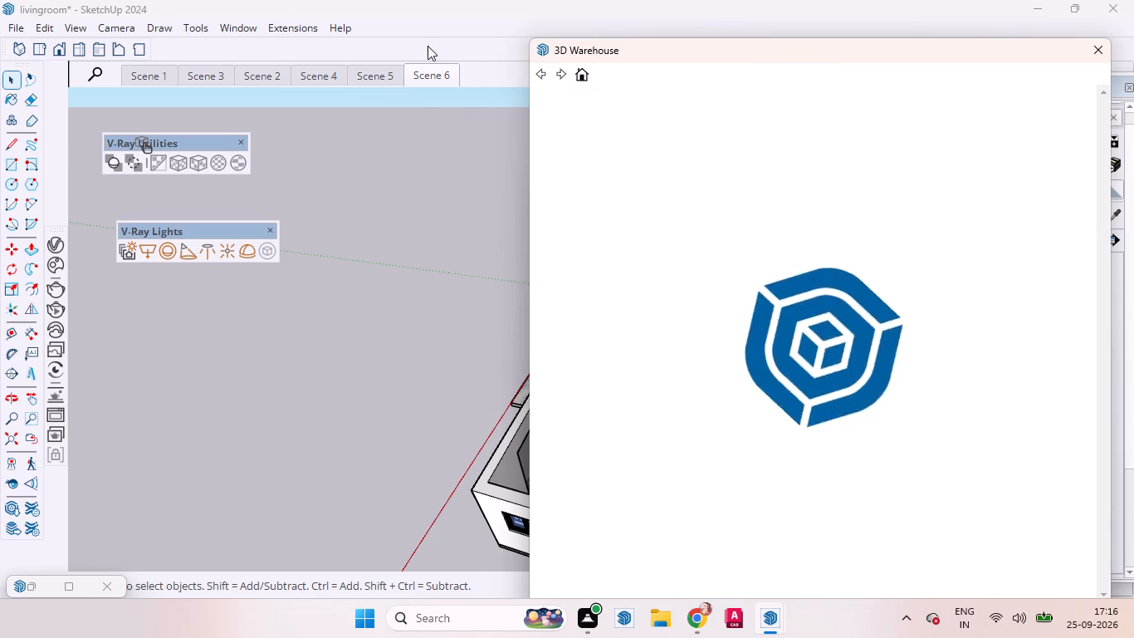
pyautogui.moveTo(585, 51); pyautogui.dragTo(567, 37)
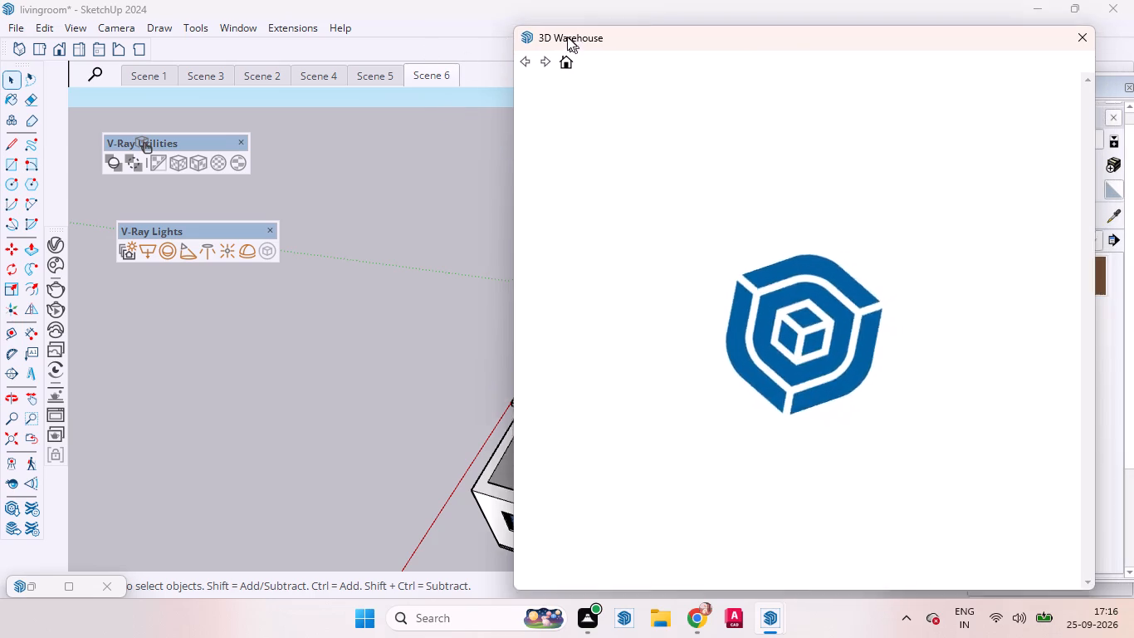
pyautogui.moveTo(567, 37); pyautogui.dragTo(539, 31)
pyautogui.moveTo(327, 140); pyautogui.dragTo(334, 277)
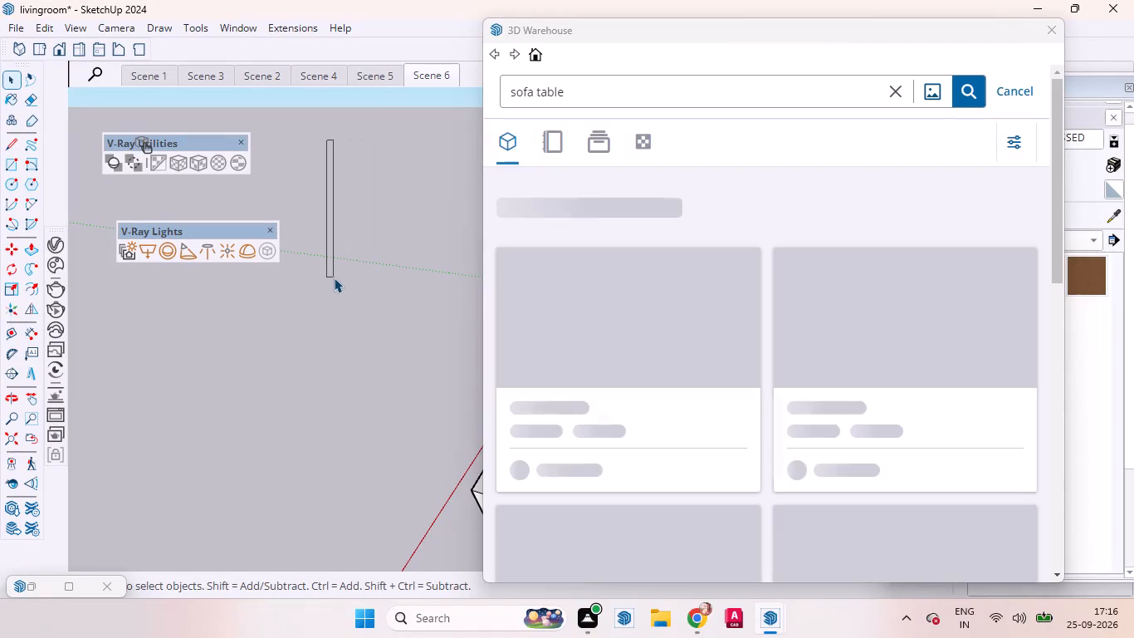
pyautogui.moveTo(334, 277); pyautogui.dragTo(335, 277)
pyautogui.click(566, 88)
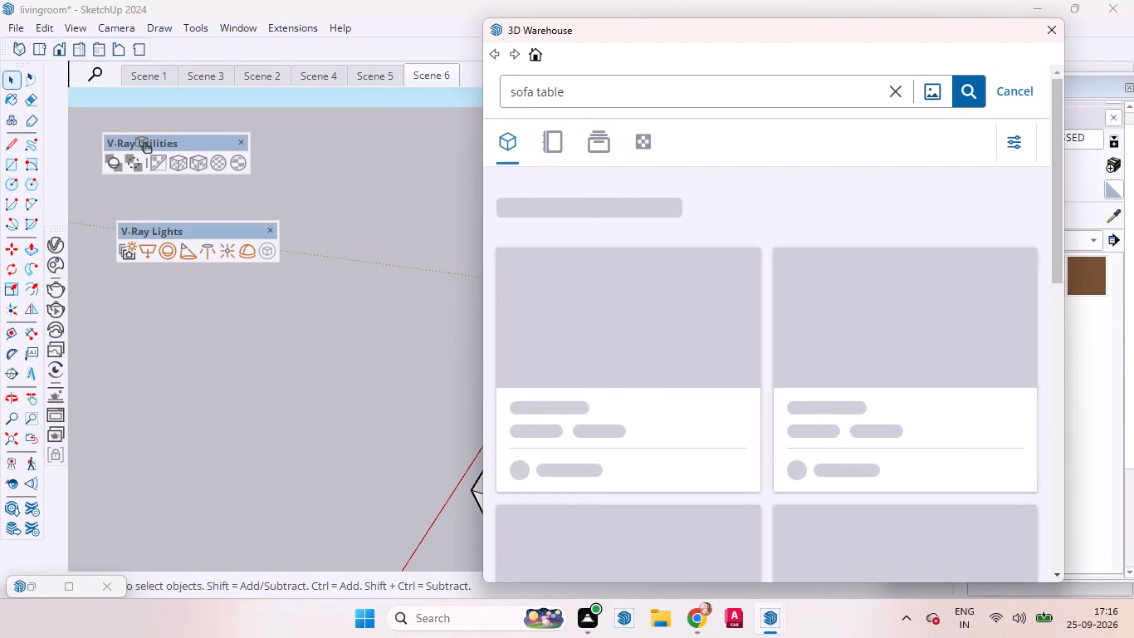
pyautogui.click(533, 88)
pyautogui.press('BackSpace')
pyautogui.press('BackSpace')
pyautogui.press('BackSpace')
pyautogui.press('BackSpace')
pyautogui.write('bed side')
pyautogui.press('Return')
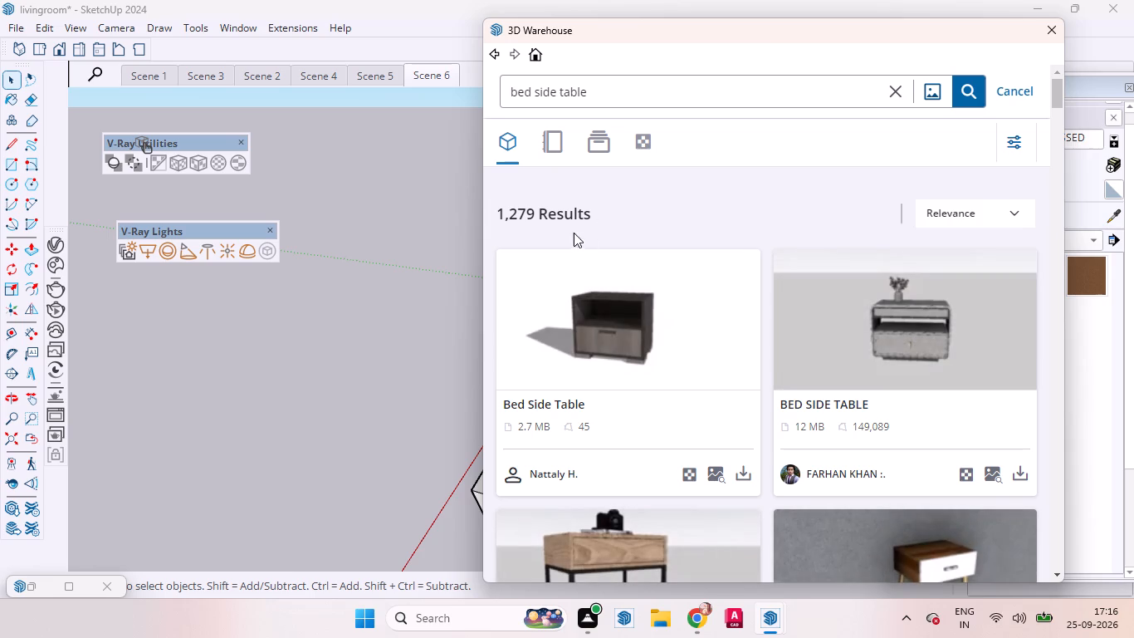
# Browse the bedside table models and load the black two-drawer "Bed side table" directly into the model.
pyautogui.scroll(-5, 573, 233)
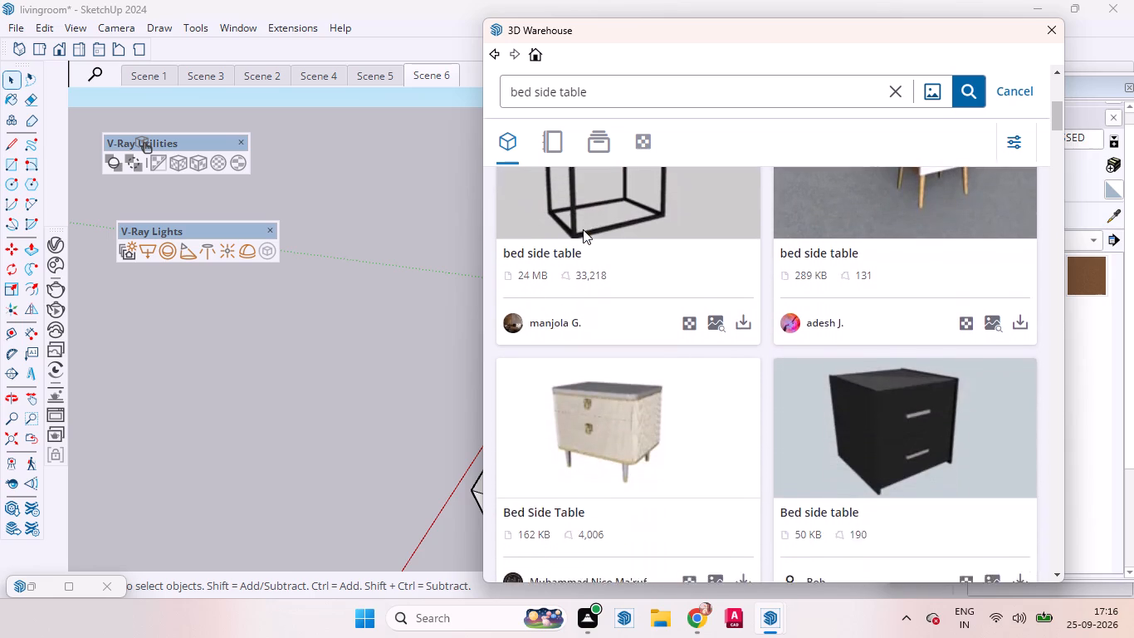
pyautogui.scroll(1, 583, 229)
pyautogui.scroll(-3, 583, 229)
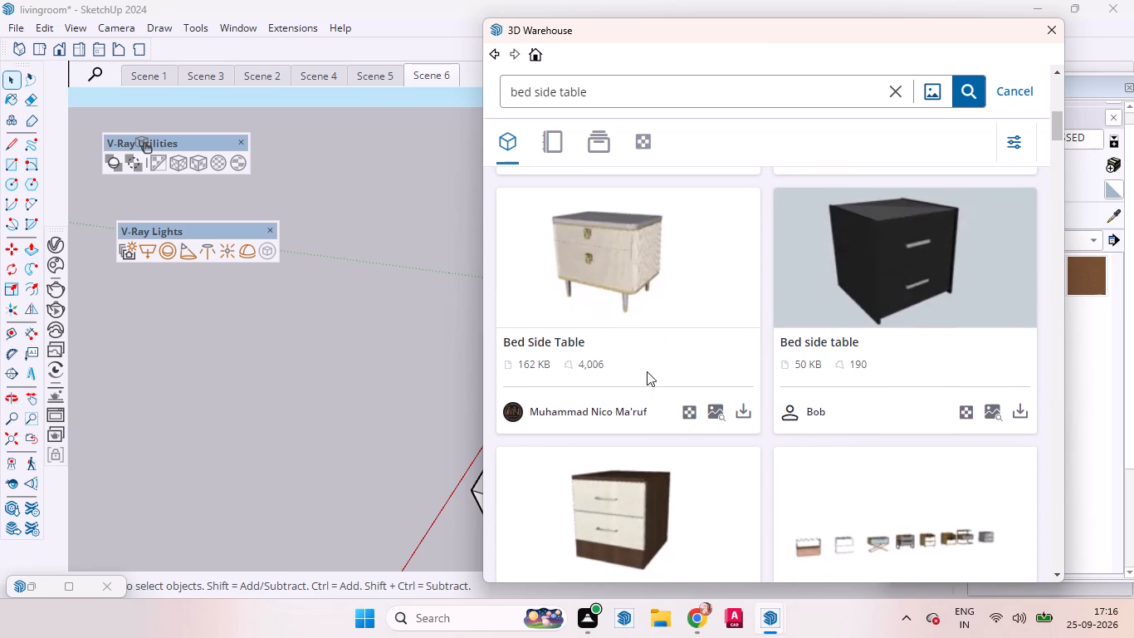
pyautogui.click(1019, 415)
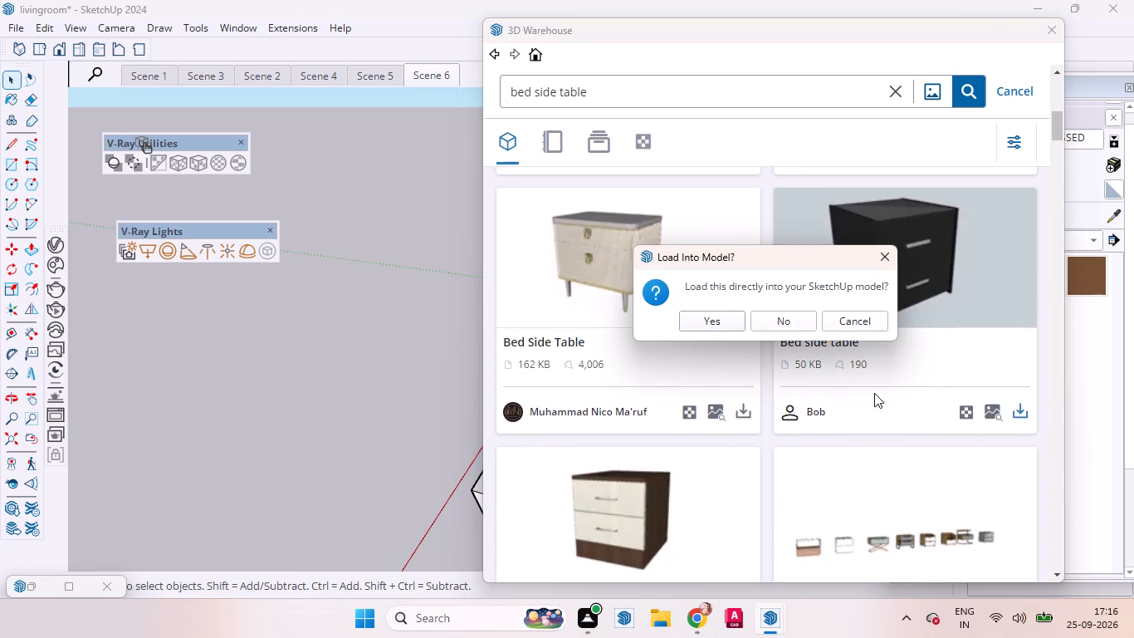
pyautogui.click(729, 319)
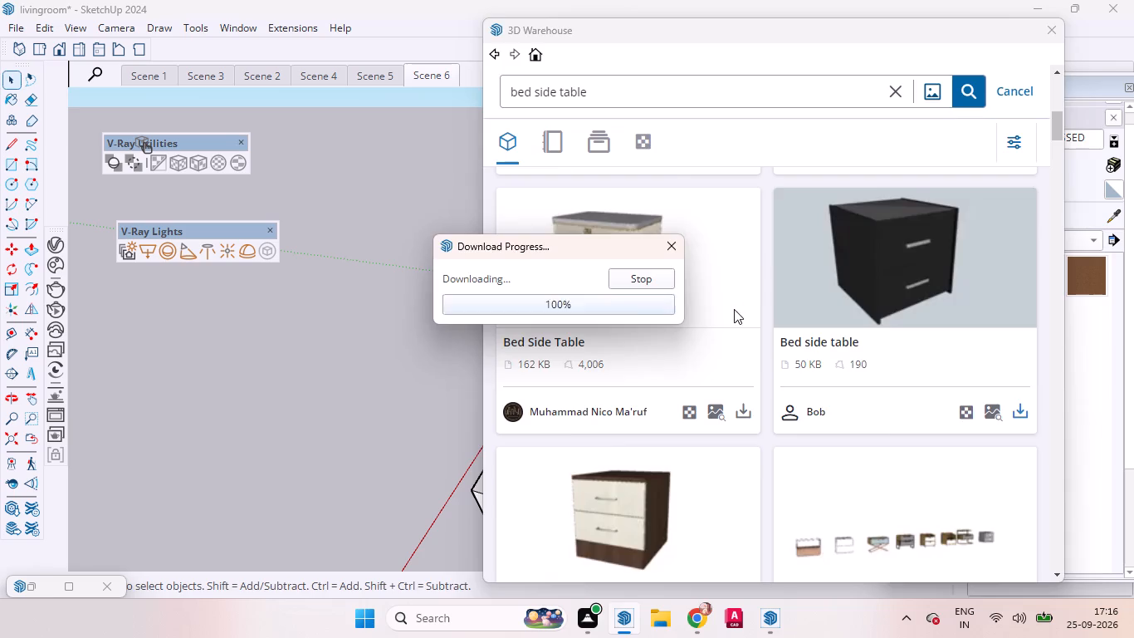
# Place the black bedside table next to the headboard, on the door side of the bed that backs onto the living room.
pyautogui.scroll(3, 545, 335)
pyautogui.scroll(-1, 545, 335)
pyautogui.scroll(7, 545, 335)
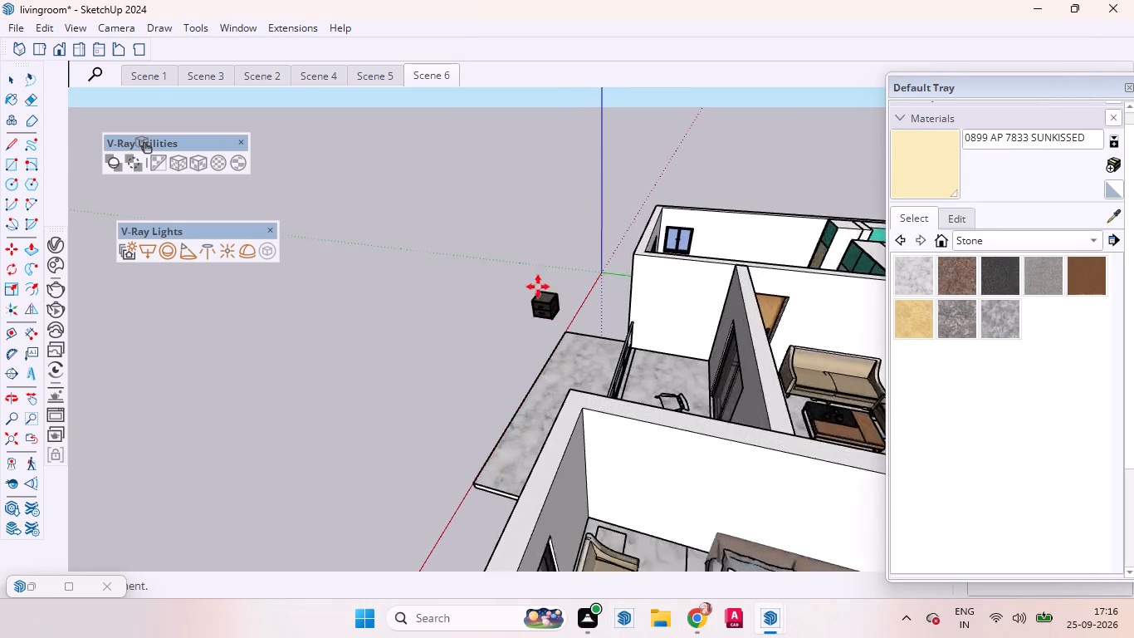
pyautogui.scroll(-5, 516, 248)
pyautogui.scroll(2, 511, 226)
pyautogui.scroll(-6, 506, 179)
pyautogui.scroll(3, 506, 179)
pyautogui.scroll(-2, 506, 179)
pyautogui.scroll(-3, 549, 302)
pyautogui.scroll(1, 549, 302)
pyautogui.scroll(-2, 549, 302)
pyautogui.scroll(1, 657, 447)
pyautogui.scroll(-2, 657, 447)
pyautogui.scroll(2, 661, 448)
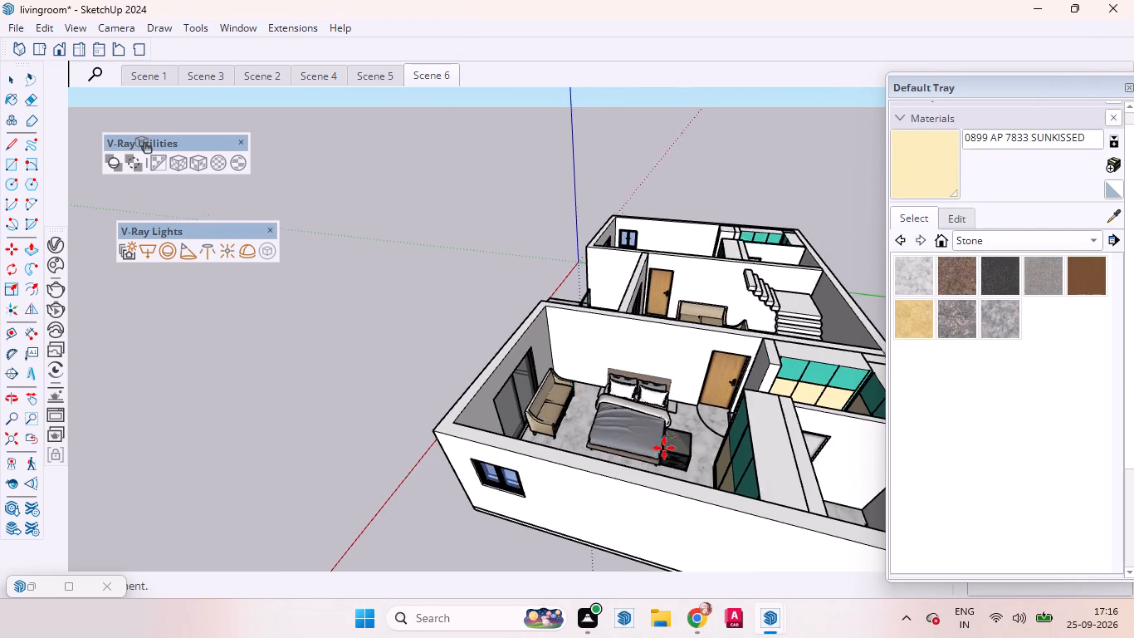
pyautogui.scroll(6, 664, 448)
pyautogui.scroll(-1, 674, 425)
pyautogui.scroll(3, 674, 425)
pyautogui.scroll(-1, 676, 420)
pyautogui.scroll(16, 676, 420)
pyautogui.scroll(-3, 678, 389)
pyautogui.scroll(2, 677, 388)
pyautogui.scroll(-2, 674, 383)
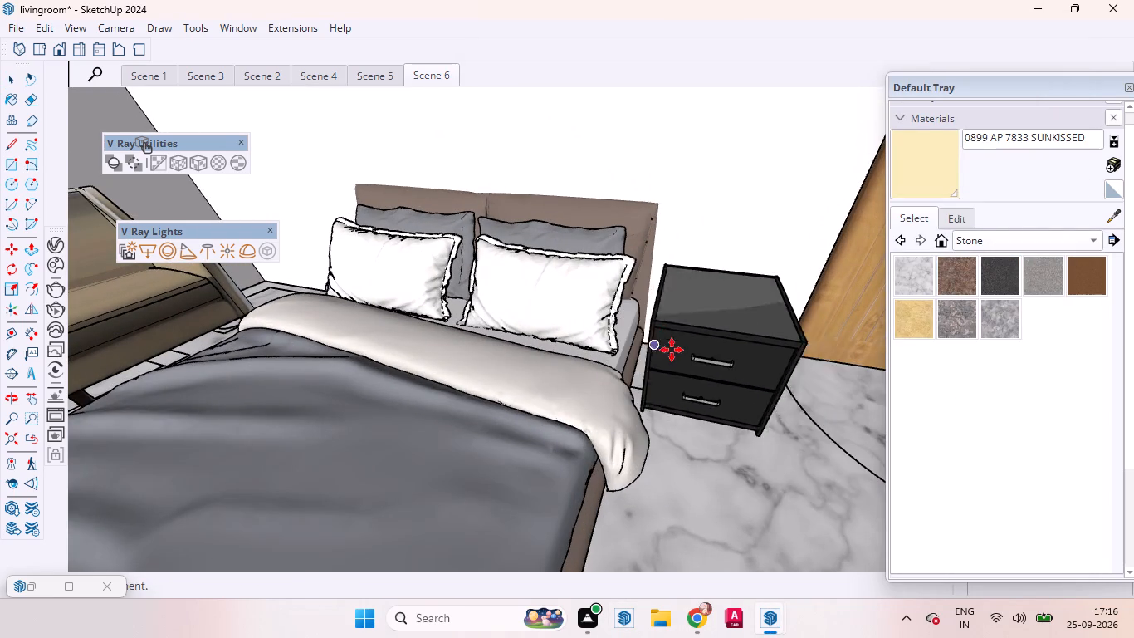
pyautogui.click(667, 366)
pyautogui.moveTo(664, 432); pyautogui.dragTo(499, 376, button='middle')
pyautogui.scroll(1, 662, 432)
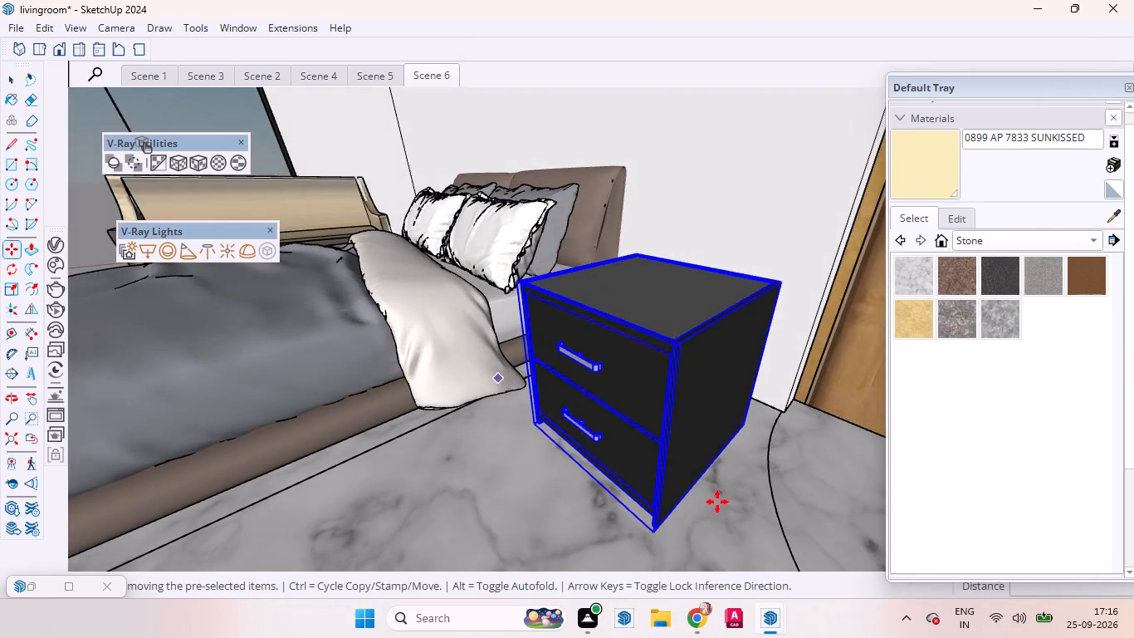
# Move the black bedside table about 3 inches back toward the headboard wall.
pyautogui.scroll(-4, 701, 497)
pyautogui.moveTo(694, 498); pyautogui.dragTo(579, 414, button='middle')
pyautogui.scroll(6, 691, 498)
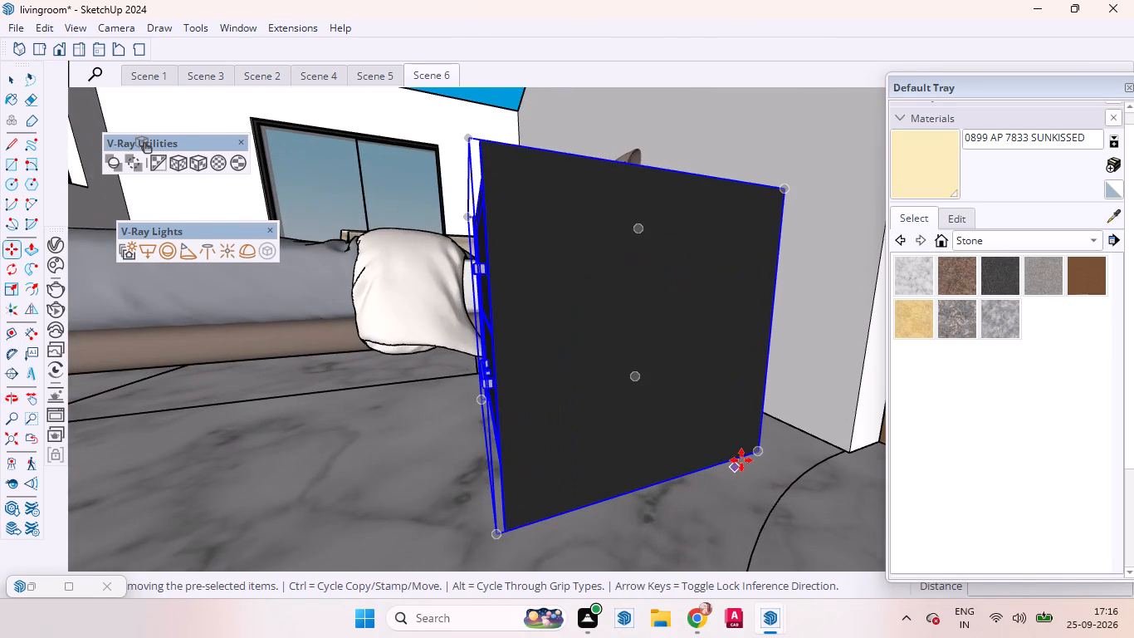
pyautogui.click(753, 454)
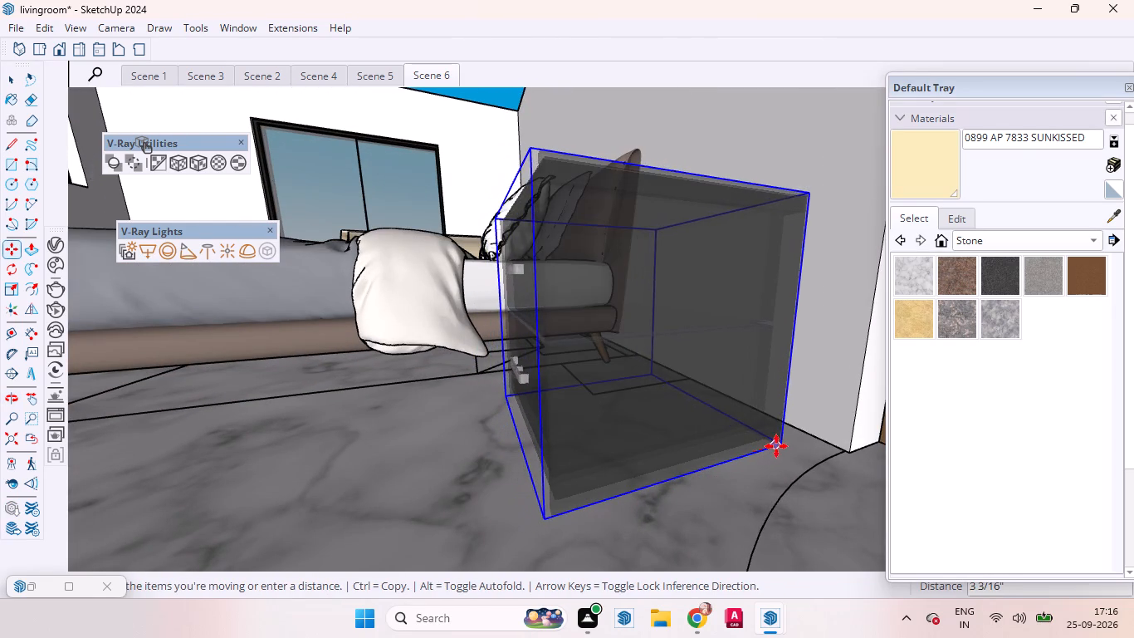
pyautogui.click(780, 443)
pyautogui.moveTo(687, 436); pyautogui.dragTo(971, 564, button='middle')
pyautogui.scroll(-2, 517, 351)
pyautogui.scroll(1, 521, 352)
pyautogui.scroll(-1, 527, 354)
pyautogui.scroll(2, 532, 355)
pyautogui.scroll(-6, 551, 356)
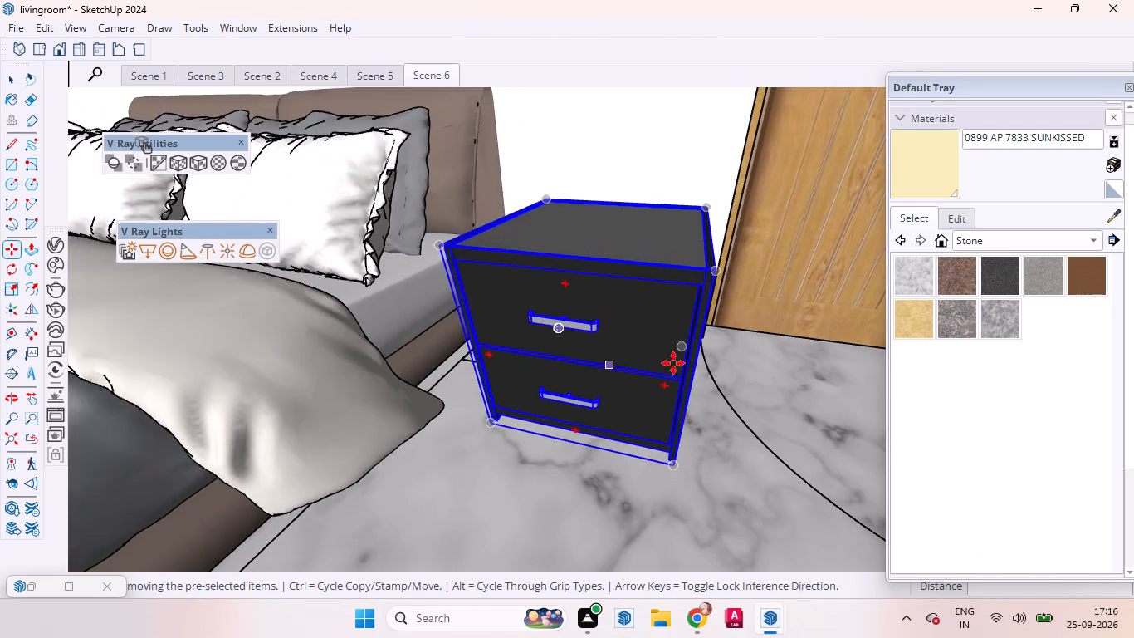
pyautogui.scroll(-8, 673, 363)
pyautogui.moveTo(572, 317); pyautogui.dragTo(663, 298, button='middle')
# Scale the bedside table down uniformly so it suits the height of the bed.
pyautogui.press('space')
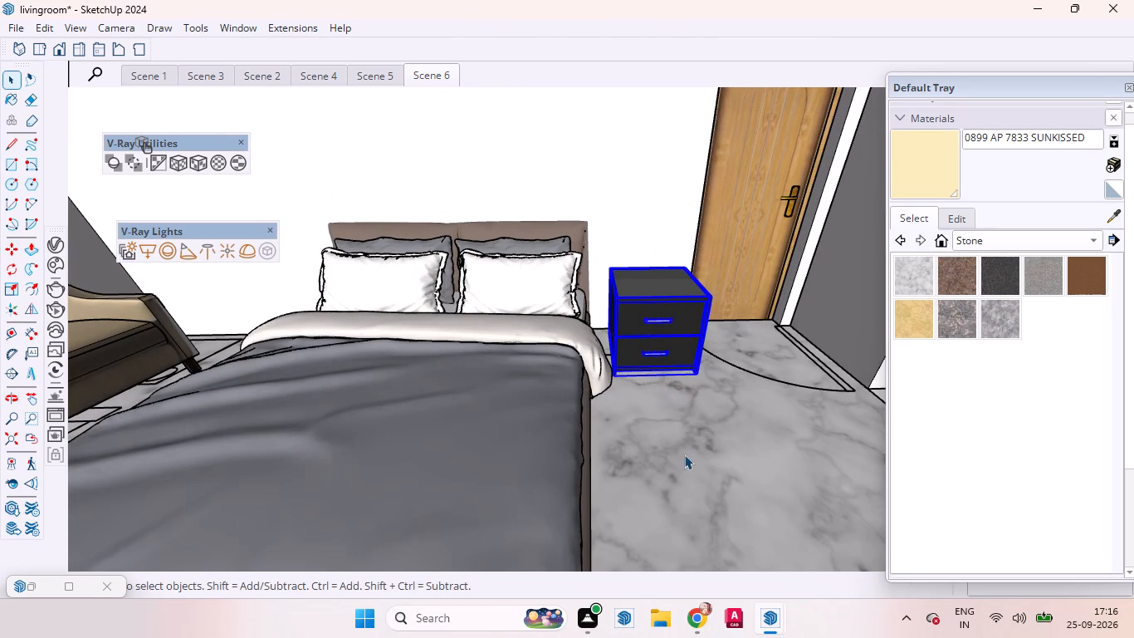
pyautogui.press('s')
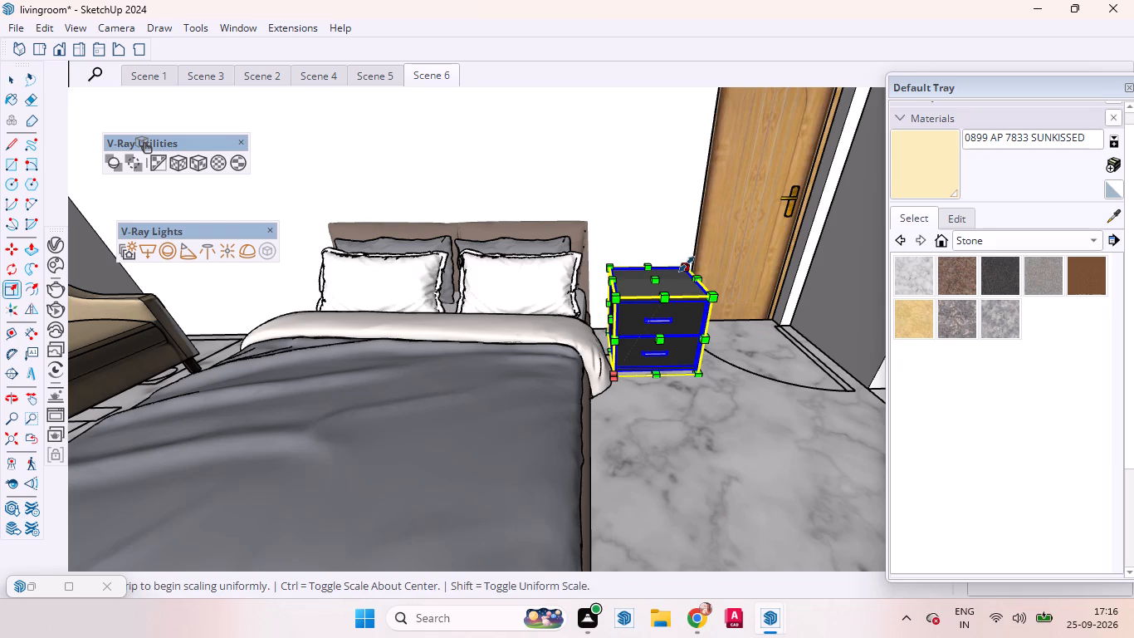
pyautogui.moveTo(687, 264); pyautogui.dragTo(672, 301)
pyautogui.press('space')
pyautogui.moveTo(644, 375); pyautogui.dragTo(550, 262, button='middle')
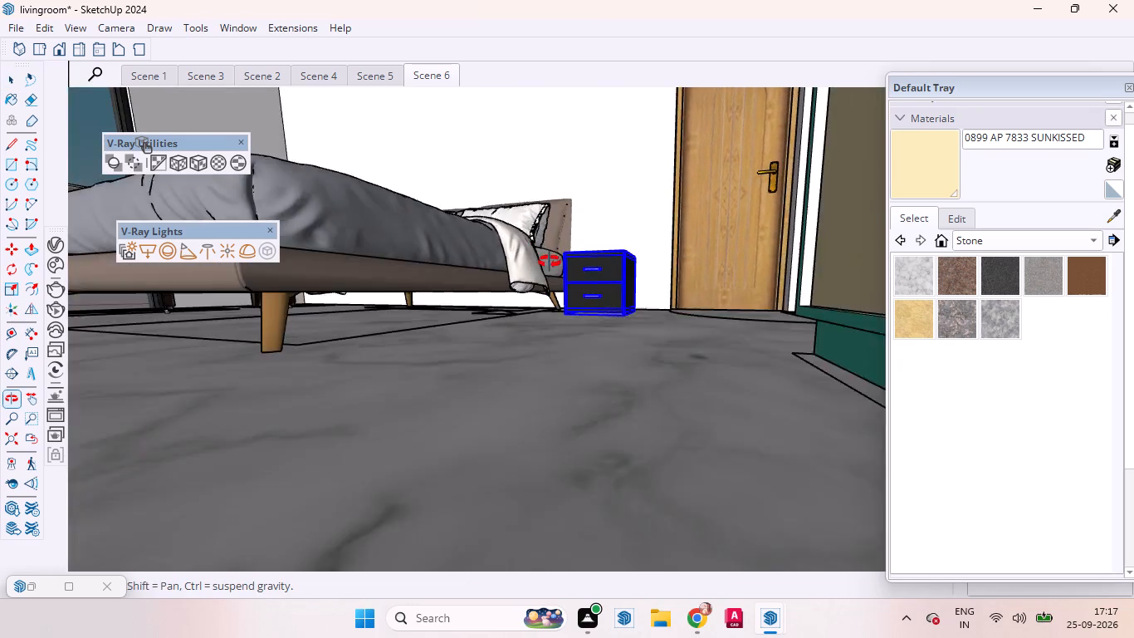
pyautogui.moveTo(550, 262); pyautogui.dragTo(620, 413, button='middle')
pyautogui.scroll(-7, 645, 377)
pyautogui.scroll(1, 638, 381)
pyautogui.scroll(-1, 638, 381)
pyautogui.scroll(1, 638, 381)
pyautogui.scroll(-4, 638, 381)
pyautogui.scroll(1, 639, 380)
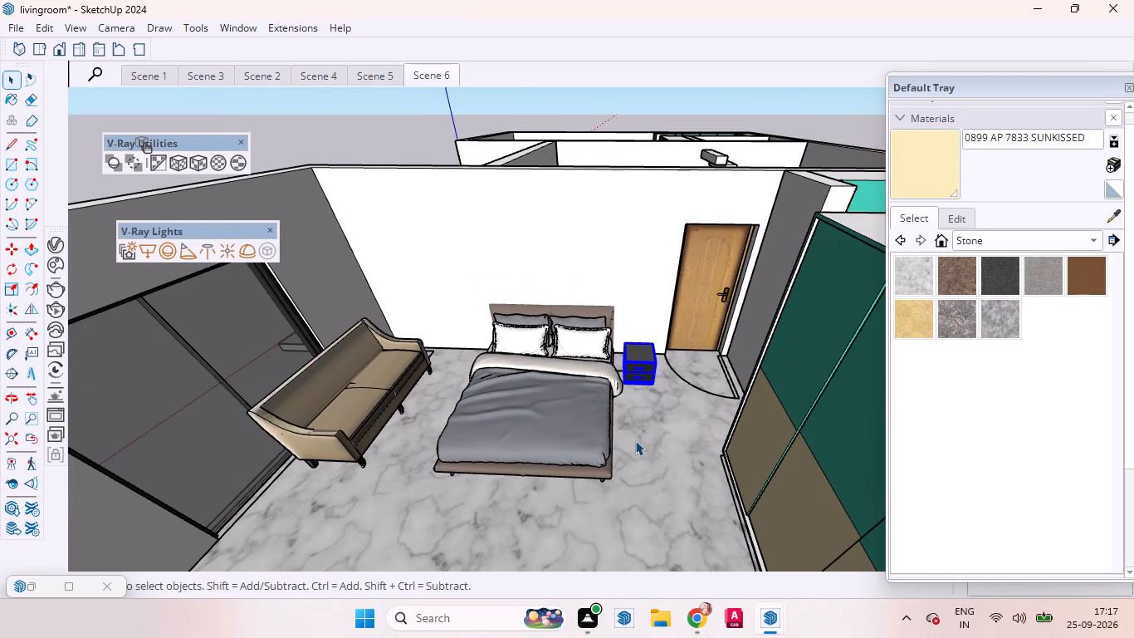
# Move the scaled bedside table about 6 3/8 inches so it stands close beside the bed frame.
pyautogui.press('m')
pyautogui.scroll(1, 635, 420)
pyautogui.scroll(-4, 635, 420)
pyautogui.scroll(15, 635, 415)
pyautogui.scroll(-5, 639, 356)
pyautogui.scroll(4, 639, 354)
pyautogui.scroll(-1, 633, 357)
pyautogui.moveTo(633, 357); pyautogui.dragTo(631, 444, button='middle')
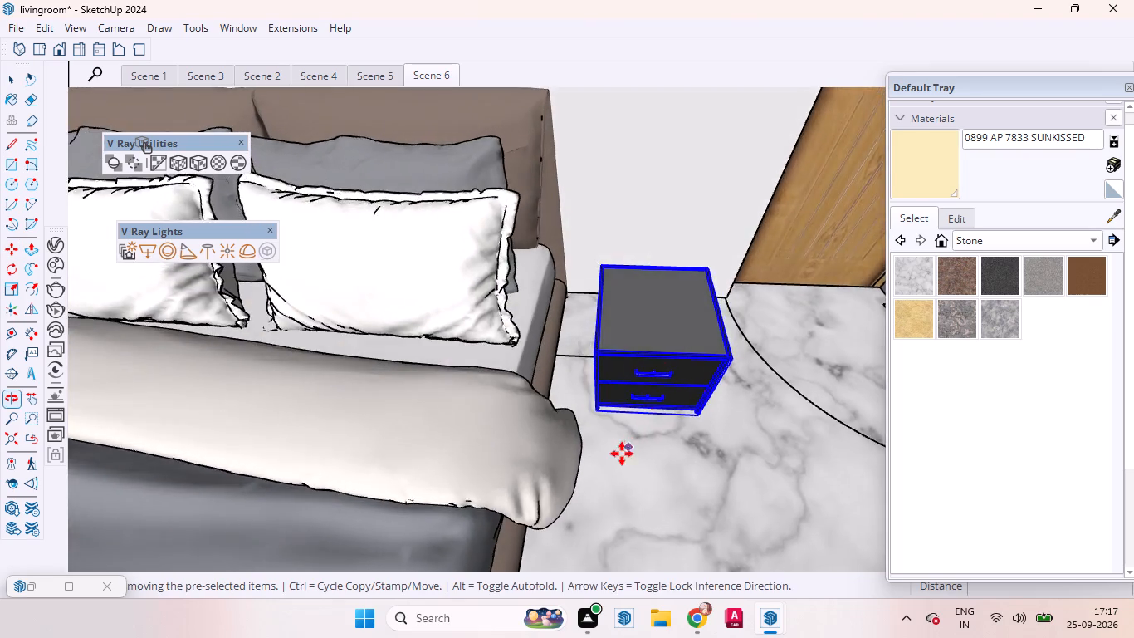
pyautogui.scroll(4, 619, 452)
pyautogui.click(592, 400)
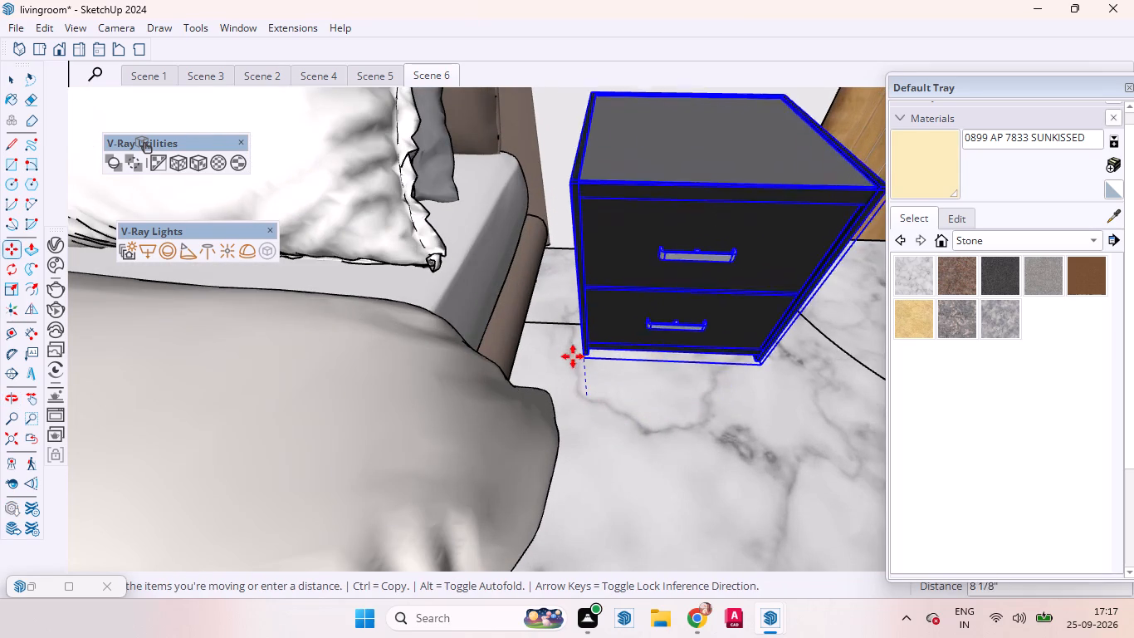
pyautogui.click(565, 356)
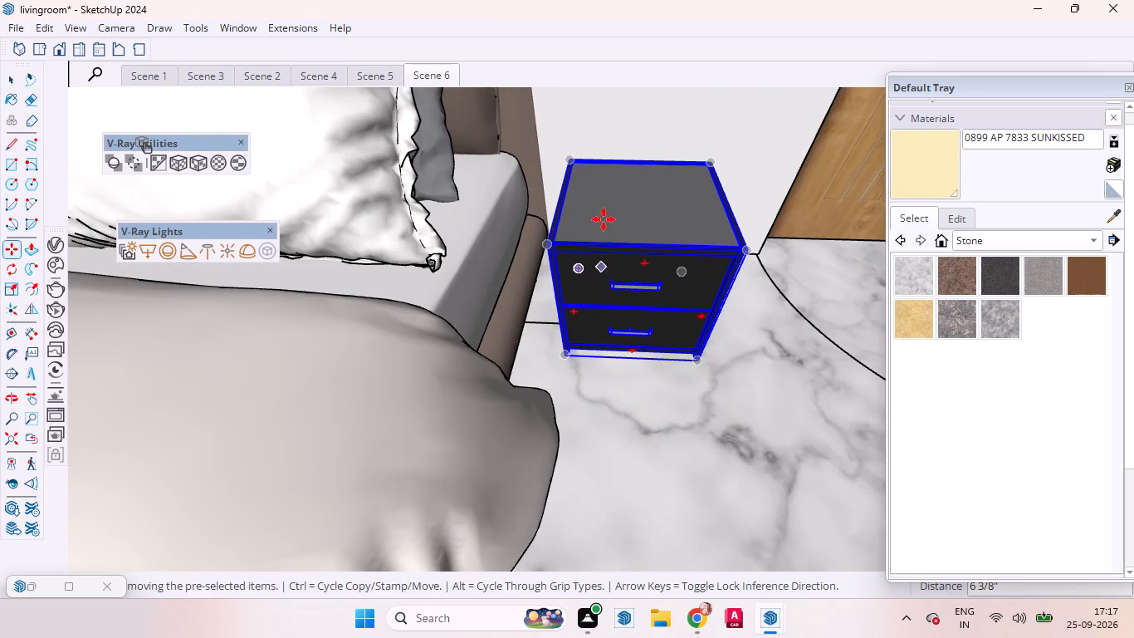
pyautogui.moveTo(604, 223); pyautogui.dragTo(631, 258, button='middle')
pyautogui.scroll(-4, 727, 263)
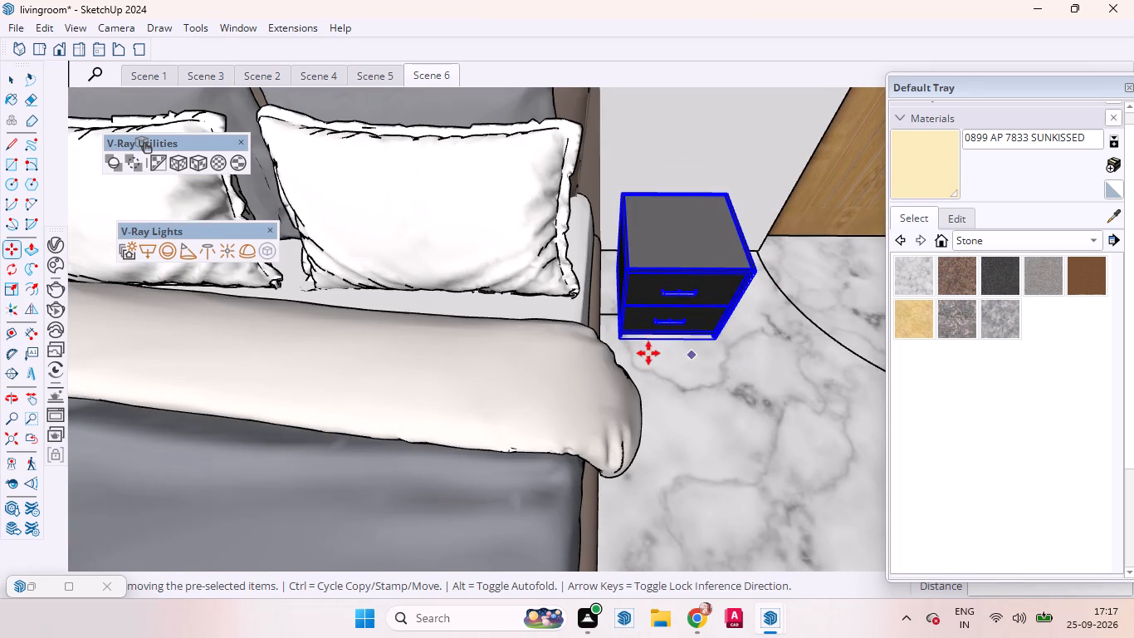
# Copy the bedside table about 8' 6" across to the sofa side of the bed.
pyautogui.click(621, 341)
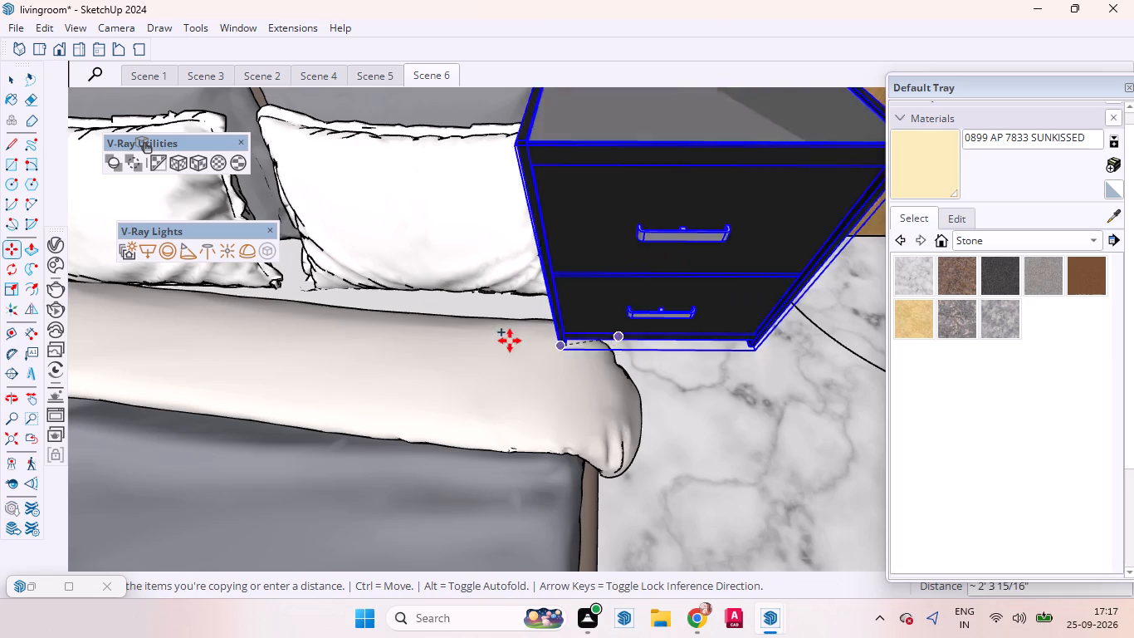
pyautogui.scroll(-2, 596, 337)
pyautogui.scroll(3, 596, 338)
pyautogui.scroll(-1, 596, 338)
pyautogui.scroll(1, 596, 338)
pyautogui.scroll(-20, 596, 338)
pyautogui.scroll(-4, 596, 338)
pyautogui.scroll(1, 642, 354)
pyautogui.scroll(-2, 643, 354)
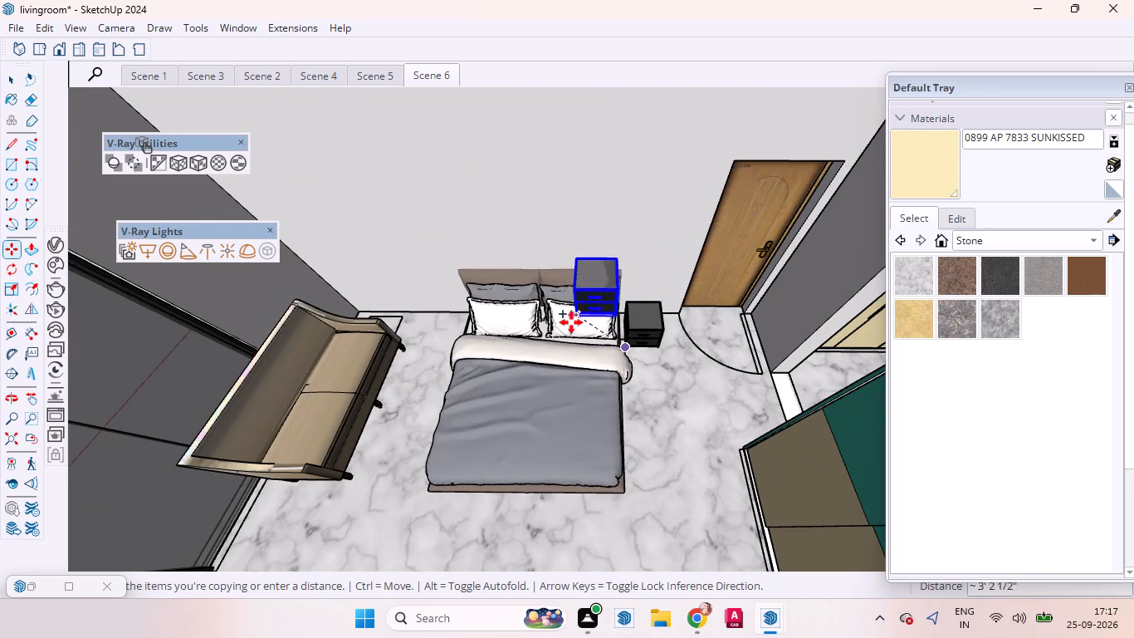
pyautogui.scroll(1, 445, 347)
pyautogui.scroll(-2, 448, 346)
pyautogui.scroll(15, 448, 346)
pyautogui.scroll(-1, 425, 347)
pyautogui.scroll(4, 425, 351)
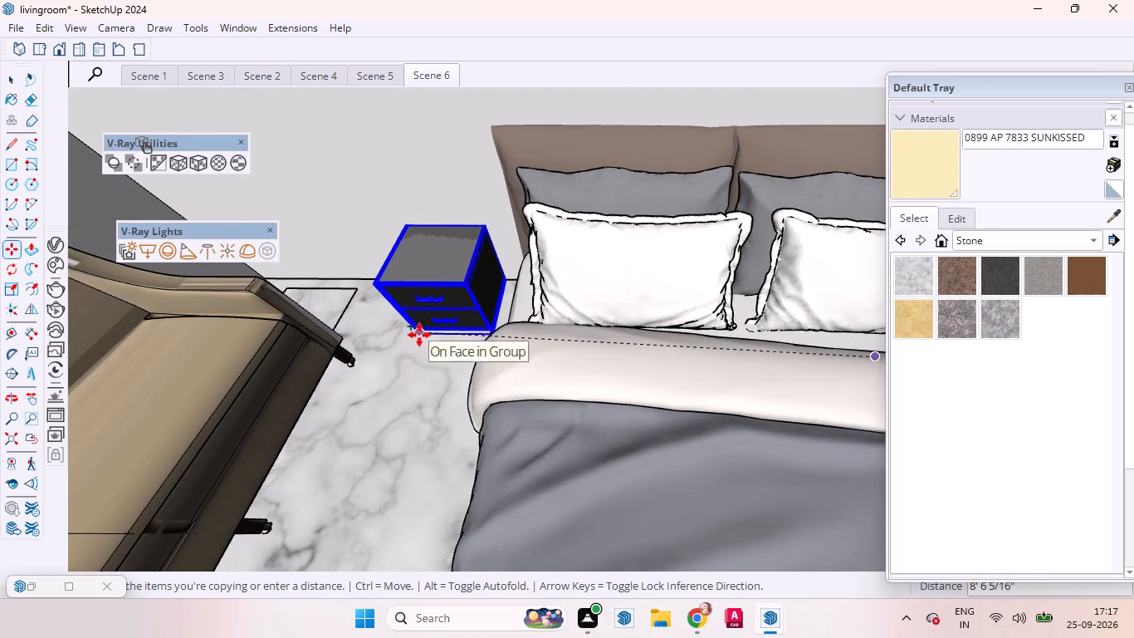
pyautogui.click(414, 346)
# Shift the copied bedside table slightly toward the bed and clear the selection.
pyautogui.moveTo(393, 395); pyautogui.dragTo(602, 189, button='middle')
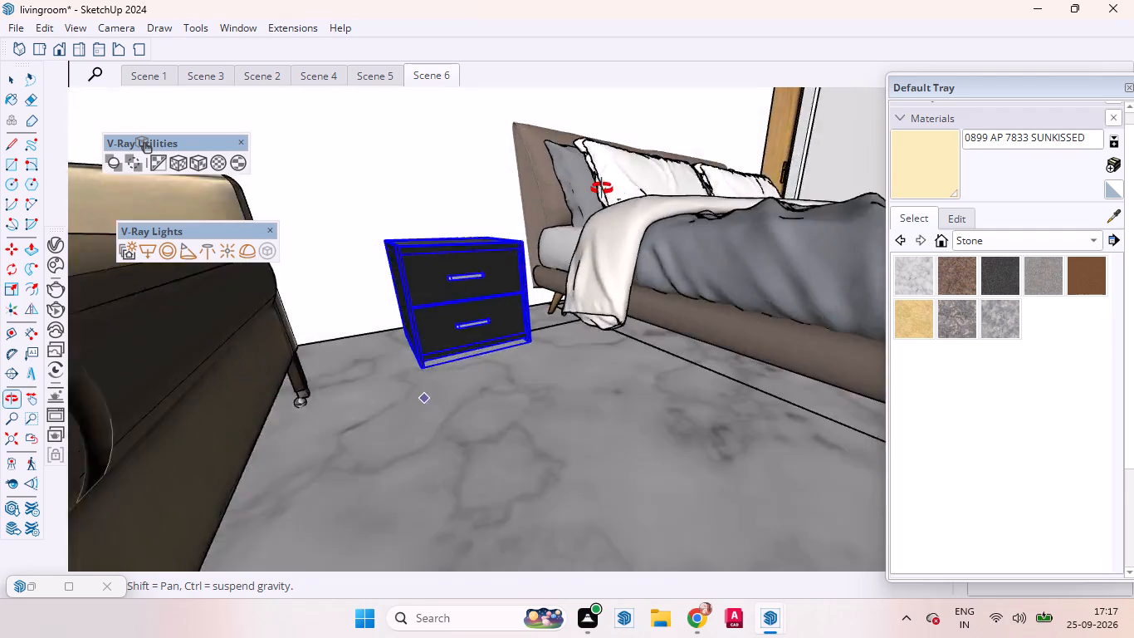
pyautogui.moveTo(602, 189); pyautogui.dragTo(512, 286, button='middle')
pyautogui.scroll(4, 472, 402)
pyautogui.click(512, 350)
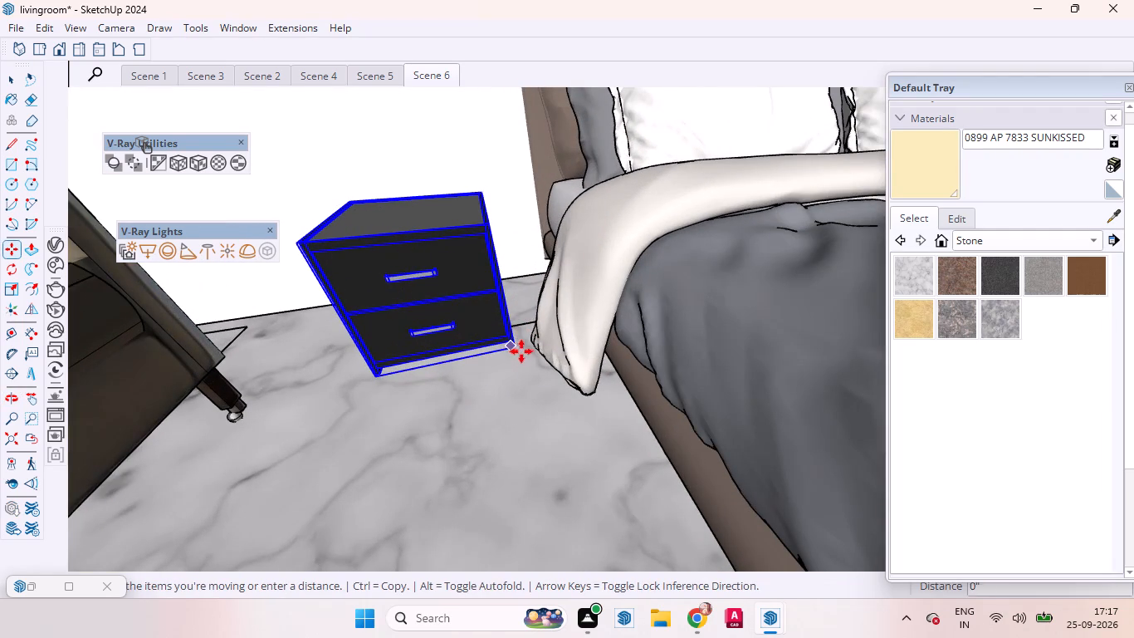
pyautogui.click(524, 350)
pyautogui.moveTo(397, 320); pyautogui.dragTo(608, 316, button='middle')
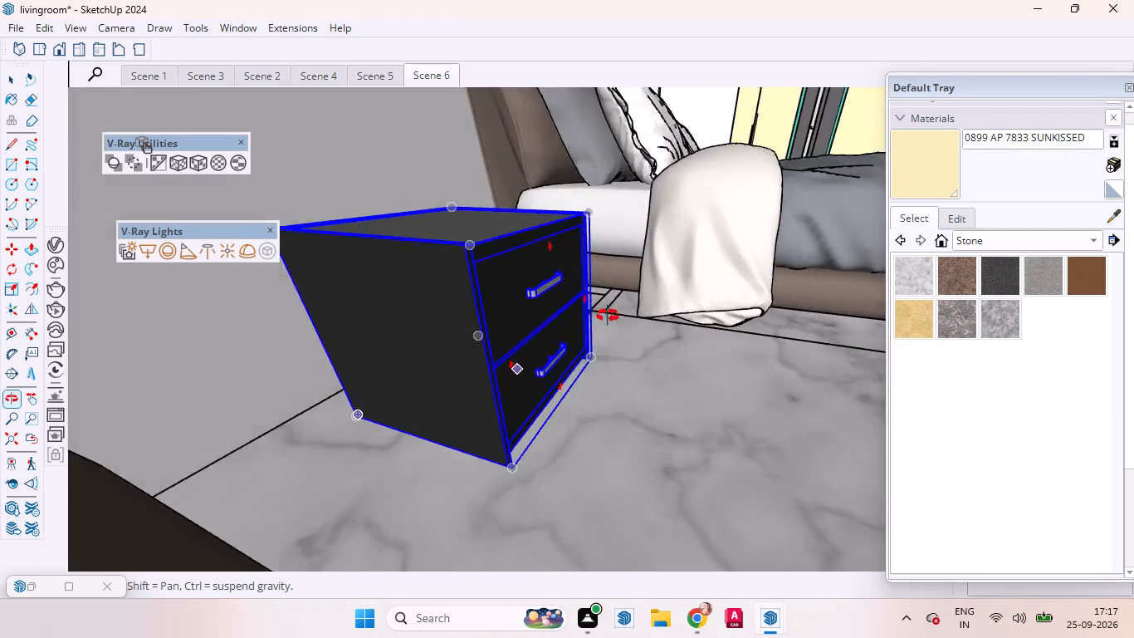
pyautogui.moveTo(608, 316); pyautogui.dragTo(543, 374, button='middle')
pyautogui.scroll(1, 511, 392)
pyautogui.scroll(-14, 502, 402)
pyautogui.scroll(1, 580, 381)
pyautogui.scroll(-20, 589, 385)
pyautogui.scroll(-17, 598, 420)
pyautogui.scroll(-2, 635, 364)
pyautogui.scroll(2, 635, 364)
pyautogui.scroll(-12, 635, 364)
pyautogui.press('space')
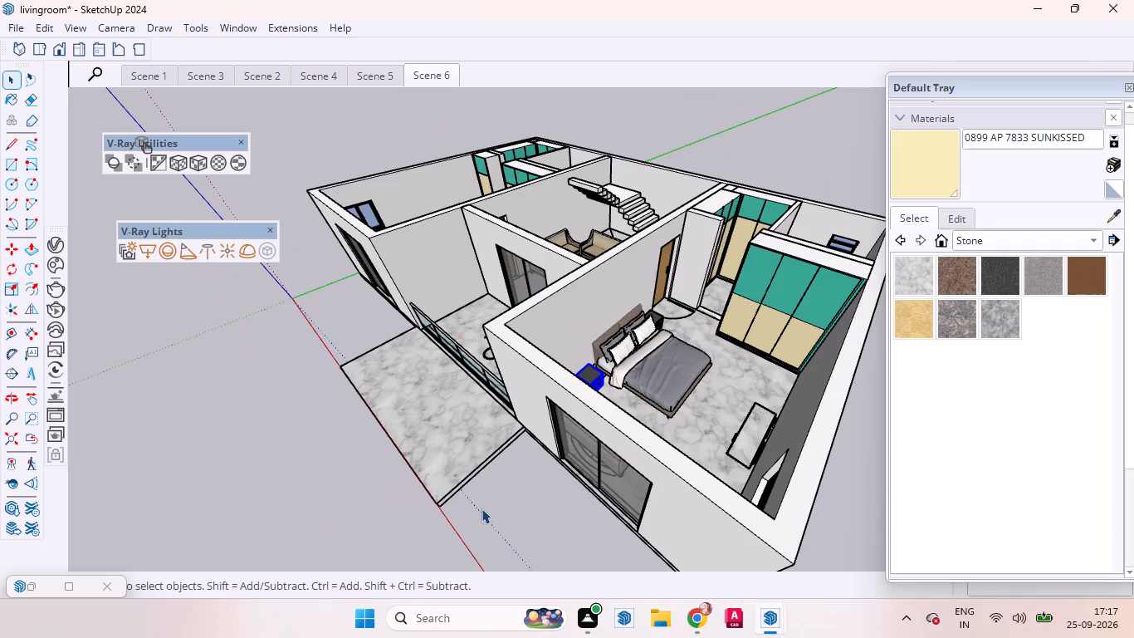
pyautogui.click(490, 510)
# Examine the placement of both bedside tables around the bed, sofa and door.
pyautogui.moveTo(586, 274); pyautogui.dragTo(385, 307, button='middle')
pyautogui.scroll(5, 655, 355)
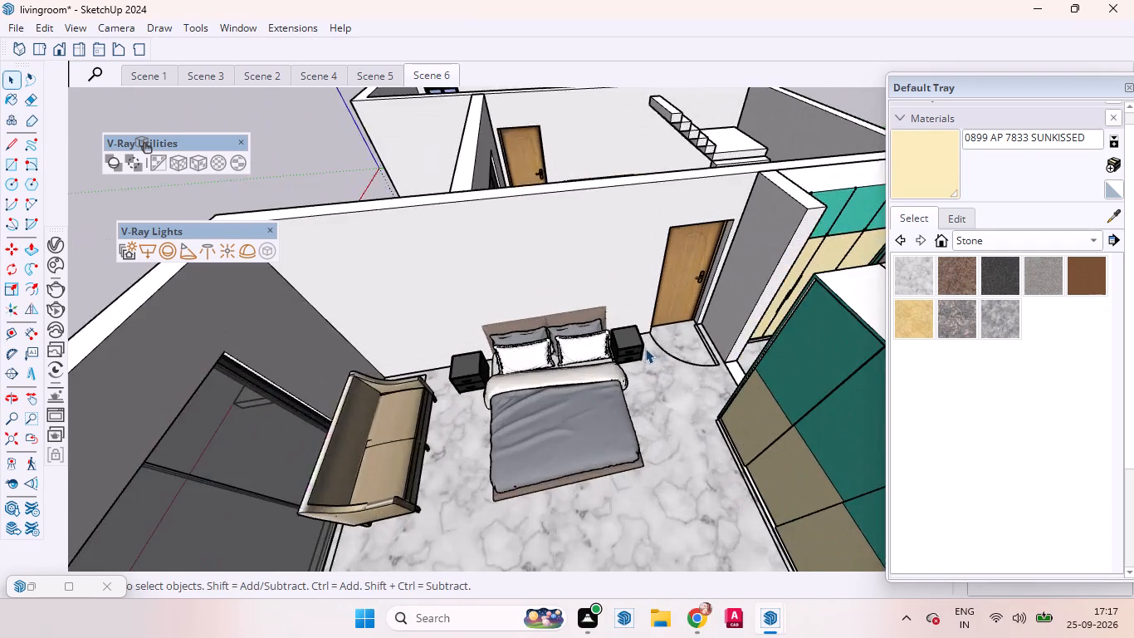
pyautogui.scroll(2, 645, 348)
pyautogui.scroll(-5, 499, 337)
pyautogui.scroll(5, 492, 358)
pyautogui.scroll(-3, 728, 303)
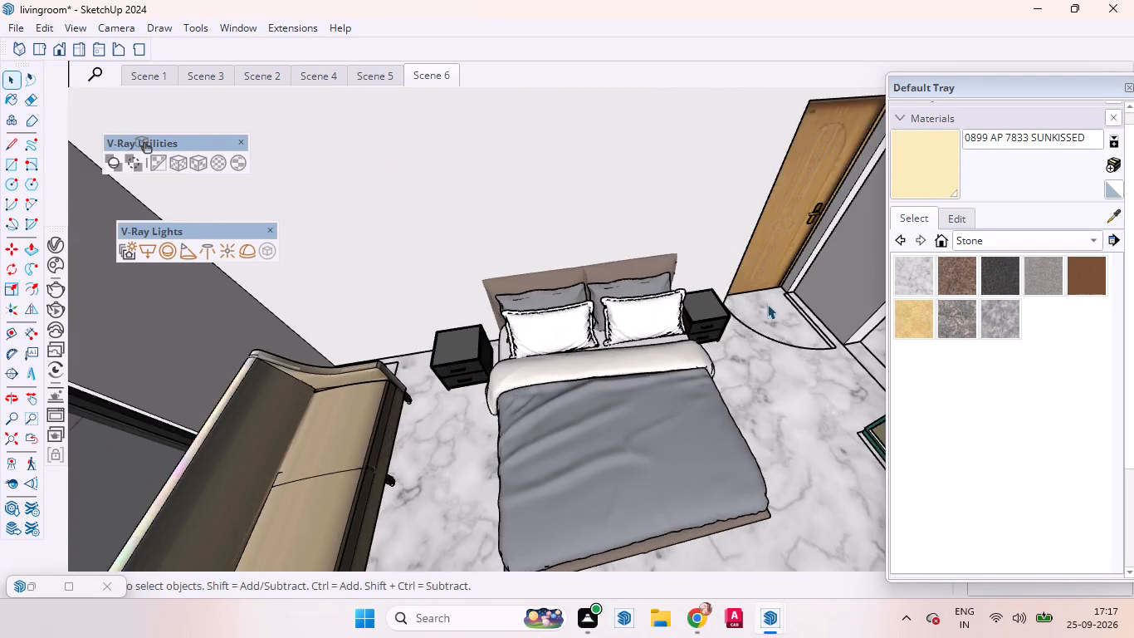
pyautogui.scroll(-7, 767, 304)
pyautogui.scroll(-1, 634, 316)
pyautogui.scroll(2, 627, 316)
pyautogui.scroll(-2, 625, 316)
pyautogui.moveTo(654, 320); pyautogui.dragTo(571, 380, button='middle')
# Copy both bedside tables about 28' across to the bed in the other bedroom, one on each side of the headboard.
pyautogui.scroll(7, 651, 326)
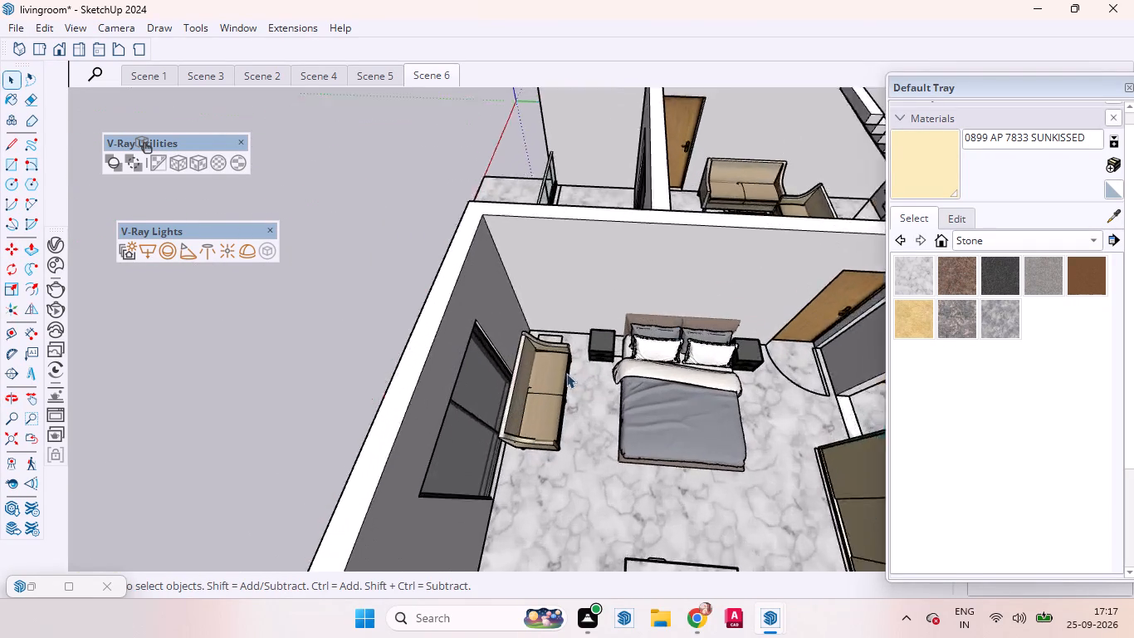
pyautogui.scroll(1, 566, 373)
pyautogui.scroll(-9, 580, 366)
pyautogui.scroll(3, 734, 371)
pyautogui.scroll(-1, 734, 371)
pyautogui.scroll(2, 734, 371)
pyautogui.moveTo(624, 396); pyautogui.dragTo(658, 361, button='middle')
pyautogui.scroll(6, 594, 358)
pyautogui.click(692, 330)
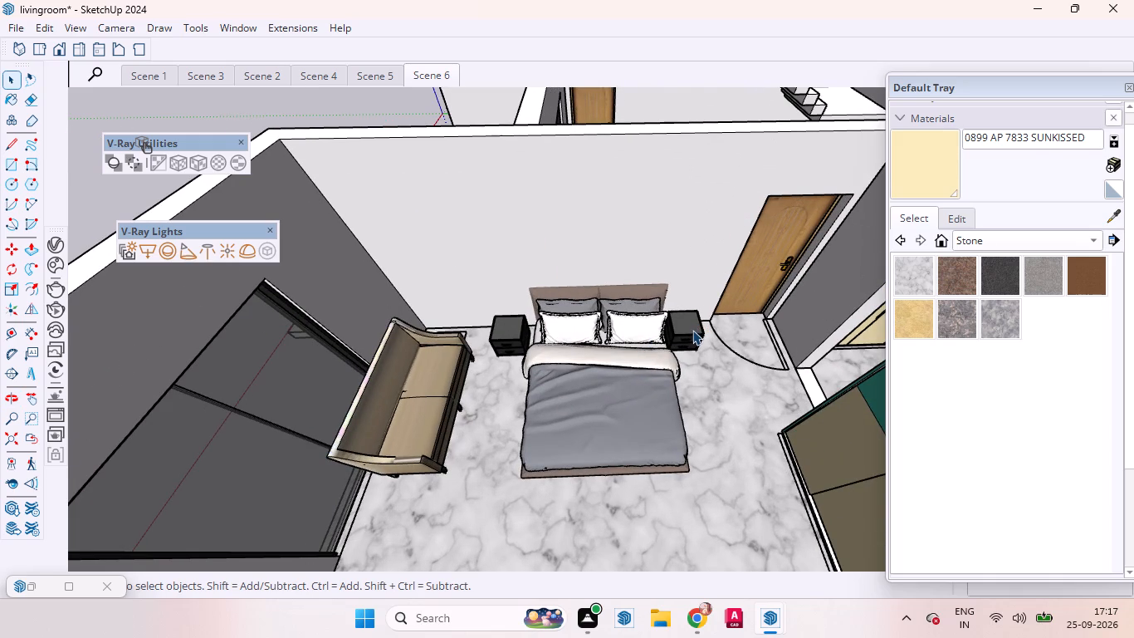
pyautogui.keyDown('ctrl'); pyautogui.click(496, 333); pyautogui.keyUp('ctrl')
pyautogui.press('m')
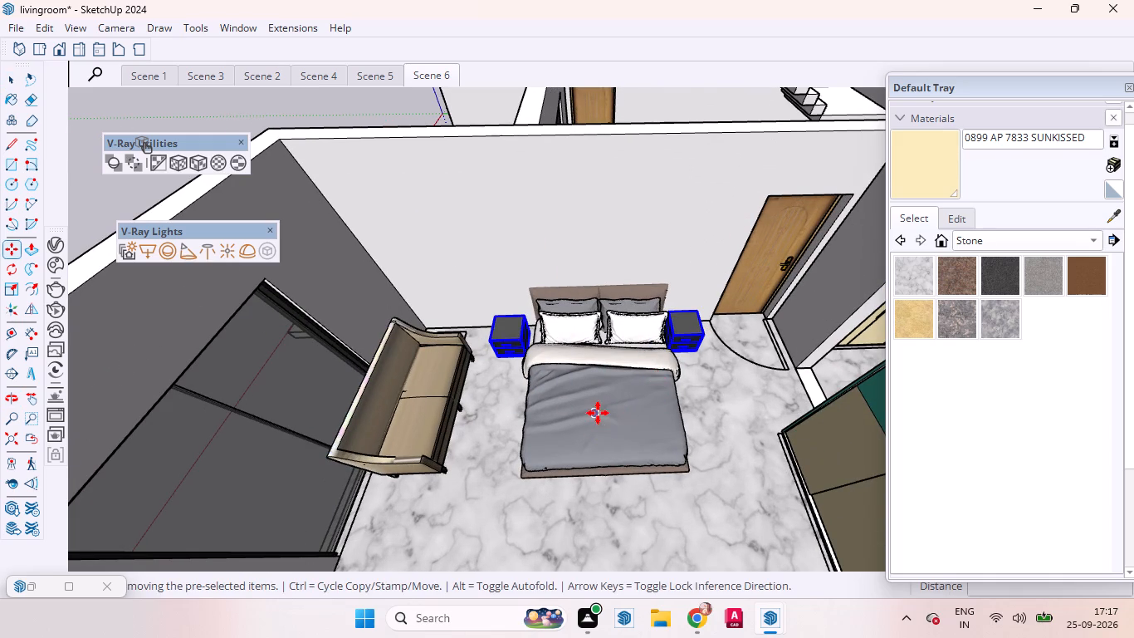
pyautogui.click(598, 413)
pyautogui.scroll(-7, 635, 385)
pyautogui.scroll(1, 611, 473)
pyautogui.scroll(-5, 611, 473)
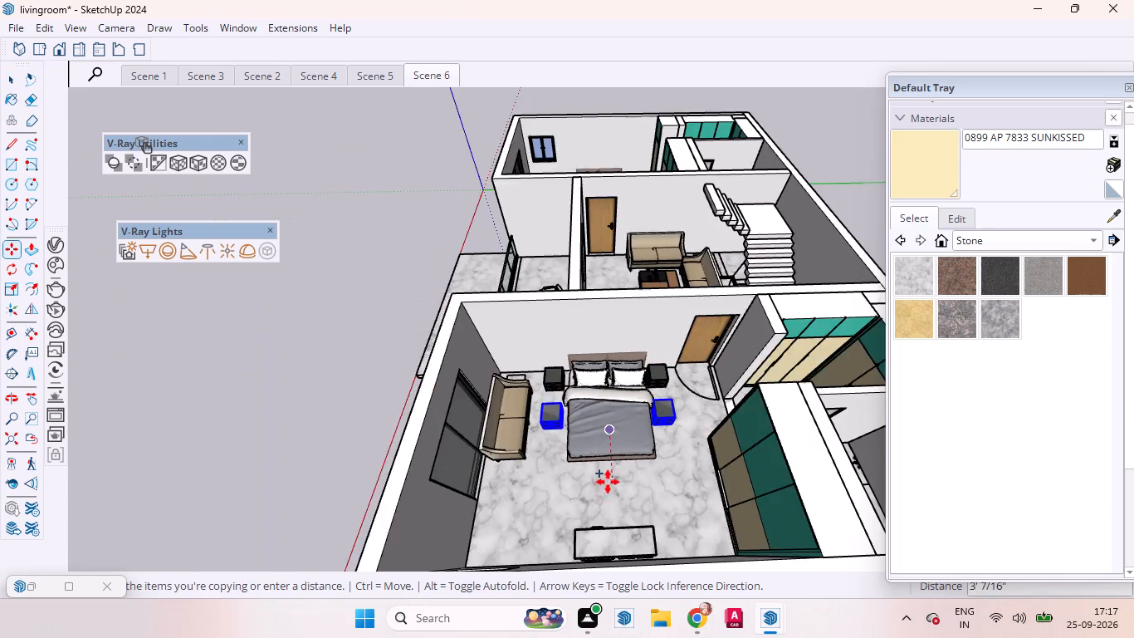
pyautogui.scroll(-2, 608, 482)
pyautogui.scroll(6, 612, 209)
pyautogui.scroll(-1, 598, 252)
pyautogui.scroll(10, 598, 250)
pyautogui.moveTo(598, 242); pyautogui.dragTo(609, 375, button='middle')
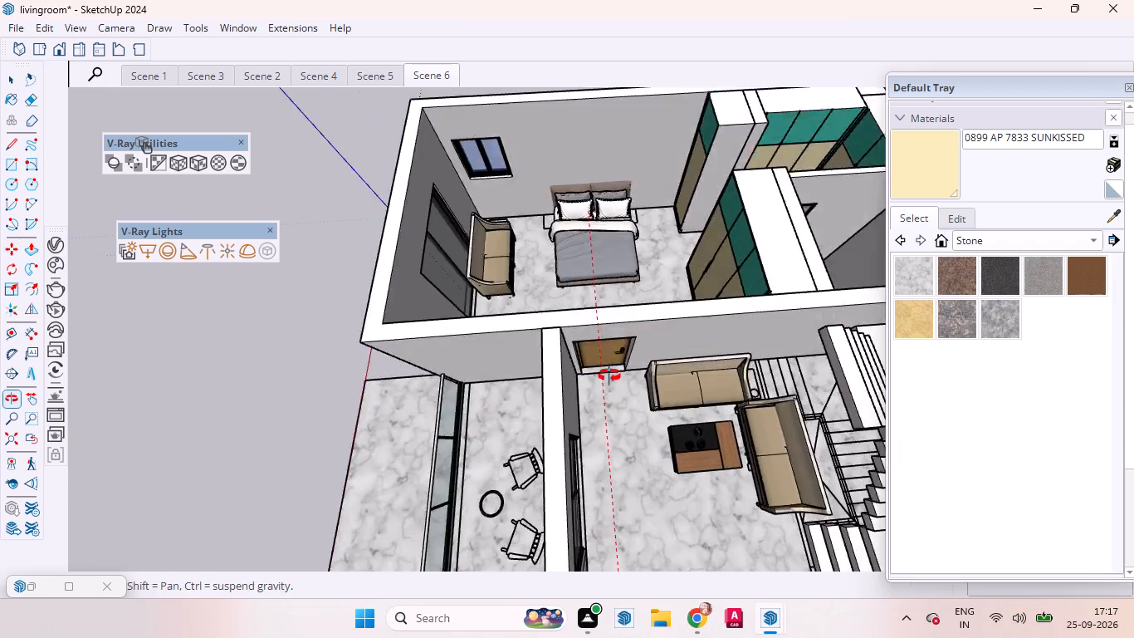
pyautogui.moveTo(609, 375); pyautogui.dragTo(608, 405, button='middle')
pyautogui.scroll(4, 565, 238)
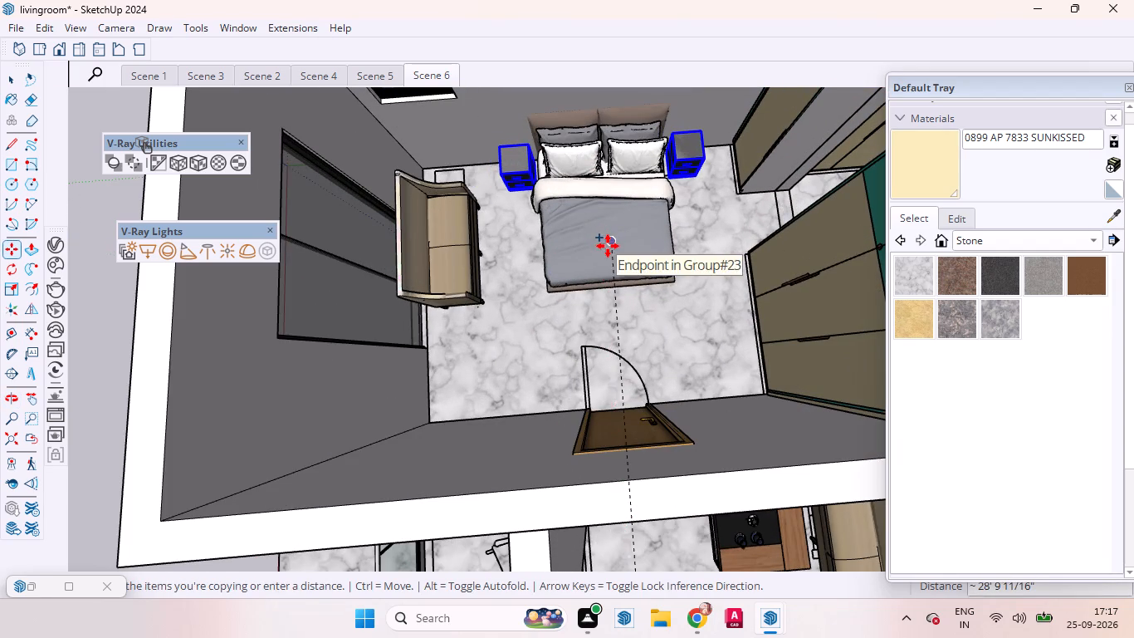
pyautogui.click(604, 253)
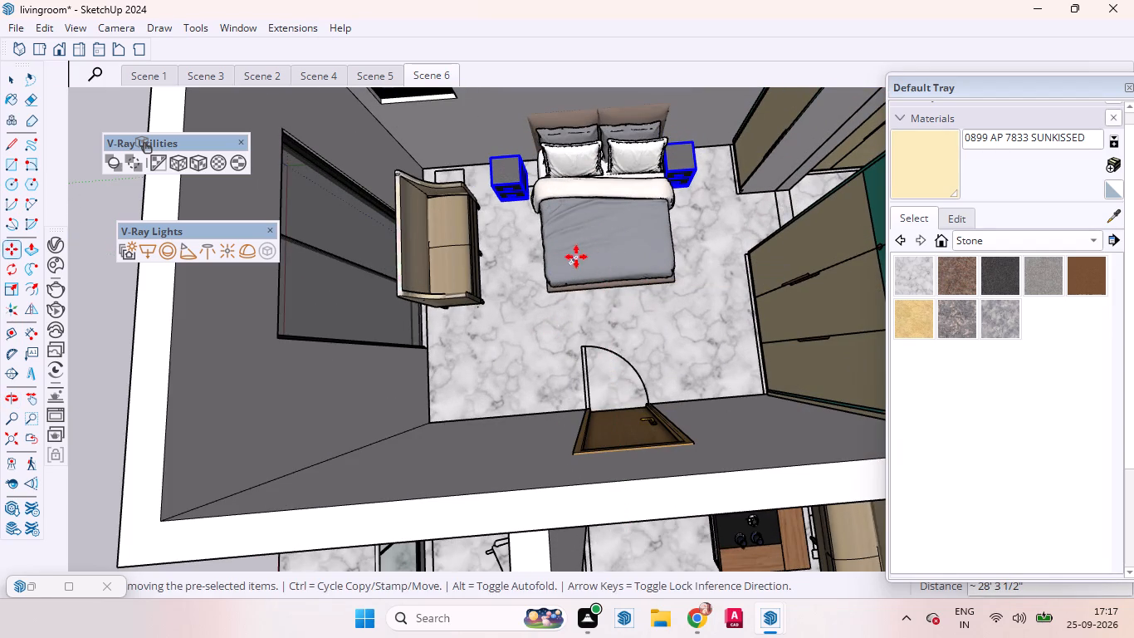
pyautogui.press('space')
# Deselect the copied tables and examine their placement beside the bed in the second bedroom.
pyautogui.scroll(-13, 635, 232)
pyautogui.moveTo(543, 286); pyautogui.dragTo(672, 295, button='middle')
pyautogui.scroll(5, 598, 270)
pyautogui.moveTo(577, 223); pyautogui.dragTo(824, 188, button='middle')
pyautogui.scroll(2, 577, 223)
pyautogui.scroll(-11, 676, 208)
pyautogui.scroll(2, 690, 191)
pyautogui.scroll(-12, 690, 191)
pyautogui.click(606, 468)
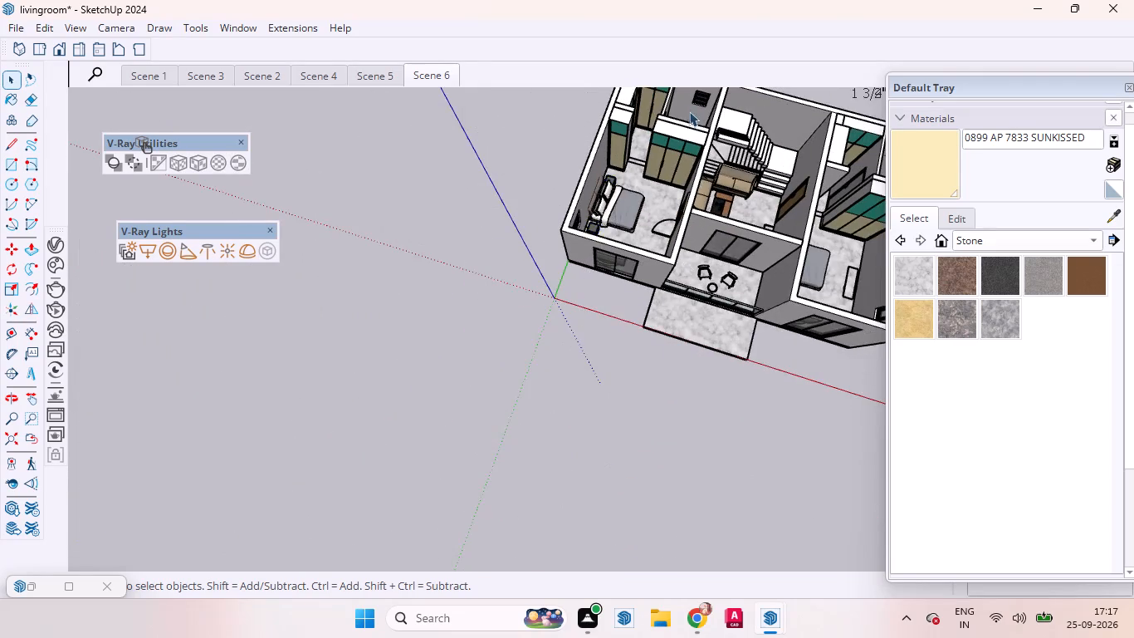
pyautogui.scroll(1, 687, 115)
pyautogui.scroll(-1, 687, 115)
pyautogui.scroll(9, 687, 115)
pyautogui.scroll(-1, 592, 263)
pyautogui.scroll(8, 593, 259)
pyautogui.moveTo(563, 274); pyautogui.dragTo(530, 248, button='middle')
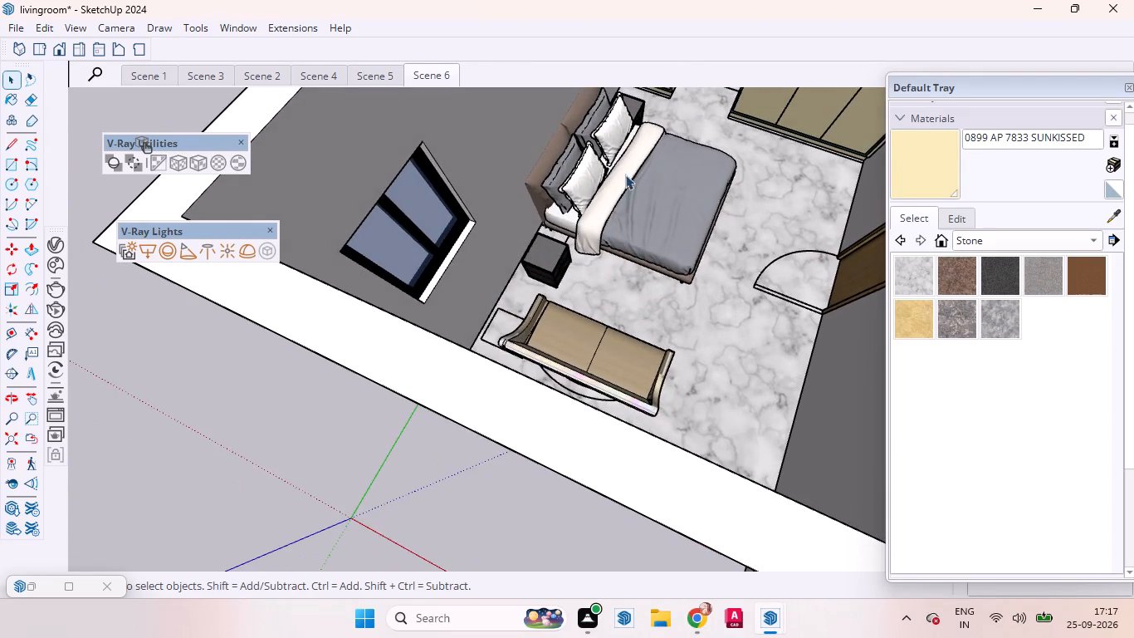
pyautogui.scroll(-8, 652, 213)
pyautogui.scroll(-5, 618, 309)
pyautogui.scroll(2, 651, 156)
pyautogui.scroll(-1, 651, 154)
pyautogui.scroll(3, 651, 153)
pyautogui.moveTo(645, 158); pyautogui.dragTo(623, 168, button='middle')
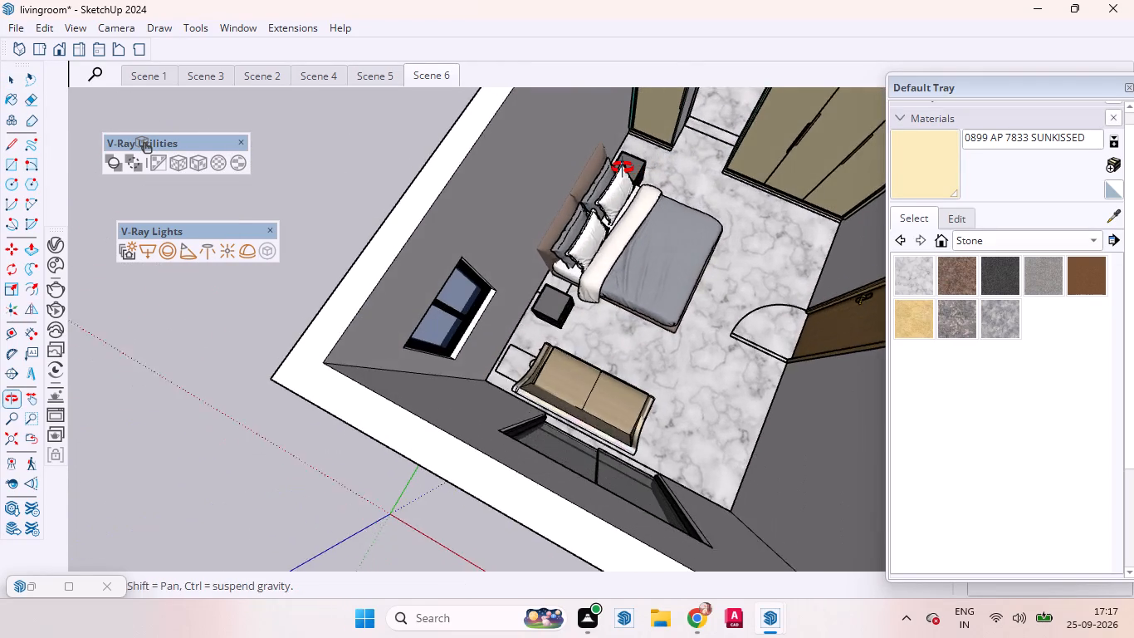
pyautogui.moveTo(623, 168); pyautogui.dragTo(619, 167, button='middle')
pyautogui.scroll(2, 638, 222)
pyautogui.scroll(-4, 638, 224)
pyautogui.moveTo(618, 328); pyautogui.dragTo(565, 280, button='middle')
pyautogui.scroll(4, 634, 200)
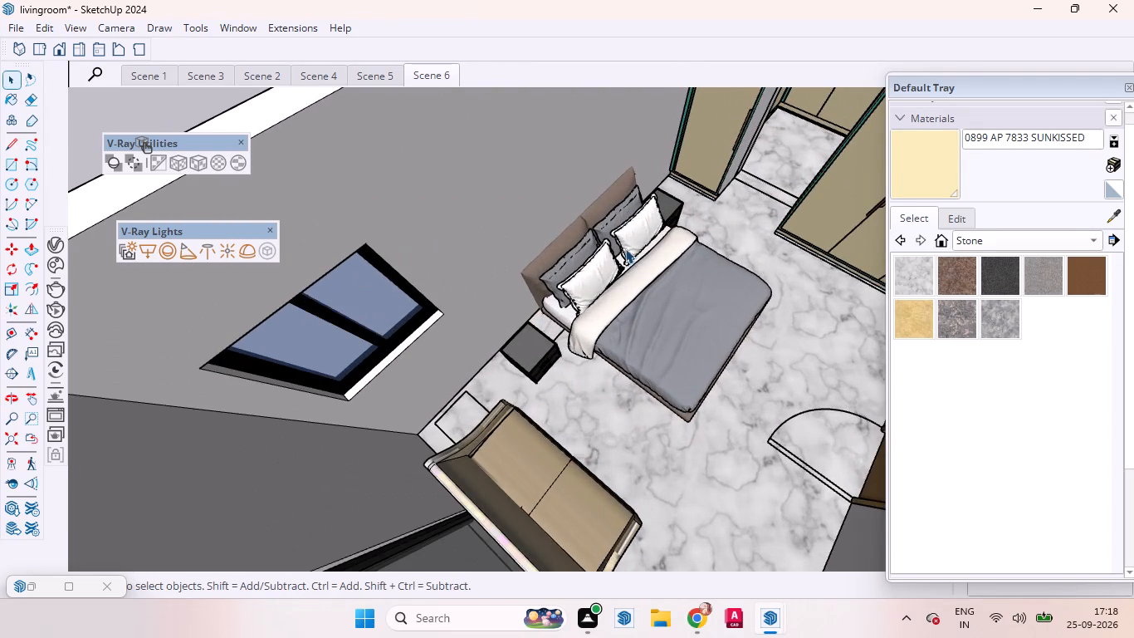
pyautogui.moveTo(623, 299); pyautogui.dragTo(524, 218, button='middle')
pyautogui.scroll(-6, 585, 278)
pyautogui.moveTo(586, 292); pyautogui.dragTo(563, 309, button='middle')
pyautogui.scroll(3, 562, 306)
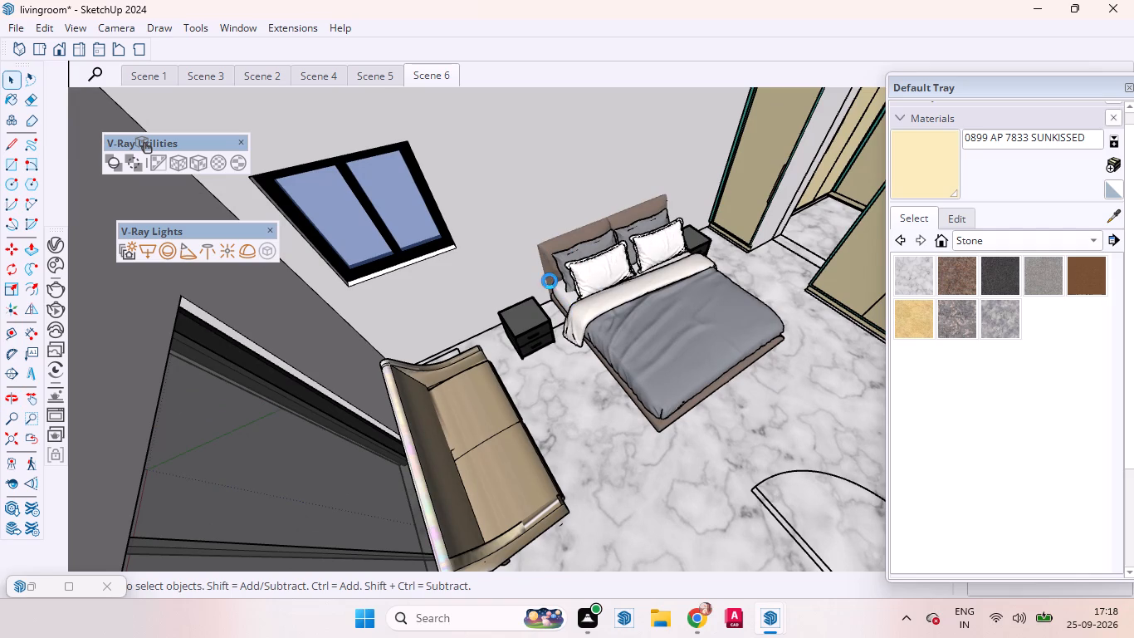
pyautogui.moveTo(711, 316); pyautogui.dragTo(437, 373, button='middle')
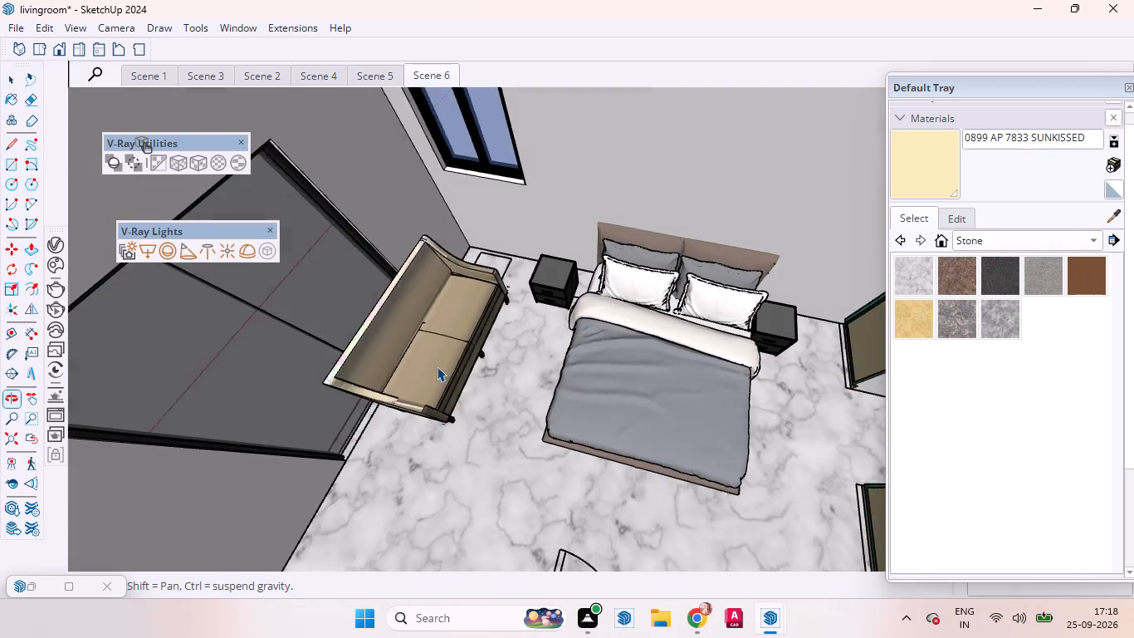
# Move the bedside table between the sofa and the bed about 5" closer to the bed.
pyautogui.scroll(4, 713, 312)
pyautogui.moveTo(648, 351); pyautogui.dragTo(685, 324, button='middle')
pyautogui.scroll(1, 405, 321)
pyautogui.scroll(-3, 402, 312)
pyautogui.scroll(2, 402, 311)
pyautogui.scroll(-3, 402, 309)
pyautogui.scroll(3, 402, 309)
pyautogui.click(477, 275)
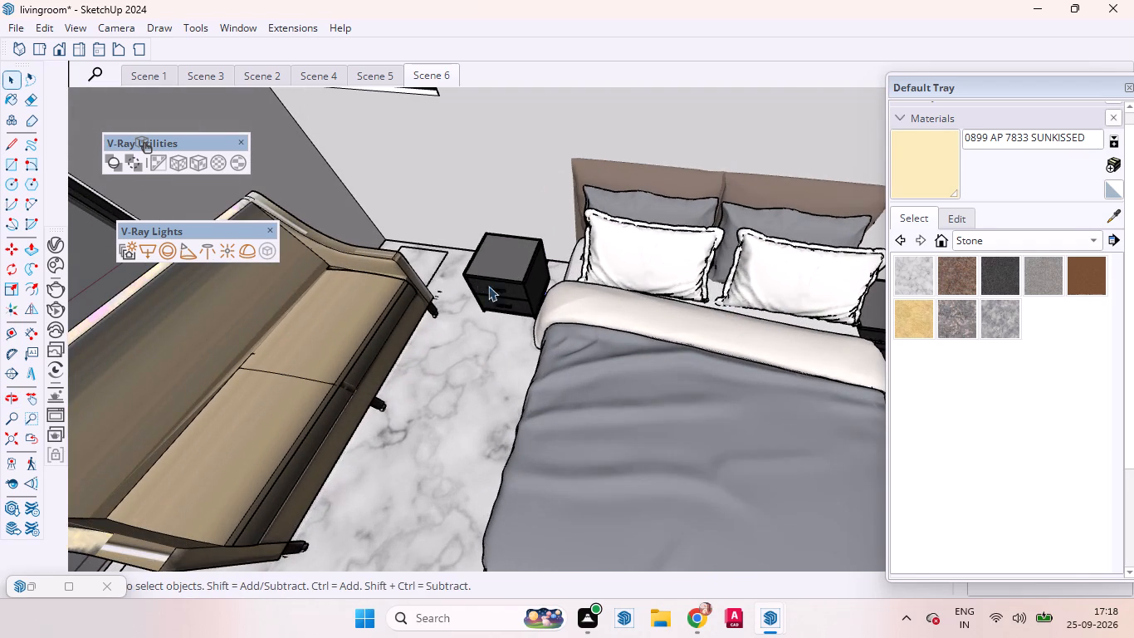
pyautogui.press('m')
pyautogui.scroll(11, 511, 306)
pyautogui.moveTo(516, 330); pyautogui.dragTo(525, 321, button='middle')
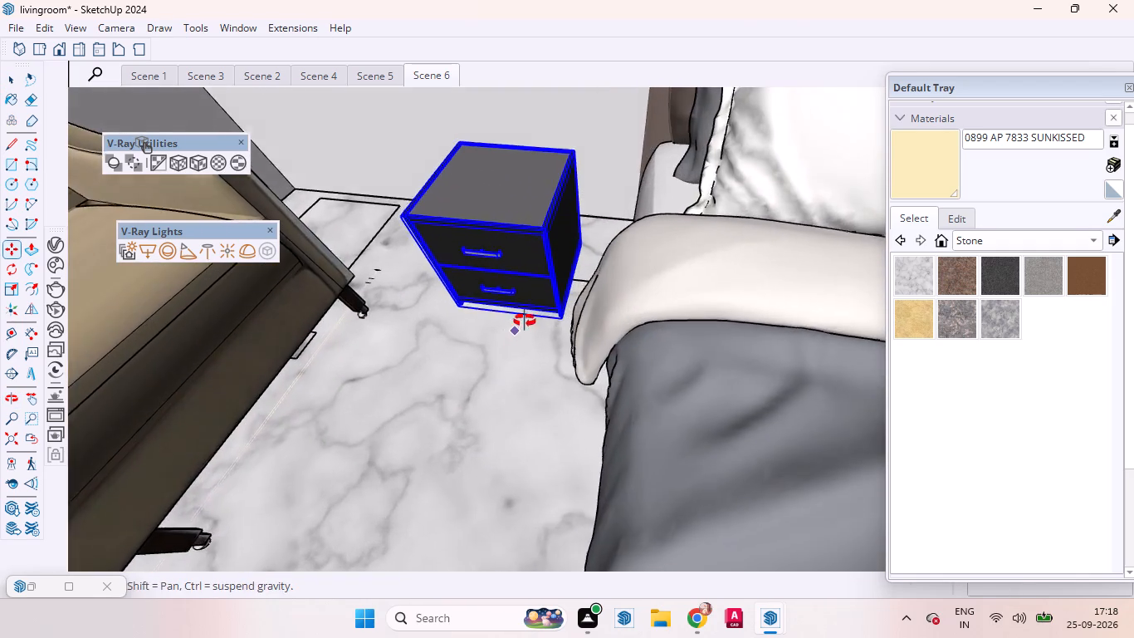
pyautogui.moveTo(525, 321); pyautogui.dragTo(545, 272, button='middle')
pyautogui.click(565, 310)
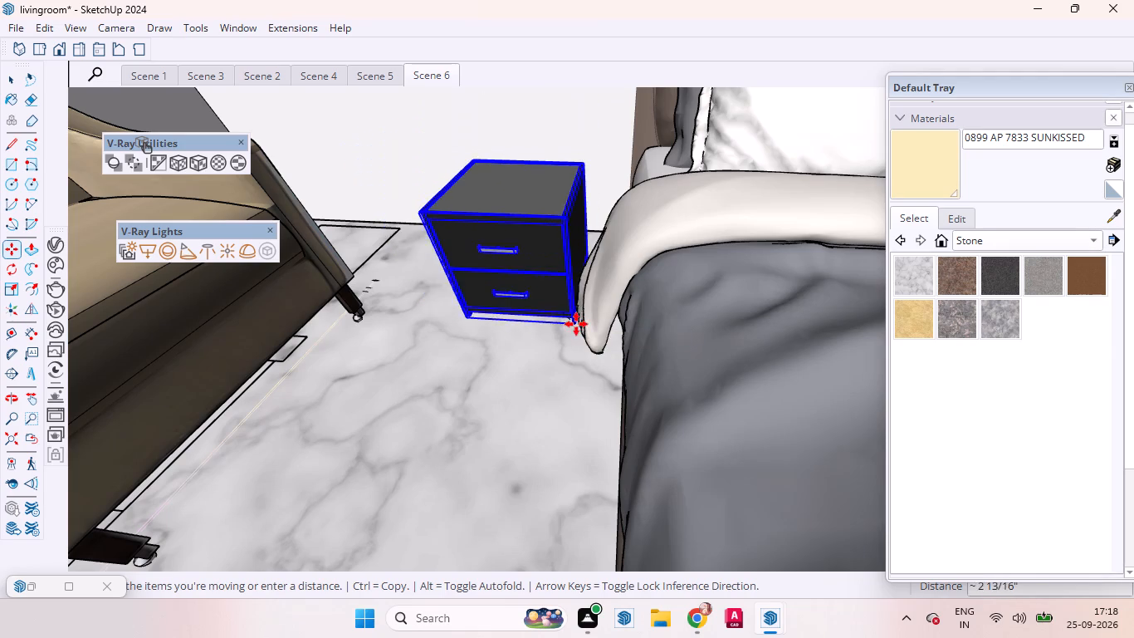
pyautogui.press('space')
pyautogui.moveTo(574, 238); pyautogui.dragTo(565, 362, button='middle')
pyautogui.scroll(-4, 559, 360)
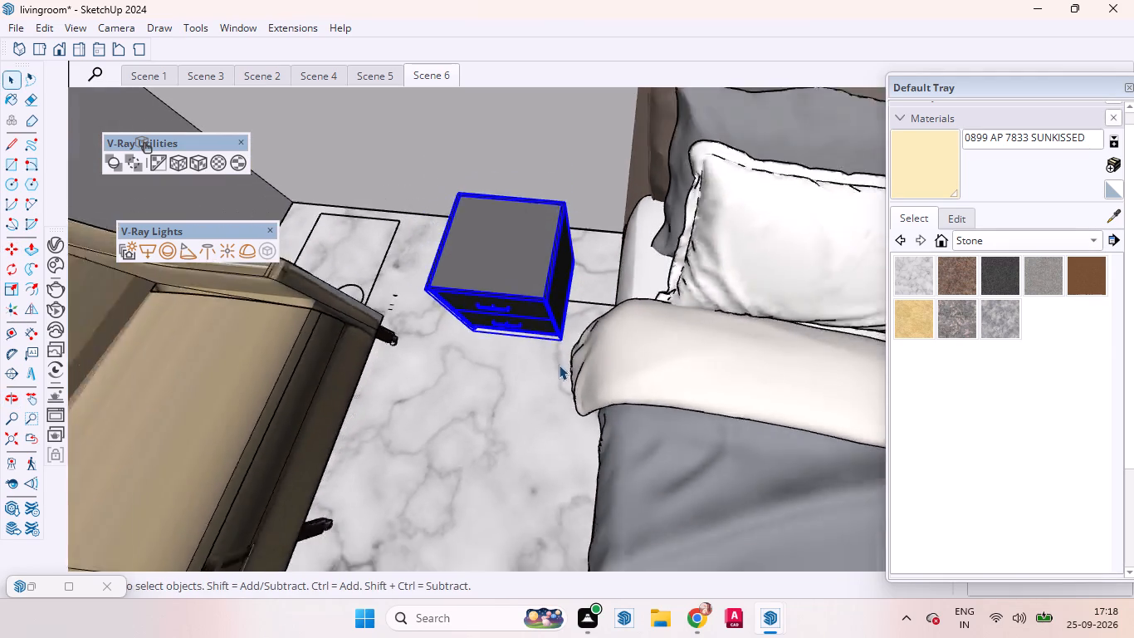
pyautogui.scroll(-2, 559, 365)
pyautogui.moveTo(565, 287); pyautogui.dragTo(569, 402, button='middle')
pyautogui.press('m')
pyautogui.scroll(4, 565, 291)
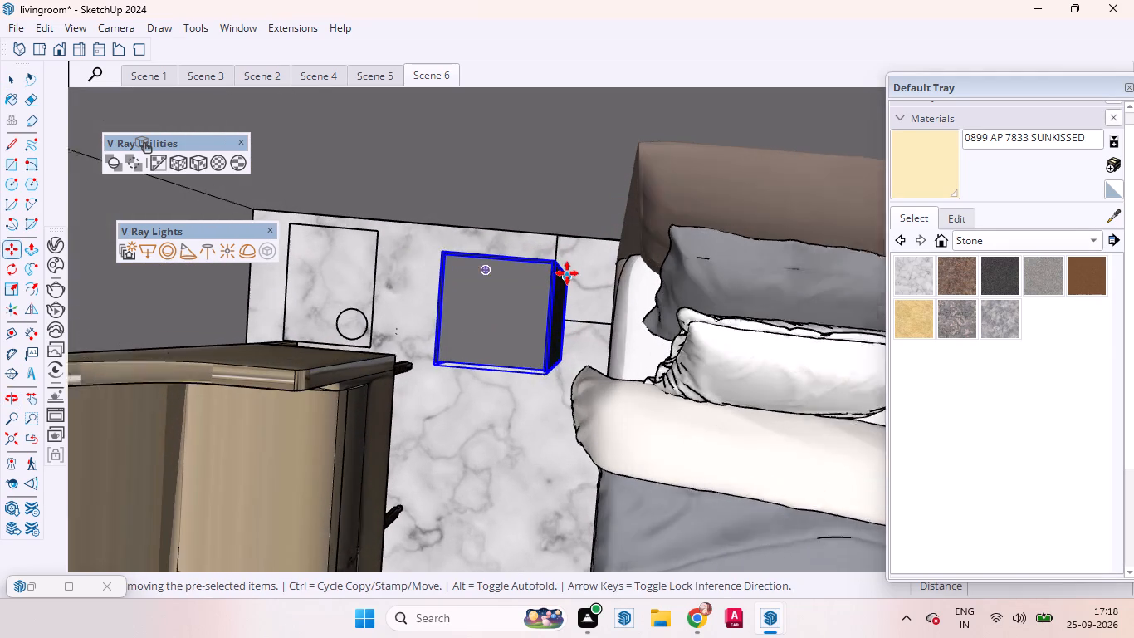
pyautogui.click(558, 261)
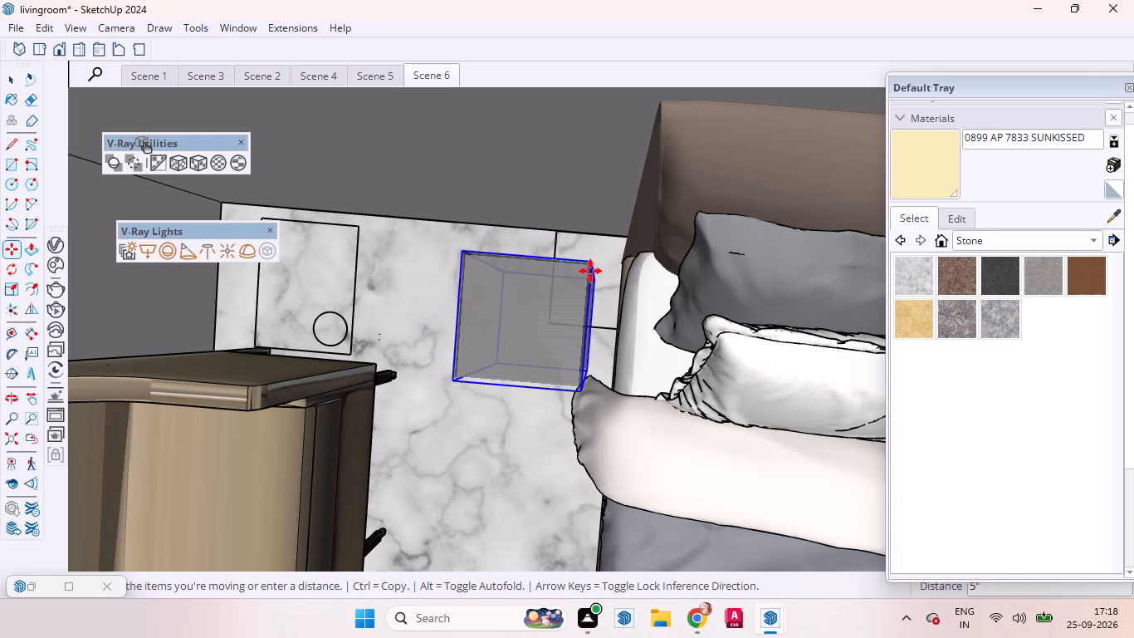
pyautogui.click(594, 271)
# Shift the same bedside table about 2 7/16" back toward the headboard wall and clear the selection.
pyautogui.click(550, 258)
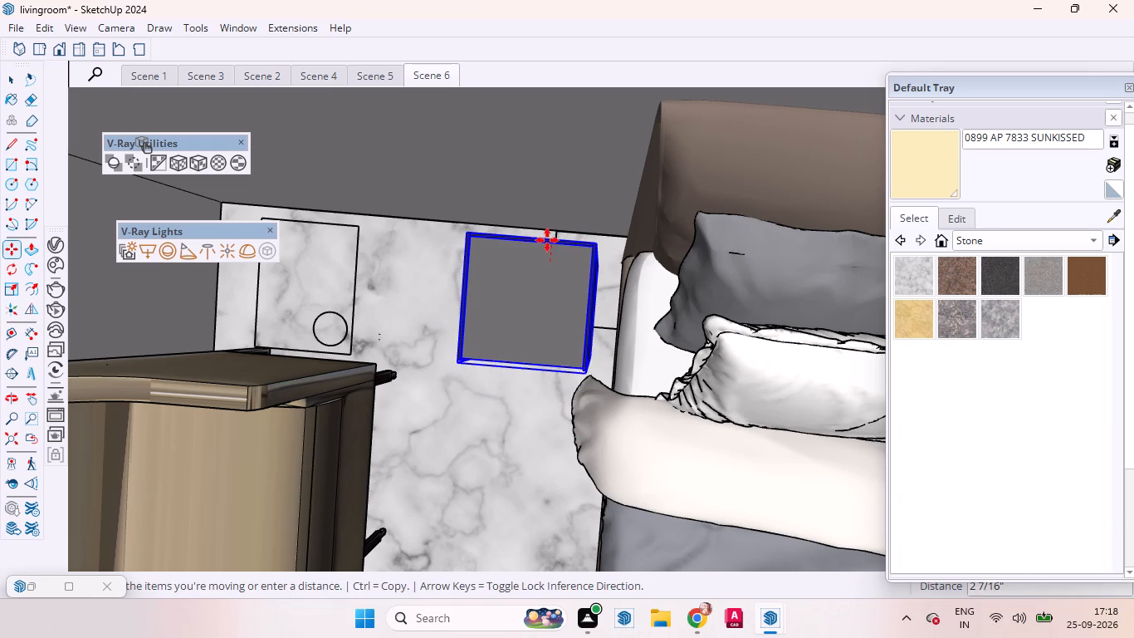
pyautogui.click(547, 239)
pyautogui.scroll(-13, 557, 405)
pyautogui.scroll(2, 550, 368)
pyautogui.scroll(-6, 550, 367)
pyautogui.scroll(1, 545, 366)
pyautogui.scroll(-4, 545, 366)
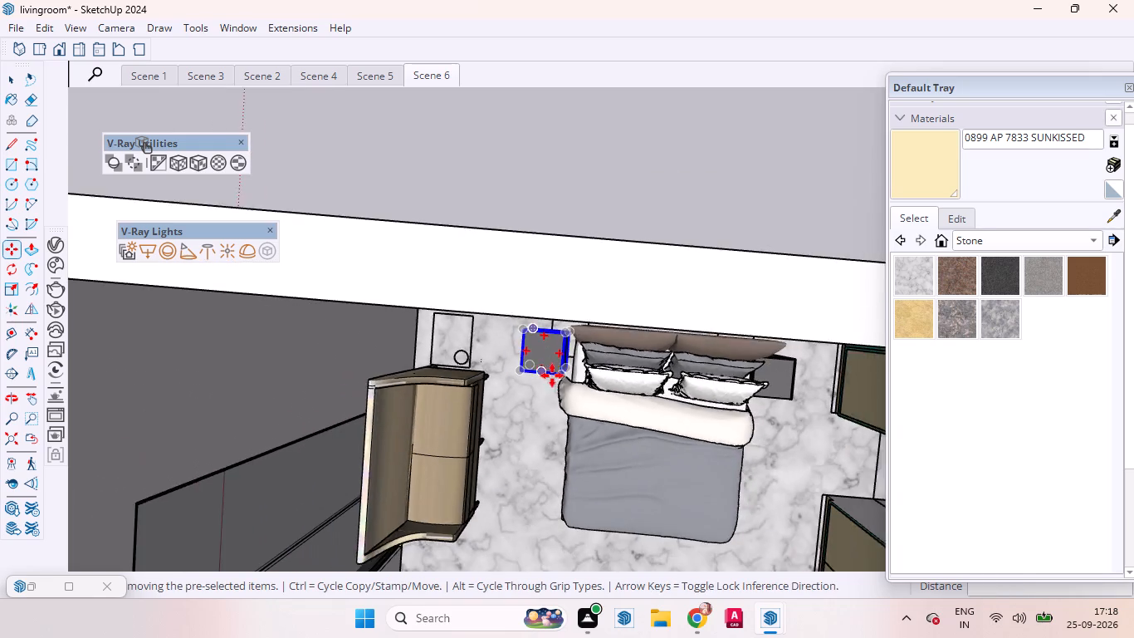
pyautogui.scroll(-2, 552, 375)
pyautogui.press('space')
pyautogui.click(730, 261)
# In the other bedroom, move the sofa-side bedside table about 3 5/16" along the green axis toward the bed, then deselect it.
pyautogui.scroll(1, 709, 488)
pyautogui.moveTo(708, 481); pyautogui.dragTo(678, 378, button='middle')
pyautogui.scroll(2, 714, 390)
pyautogui.scroll(-2, 714, 389)
pyautogui.scroll(4, 714, 389)
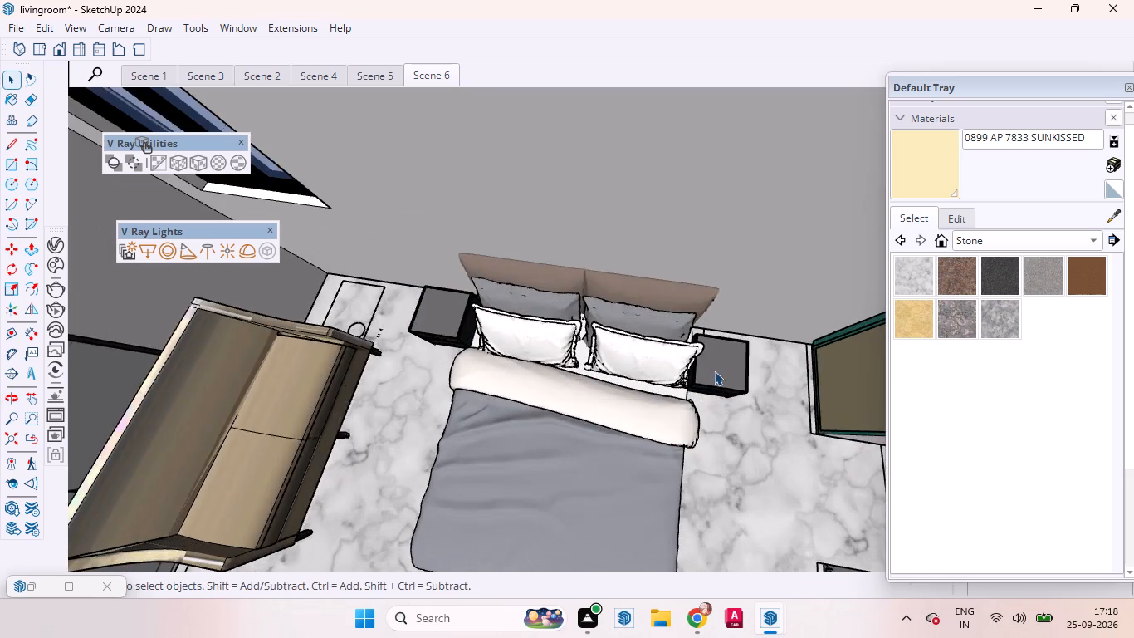
pyautogui.moveTo(711, 380); pyautogui.dragTo(692, 255, button='middle')
pyautogui.scroll(1, 692, 246)
pyautogui.scroll(-4, 708, 289)
pyautogui.scroll(2, 708, 289)
pyautogui.scroll(-14, 708, 289)
pyautogui.scroll(1, 684, 274)
pyautogui.scroll(-10, 684, 274)
pyautogui.scroll(1, 677, 331)
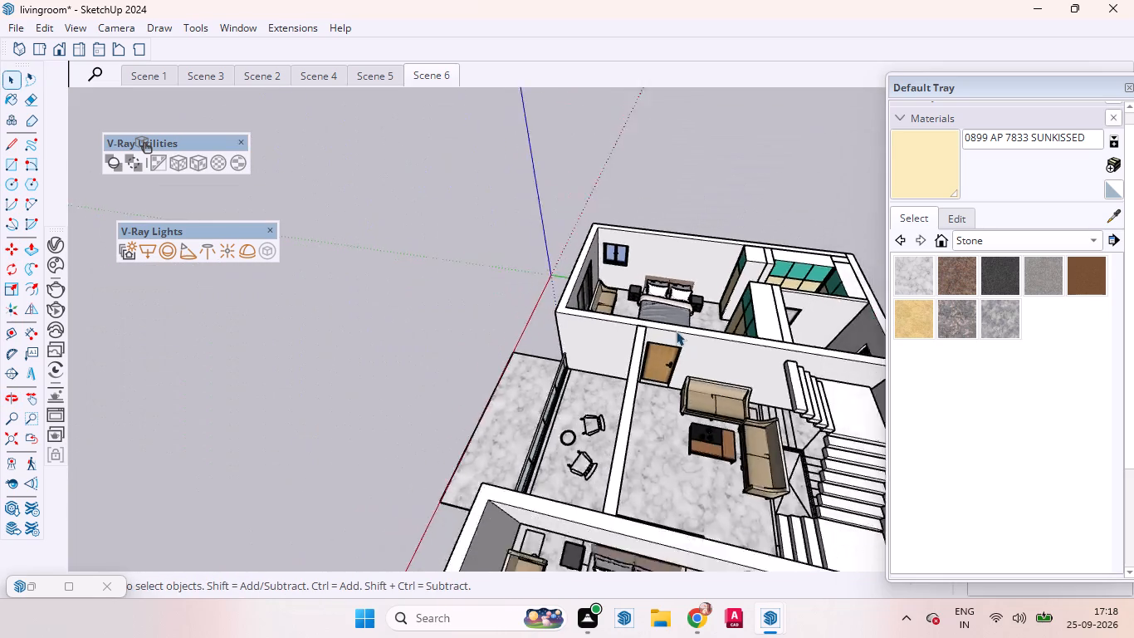
pyautogui.scroll(1, 676, 331)
pyautogui.moveTo(677, 416); pyautogui.dragTo(697, 302, button='middle')
pyautogui.scroll(4, 694, 339)
pyautogui.scroll(-9, 694, 339)
pyautogui.scroll(1, 666, 464)
pyautogui.scroll(-1, 665, 464)
pyautogui.scroll(4, 665, 464)
pyautogui.moveTo(607, 410); pyautogui.dragTo(638, 538, button='middle')
pyautogui.scroll(1, 657, 423)
pyautogui.scroll(-1, 657, 423)
pyautogui.scroll(1, 657, 423)
pyautogui.scroll(-5, 657, 423)
pyautogui.scroll(3, 657, 422)
pyautogui.scroll(-2, 657, 422)
pyautogui.scroll(9, 657, 420)
pyautogui.scroll(-5, 656, 413)
pyautogui.scroll(3, 656, 413)
pyautogui.scroll(-2, 656, 413)
pyautogui.scroll(17, 656, 413)
pyautogui.click(625, 478)
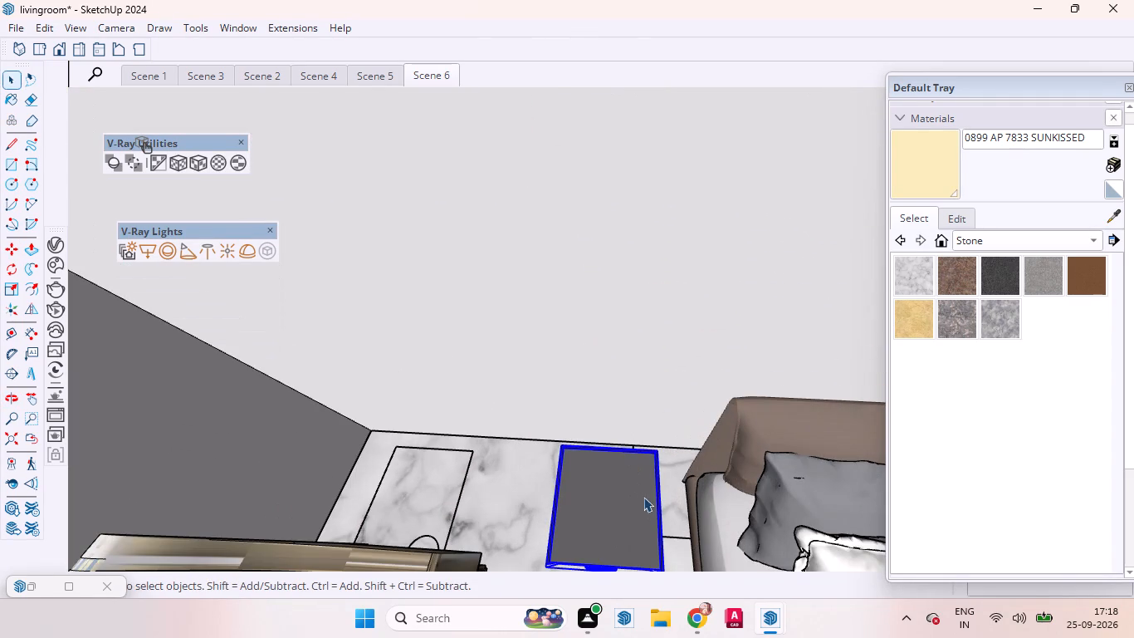
pyautogui.press('m')
pyautogui.click(655, 446)
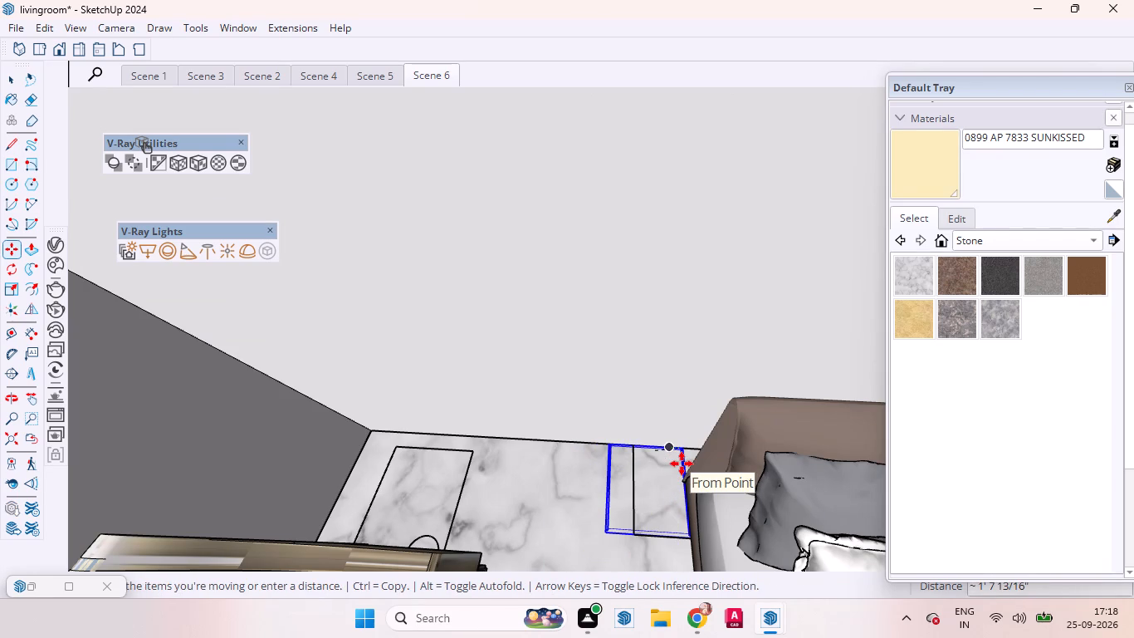
pyautogui.press('Left')
pyautogui.click(675, 462)
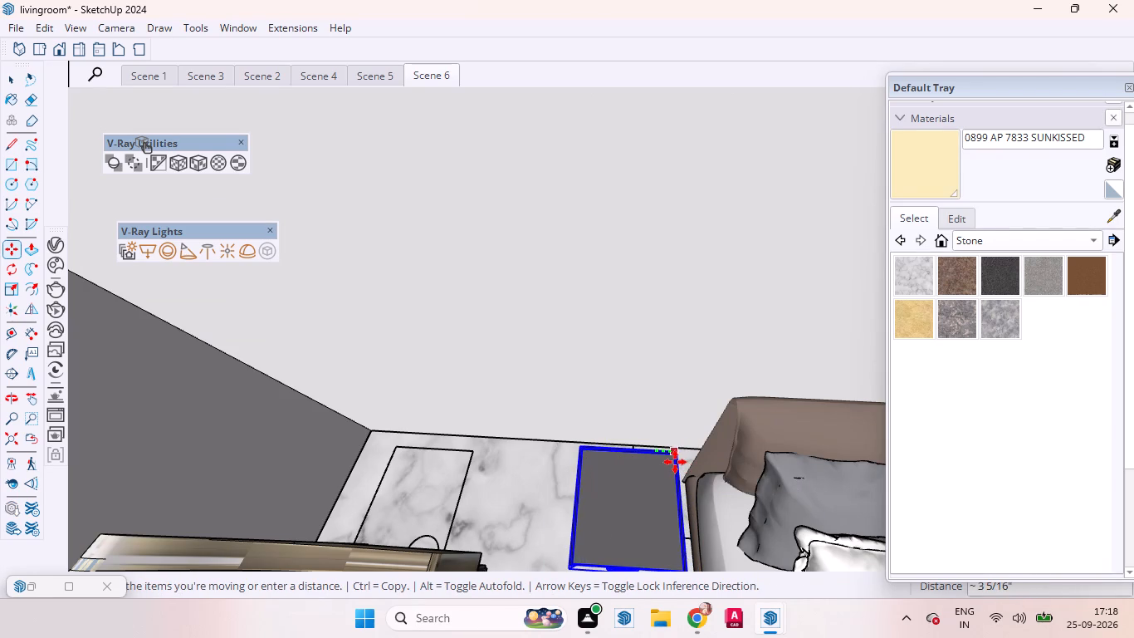
pyautogui.press('space')
pyautogui.scroll(-2, 641, 431)
pyautogui.scroll(1, 641, 431)
pyautogui.scroll(-14, 640, 431)
pyautogui.scroll(2, 560, 401)
pyautogui.scroll(-1, 565, 401)
pyautogui.scroll(1, 566, 401)
pyautogui.scroll(-3, 609, 352)
pyautogui.scroll(1, 612, 352)
pyautogui.scroll(-1, 616, 352)
pyautogui.scroll(1, 618, 352)
pyautogui.scroll(-9, 620, 352)
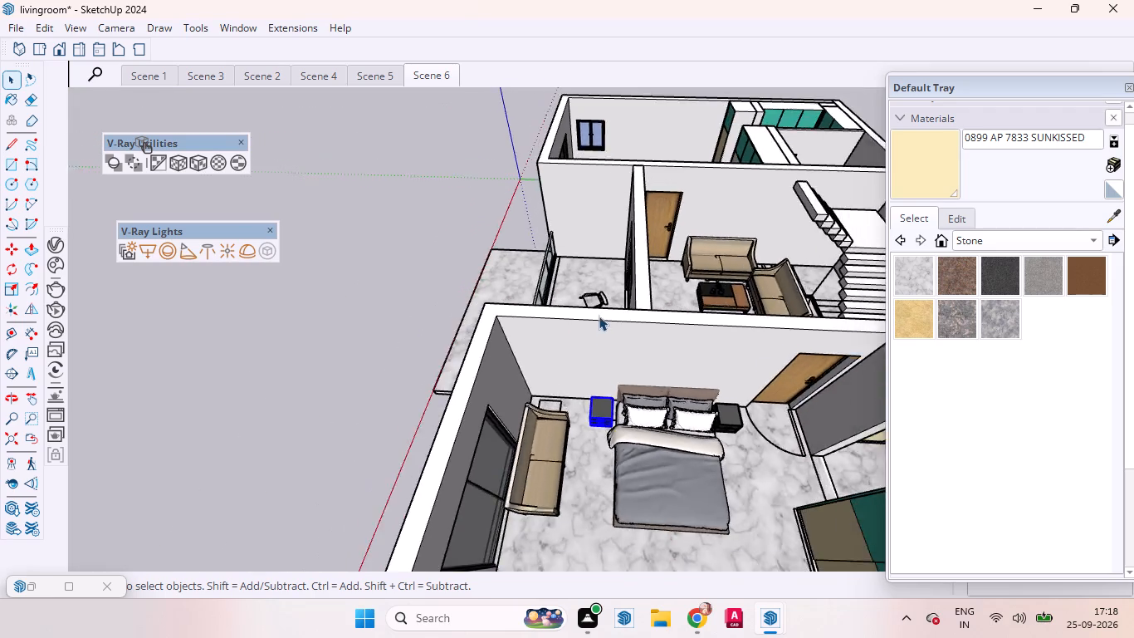
pyautogui.scroll(-4, 599, 316)
pyautogui.click(489, 444)
# Examine the house from its front, side and rear exterior.
pyautogui.moveTo(481, 470); pyautogui.dragTo(875, 390, button='middle')
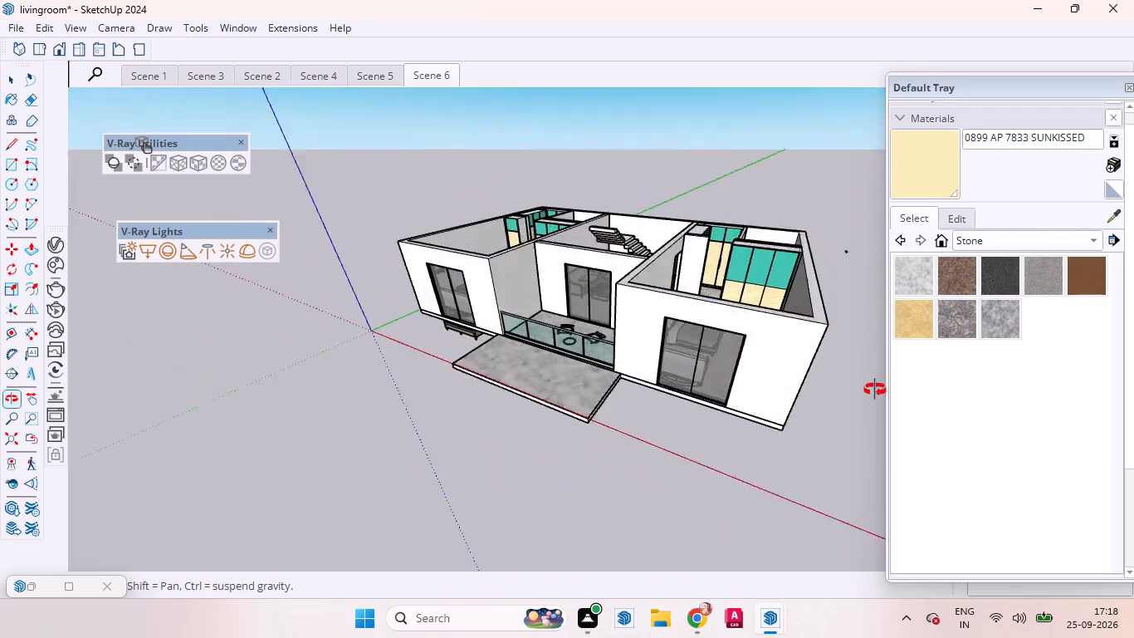
pyautogui.moveTo(875, 390); pyautogui.dragTo(892, 415, button='middle')
pyautogui.scroll(5, 484, 245)
pyautogui.moveTo(484, 277); pyautogui.dragTo(755, 344, button='middle')
pyautogui.moveTo(478, 302); pyautogui.dragTo(689, 254, button='middle')
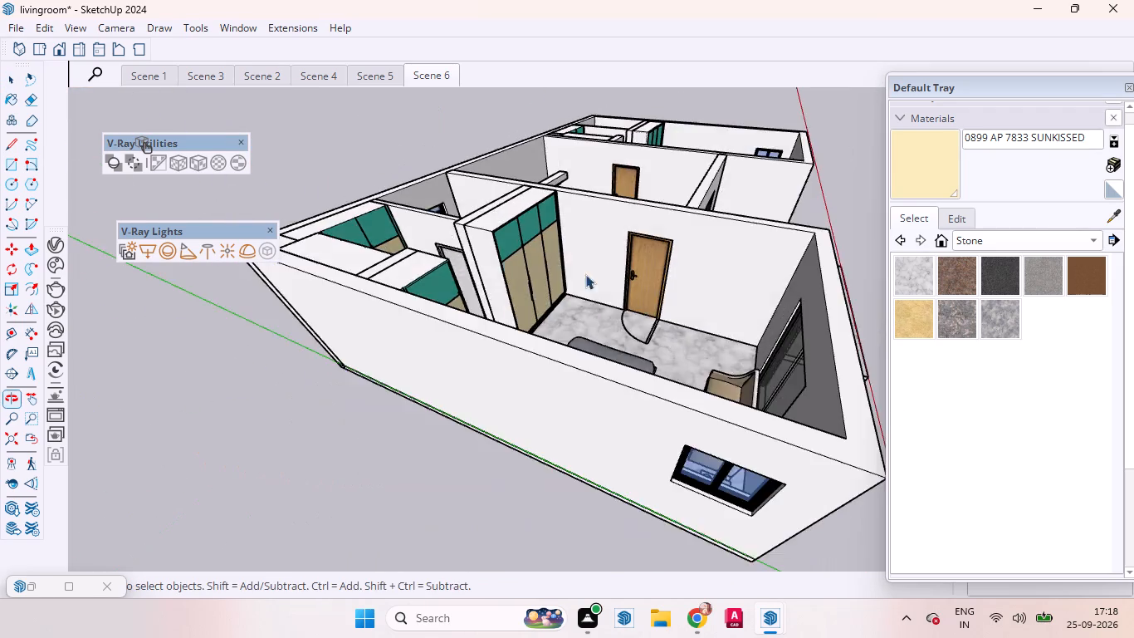
pyautogui.moveTo(585, 274); pyautogui.dragTo(773, 248, button='middle')
pyautogui.moveTo(653, 274); pyautogui.dragTo(781, 263, button='middle')
pyautogui.moveTo(688, 301); pyautogui.dragTo(780, 275, button='middle')
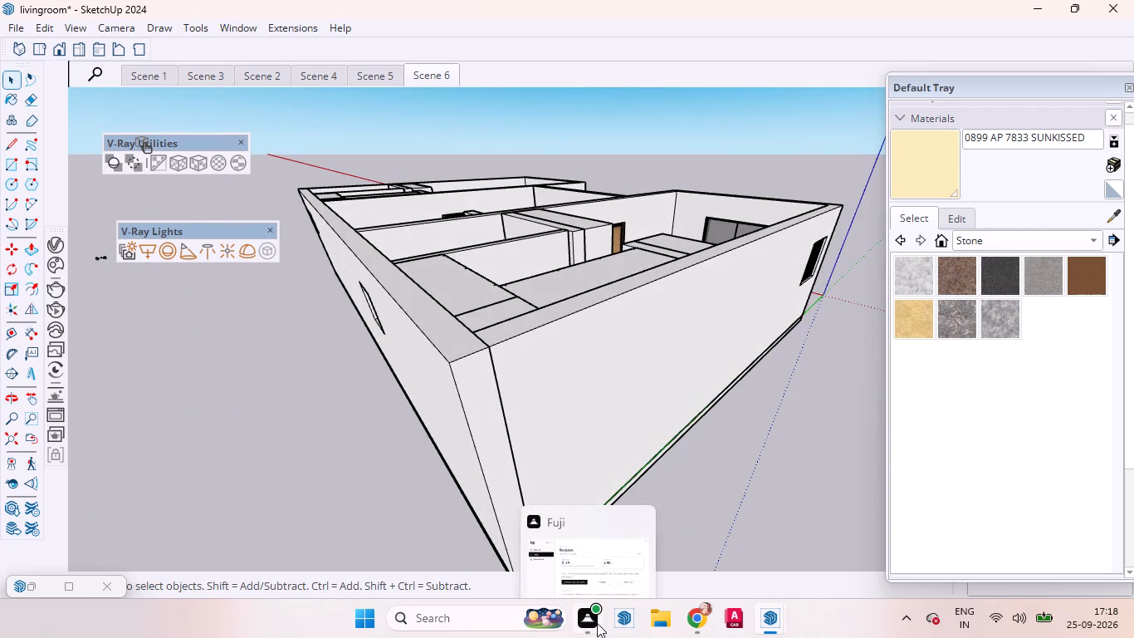
pyautogui.scroll(-5, 584, 306)
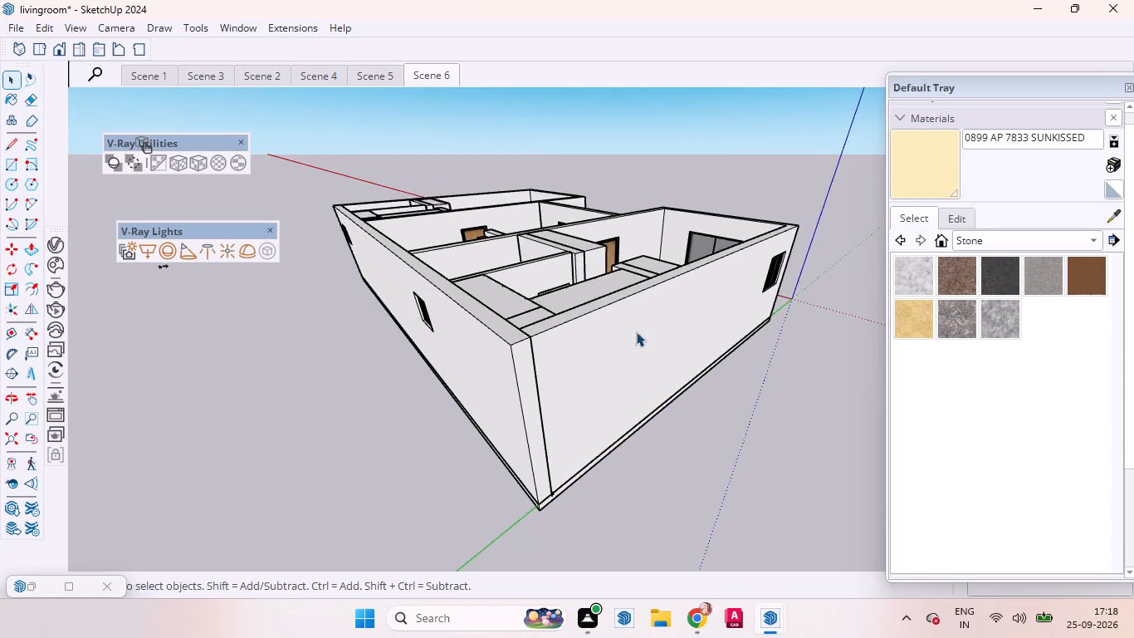
# Delete the 2D door swing symbol from the bedroom floor inside the plan group, and exit the group.
pyautogui.moveTo(637, 319); pyautogui.dragTo(537, 469, button='middle')
pyautogui.moveTo(625, 395); pyautogui.dragTo(490, 425, button='middle')
pyautogui.moveTo(584, 363); pyautogui.dragTo(418, 419, button='middle')
pyautogui.moveTo(603, 358); pyautogui.dragTo(423, 380, button='middle')
pyautogui.moveTo(563, 346); pyautogui.dragTo(360, 339, button='middle')
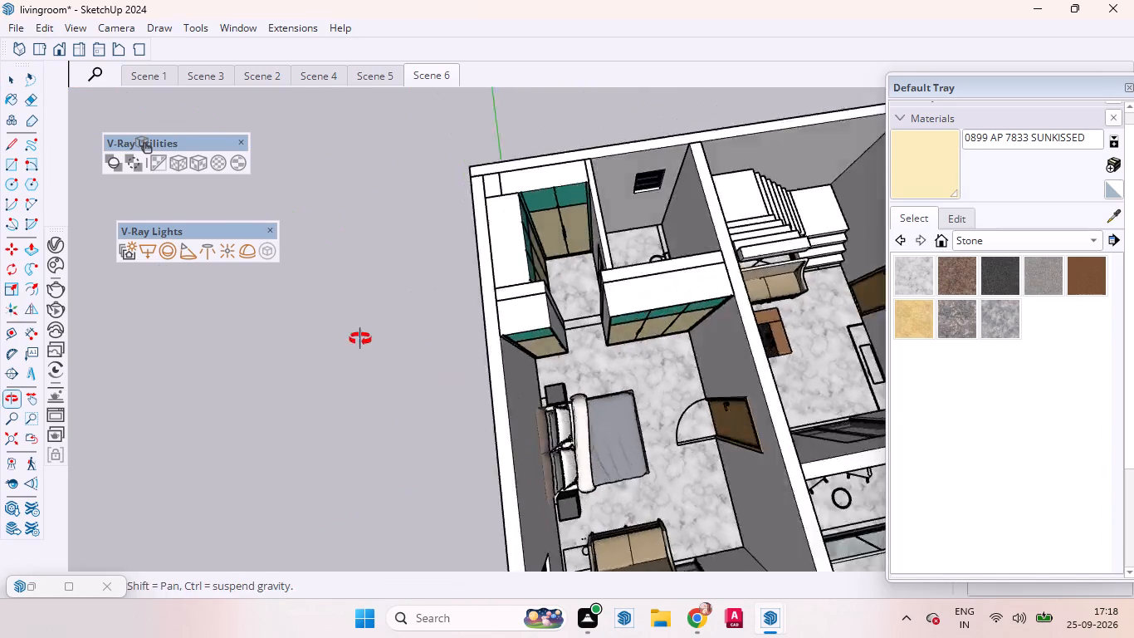
pyautogui.moveTo(360, 339); pyautogui.dragTo(357, 337, button='middle')
pyautogui.scroll(3, 600, 461)
pyautogui.scroll(-5, 613, 296)
pyautogui.scroll(13, 626, 397)
pyautogui.scroll(-1, 640, 421)
pyautogui.scroll(3, 640, 421)
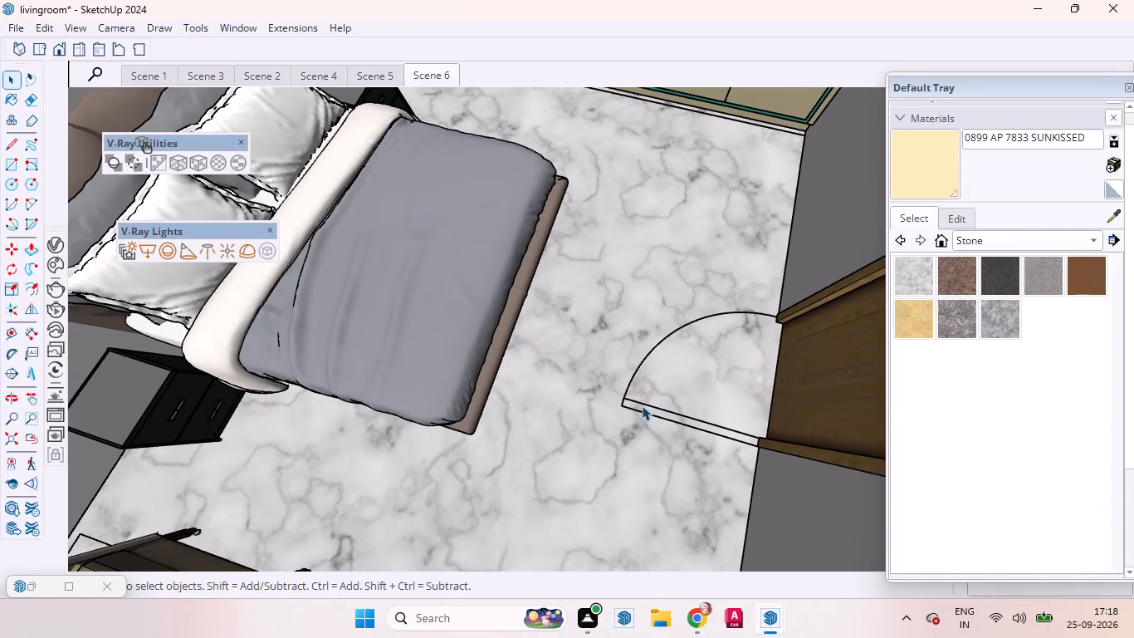
pyautogui.click(625, 410)
pyautogui.doubleClick(632, 410)
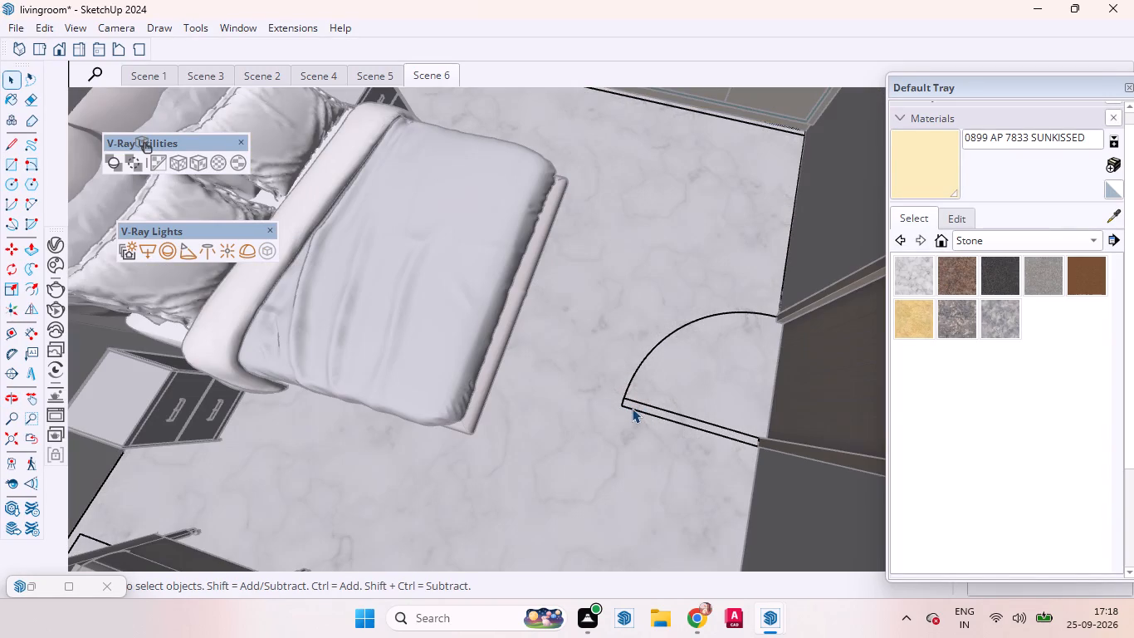
pyautogui.click(632, 408)
pyautogui.press('Delete')
pyautogui.scroll(-1, 604, 368)
pyautogui.scroll(2, 604, 368)
pyautogui.scroll(-6, 604, 368)
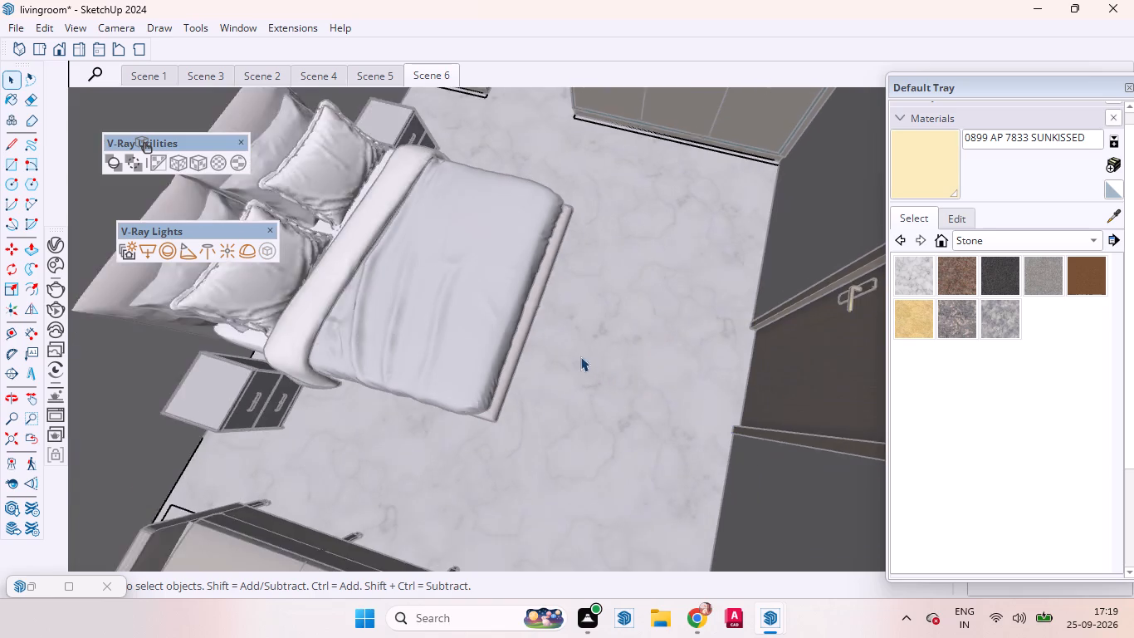
pyautogui.scroll(-17, 580, 356)
pyautogui.scroll(6, 704, 342)
pyautogui.scroll(-6, 726, 345)
pyautogui.scroll(6, 726, 345)
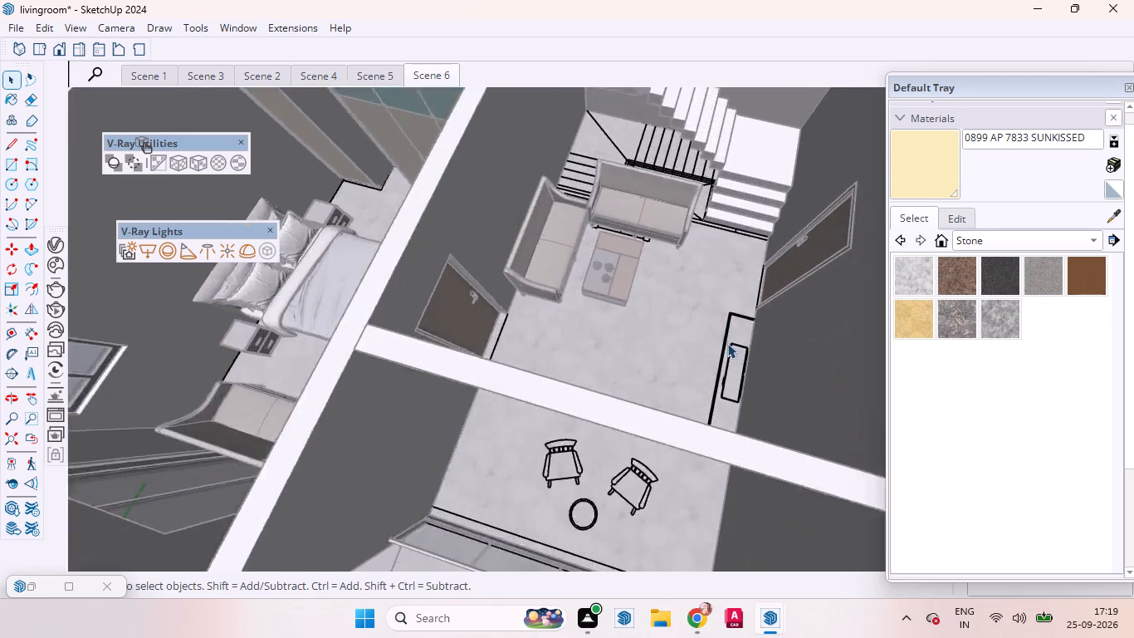
pyautogui.scroll(2, 727, 343)
pyautogui.scroll(-8, 611, 323)
pyautogui.scroll(3, 612, 337)
pyautogui.scroll(-6, 612, 337)
pyautogui.scroll(4, 613, 351)
pyautogui.scroll(-1, 620, 354)
pyautogui.scroll(-11, 760, 390)
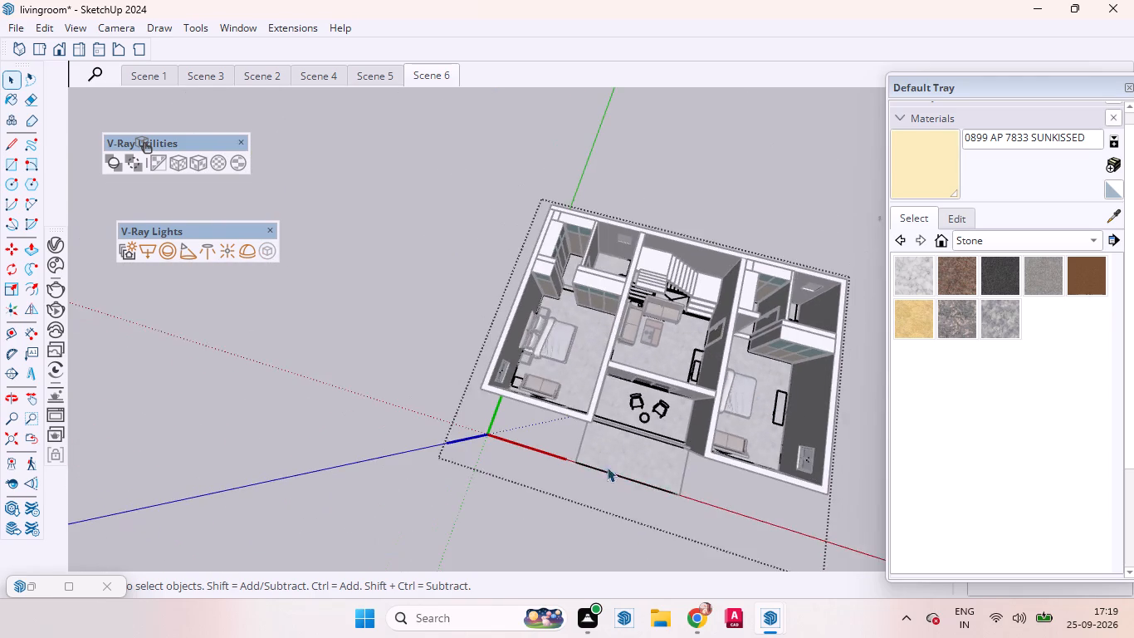
pyautogui.moveTo(501, 559); pyautogui.dragTo(511, 547)
pyautogui.click(328, 317)
pyautogui.click(330, 329)
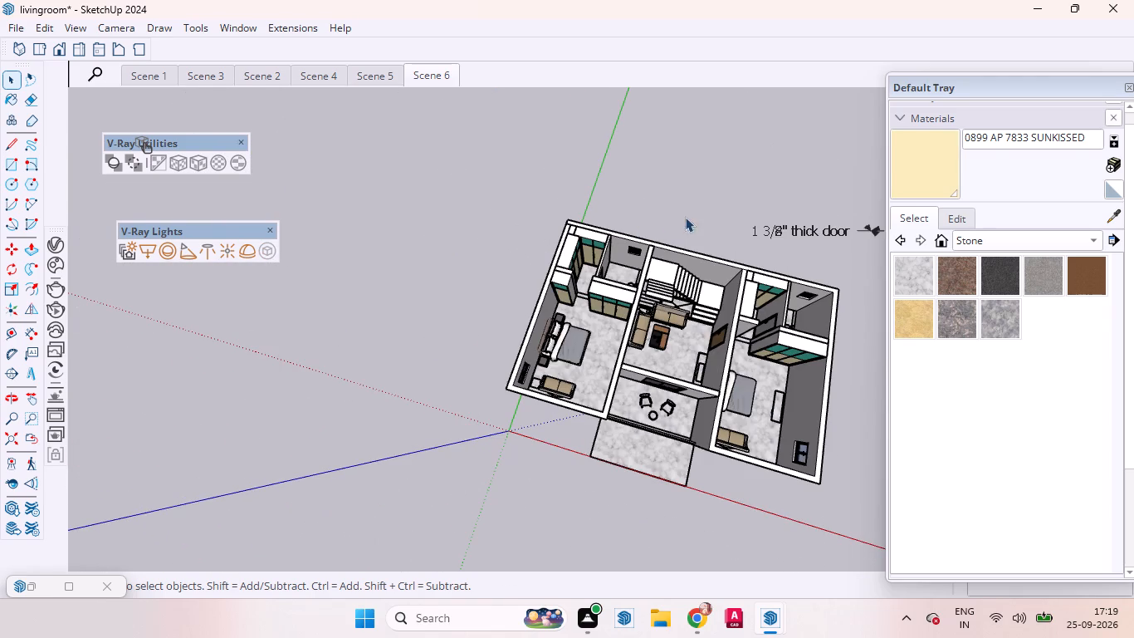
# Delete all the stray "thick door" text labels and their arrows floating outside the house.
pyautogui.scroll(-3, 445, 285)
pyautogui.scroll(2, 420, 290)
pyautogui.scroll(-3, 343, 315)
pyautogui.scroll(1, 343, 317)
pyautogui.scroll(-8, 343, 318)
pyautogui.scroll(3, 648, 269)
pyautogui.scroll(-1, 639, 269)
pyautogui.scroll(1, 632, 267)
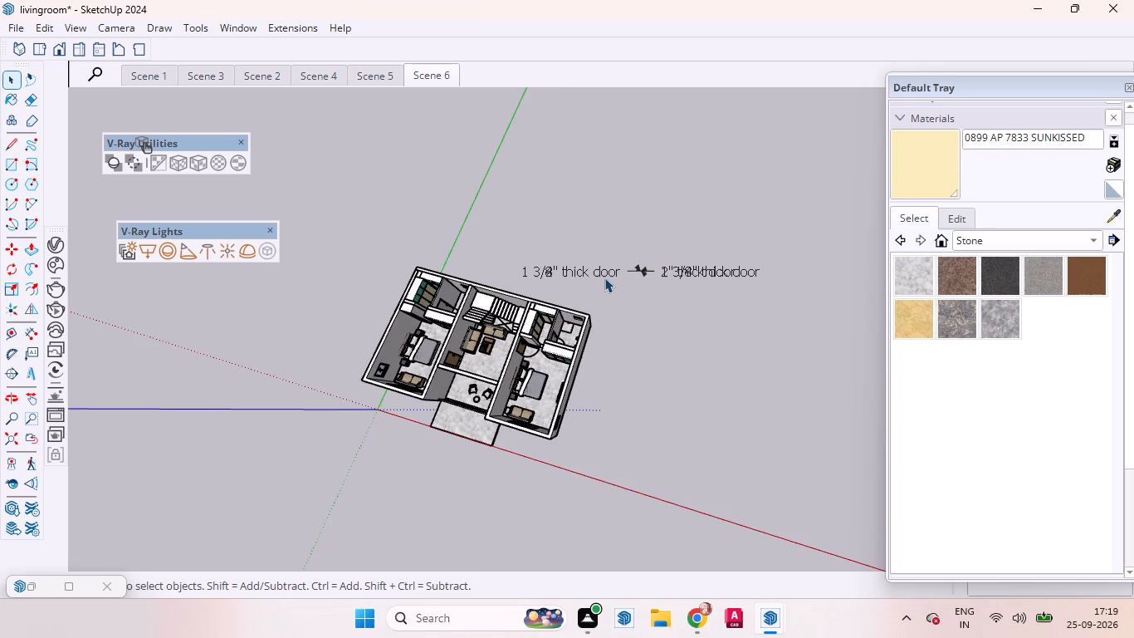
pyautogui.click(604, 277)
pyautogui.press('Delete')
pyautogui.click(667, 269)
pyautogui.press('Delete')
pyautogui.click(651, 267)
pyautogui.press('Delete')
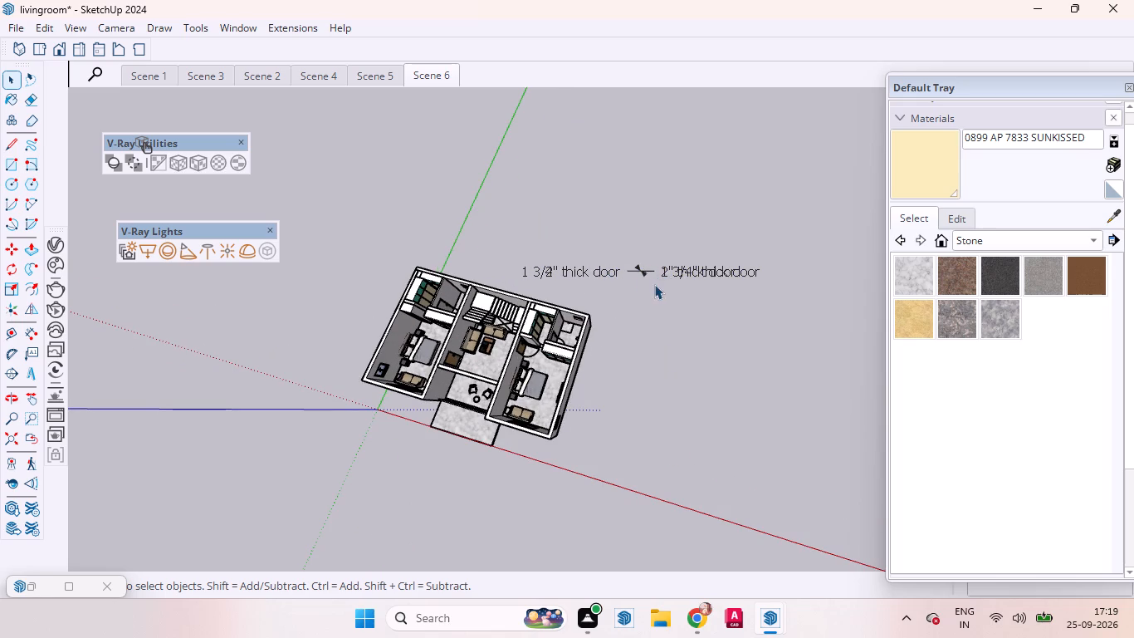
pyautogui.click(657, 271)
pyautogui.press('Delete')
pyautogui.click(682, 273)
pyautogui.press('Delete')
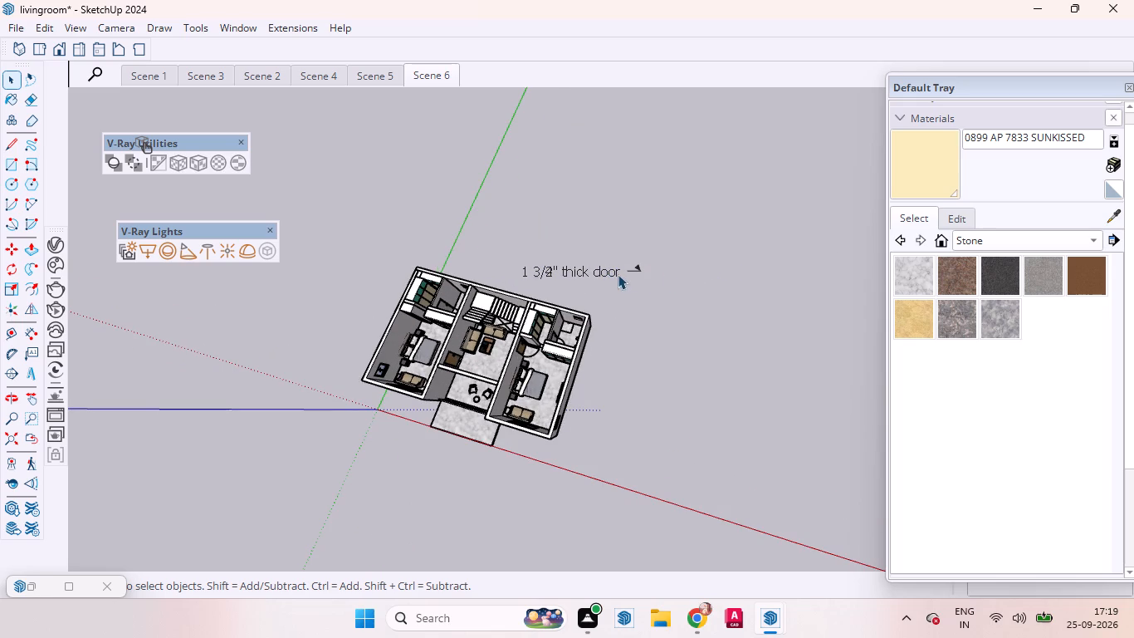
pyautogui.click(618, 272)
pyautogui.press('Delete')
pyautogui.press('Delete')
pyautogui.click(591, 274)
pyautogui.press('Delete')
# Examine the cleaned-up model of the whole house from the front balcony side.
pyautogui.scroll(-1, 653, 265)
pyautogui.scroll(1, 653, 266)
pyautogui.scroll(-10, 660, 277)
pyautogui.moveTo(486, 420); pyautogui.dragTo(551, 165, button='middle')
pyautogui.scroll(1, 486, 418)
pyautogui.scroll(8, 530, 214)
pyautogui.scroll(-1, 528, 341)
pyautogui.scroll(2, 528, 341)
pyautogui.scroll(-1, 527, 341)
pyautogui.scroll(3, 519, 444)
pyautogui.scroll(-1, 519, 454)
pyautogui.scroll(10, 519, 454)
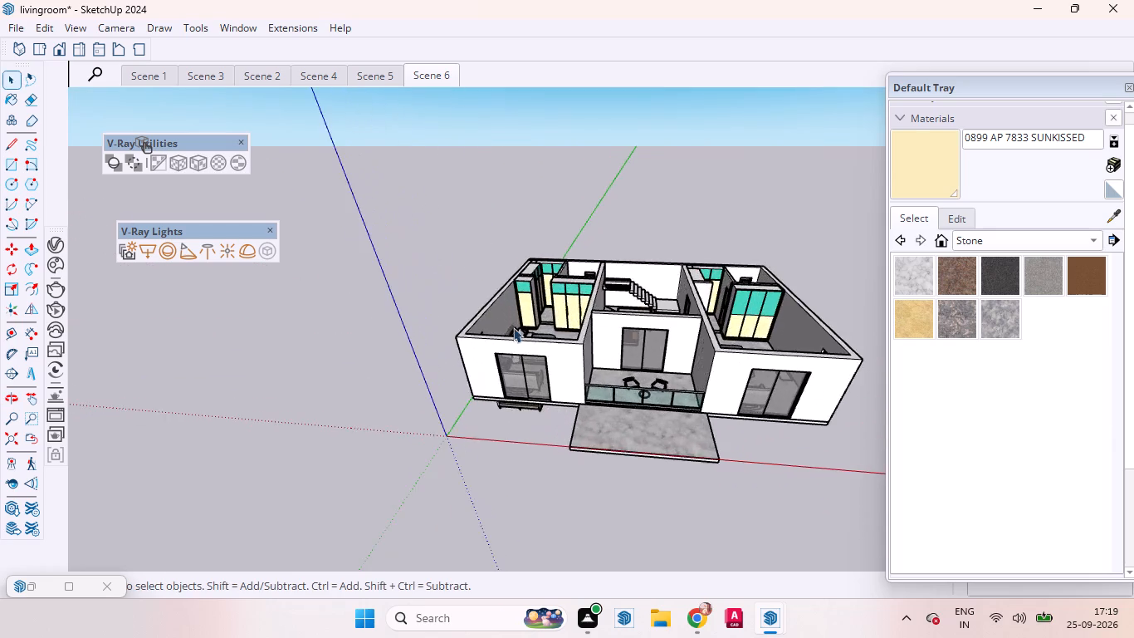
# Paint the narrow filler strip beside the bedroom's single-door wardrobe with the 0899 AP 7833 SUNKISSED material and exit the group.
pyautogui.scroll(9, 513, 327)
pyautogui.scroll(-2, 516, 326)
pyautogui.scroll(3, 520, 324)
pyautogui.scroll(-1, 522, 321)
pyautogui.scroll(1, 524, 320)
pyautogui.scroll(-4, 525, 319)
pyautogui.scroll(6, 528, 315)
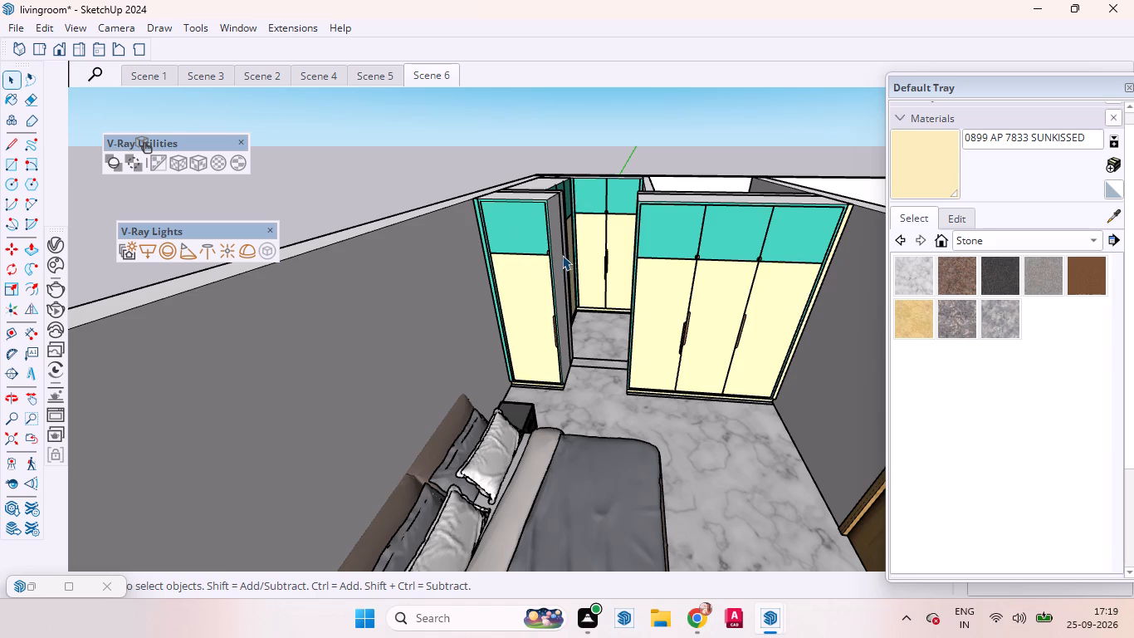
pyautogui.scroll(2, 520, 201)
pyautogui.scroll(-3, 520, 200)
pyautogui.scroll(2, 520, 199)
pyautogui.scroll(-2, 516, 196)
pyautogui.scroll(13, 476, 198)
pyautogui.scroll(-1, 477, 211)
pyautogui.scroll(1, 478, 209)
pyautogui.scroll(-1, 481, 208)
pyautogui.scroll(6, 482, 207)
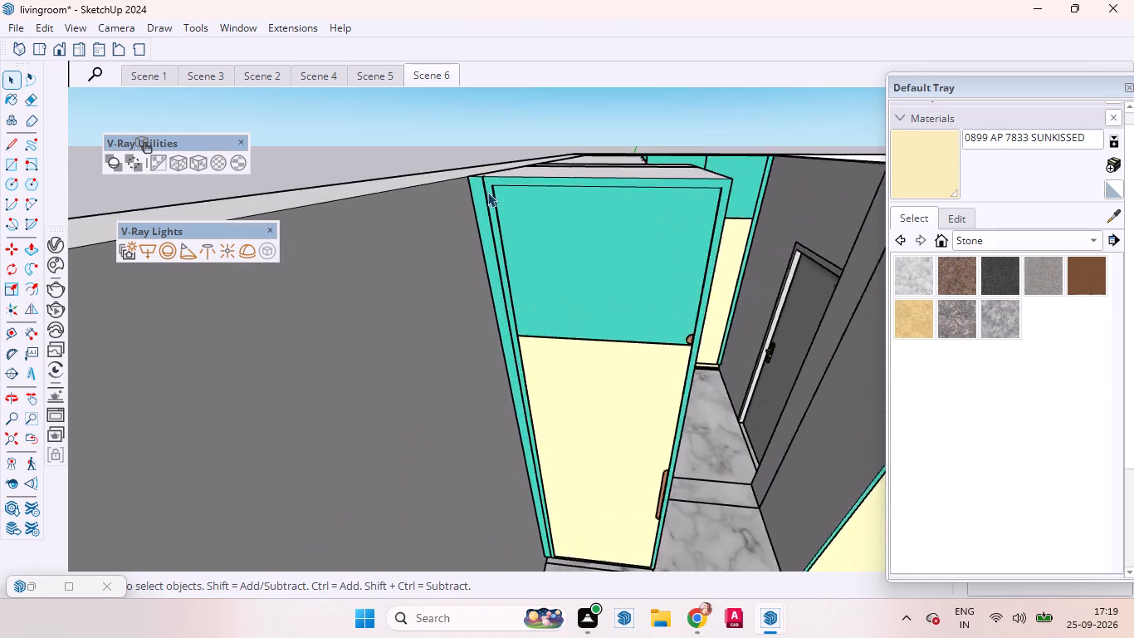
pyautogui.scroll(3, 487, 192)
pyautogui.tripleClick(481, 209)
pyautogui.click(476, 219)
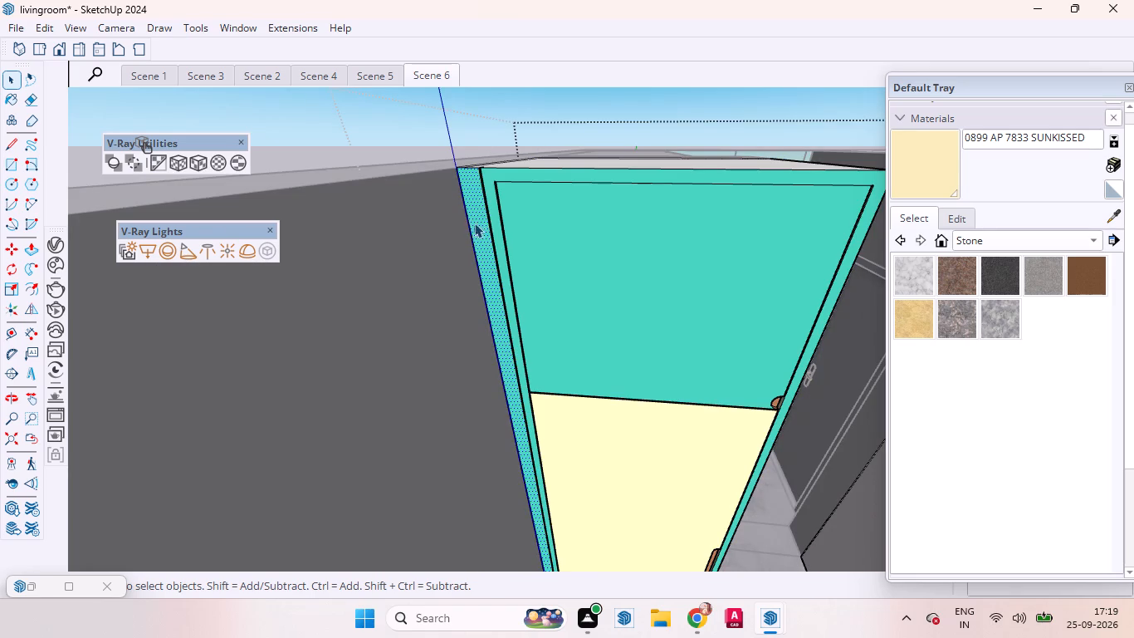
pyautogui.click(940, 184)
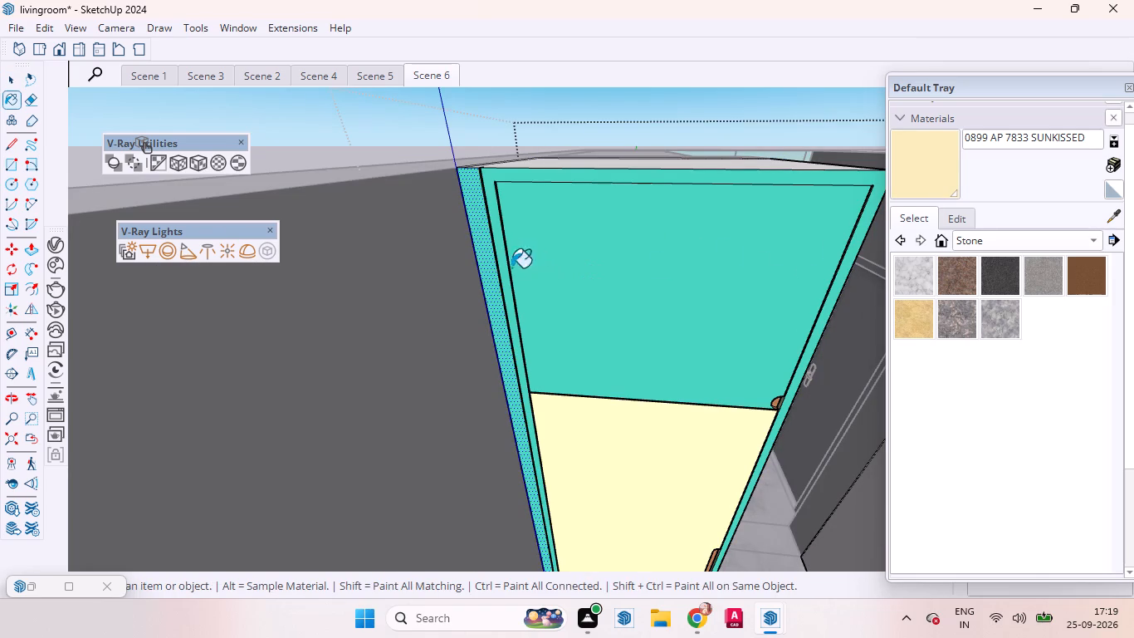
pyautogui.click(488, 271)
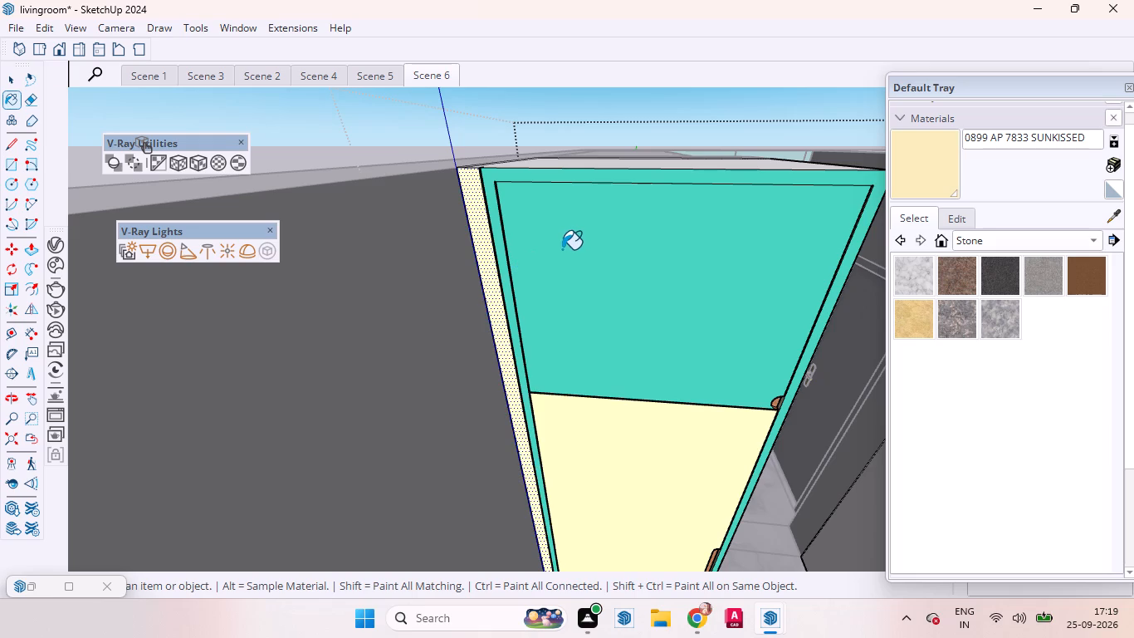
pyautogui.press('space')
pyautogui.scroll(-5, 619, 275)
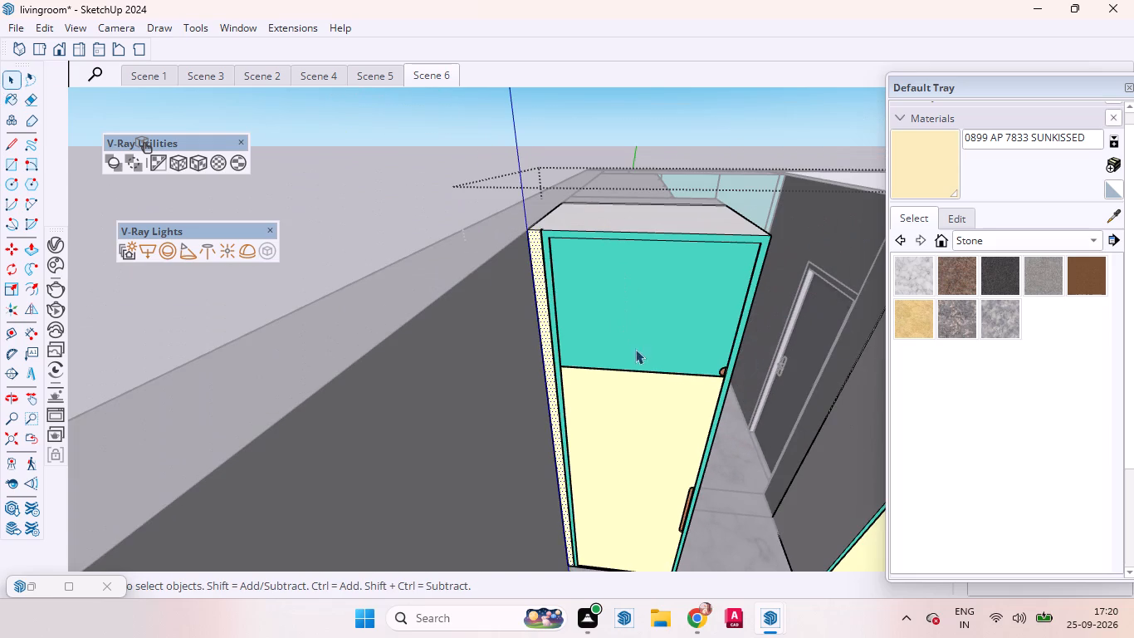
pyautogui.click(404, 173)
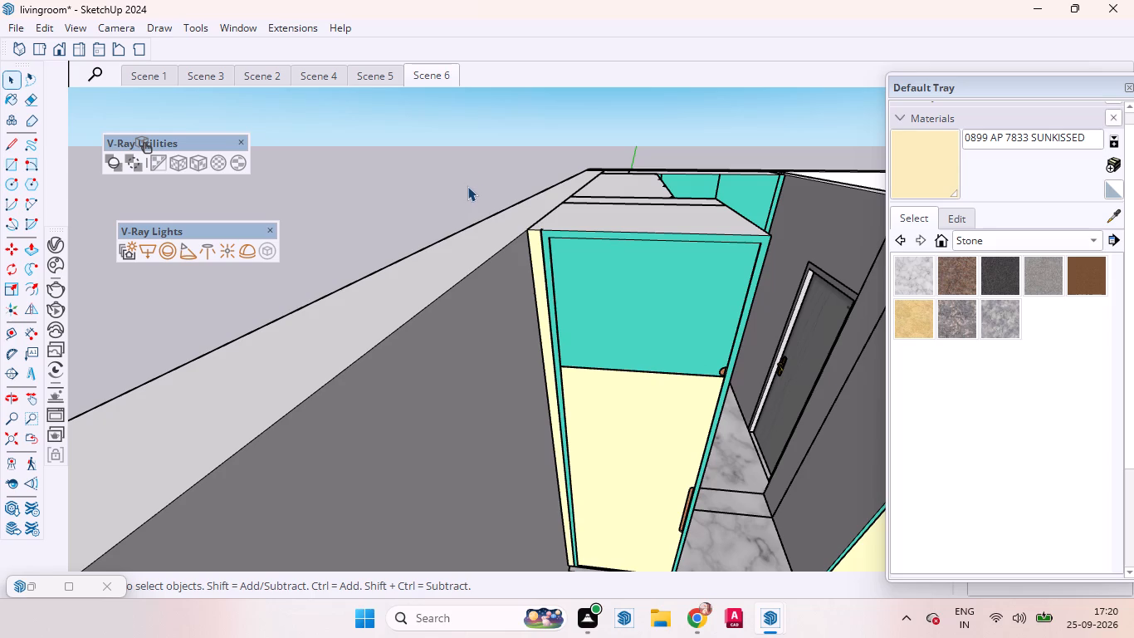
# Examine the bedroom wardrobes from above and in the Scene 1 view.
pyautogui.scroll(-5, 445, 154)
pyautogui.scroll(3, 462, 180)
pyautogui.scroll(-4, 467, 184)
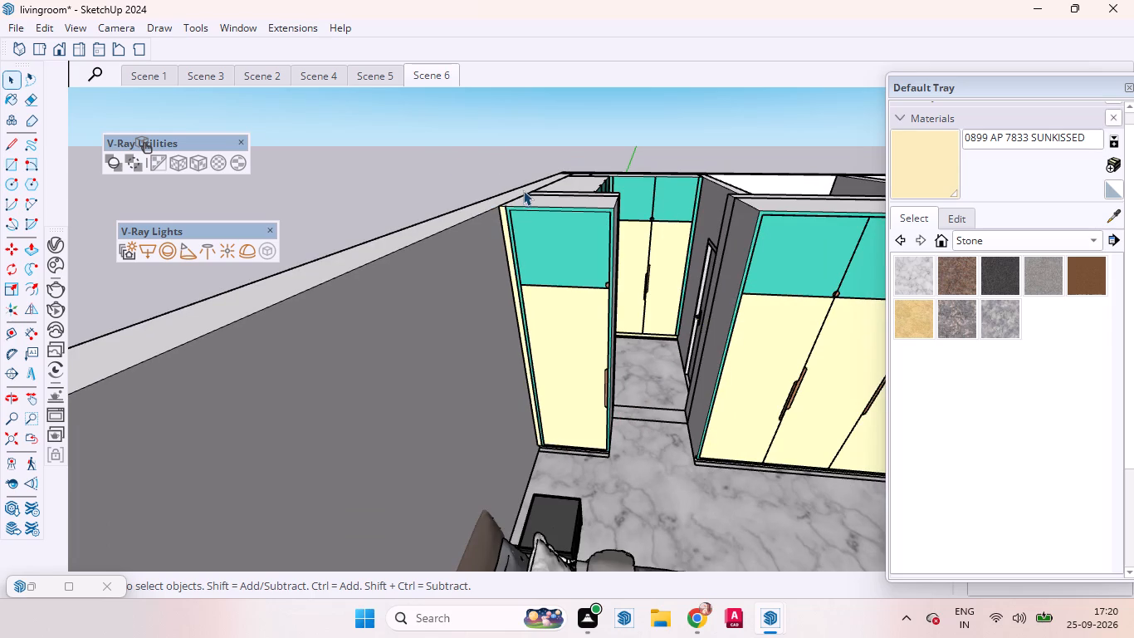
pyautogui.moveTo(521, 185); pyautogui.dragTo(520, 257, button='middle')
pyautogui.scroll(-4, 534, 228)
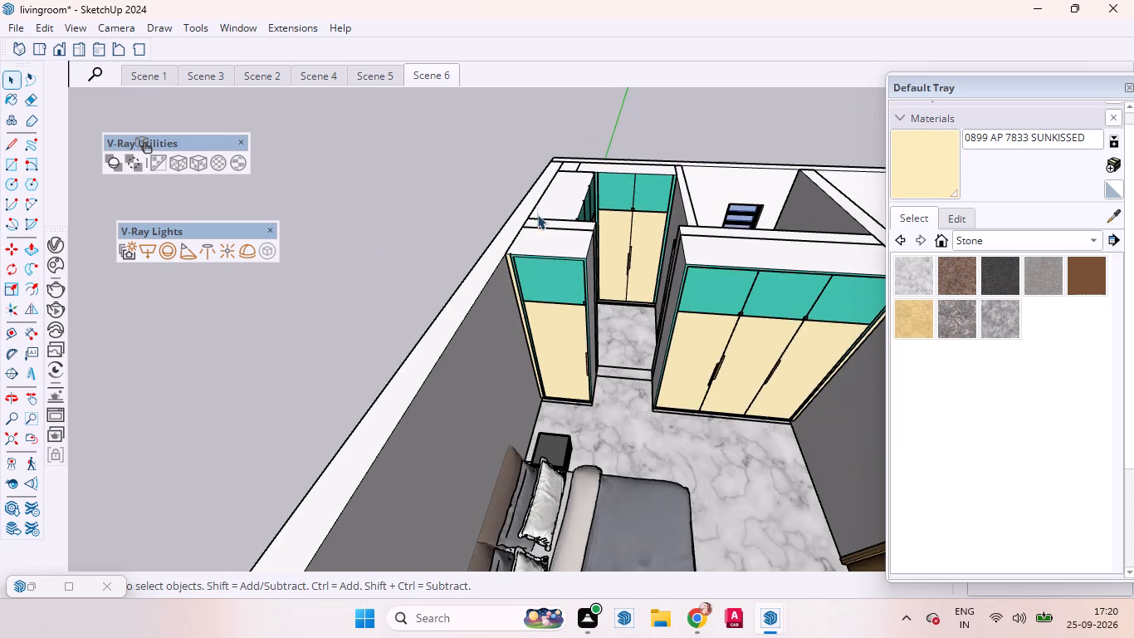
pyautogui.scroll(5, 545, 306)
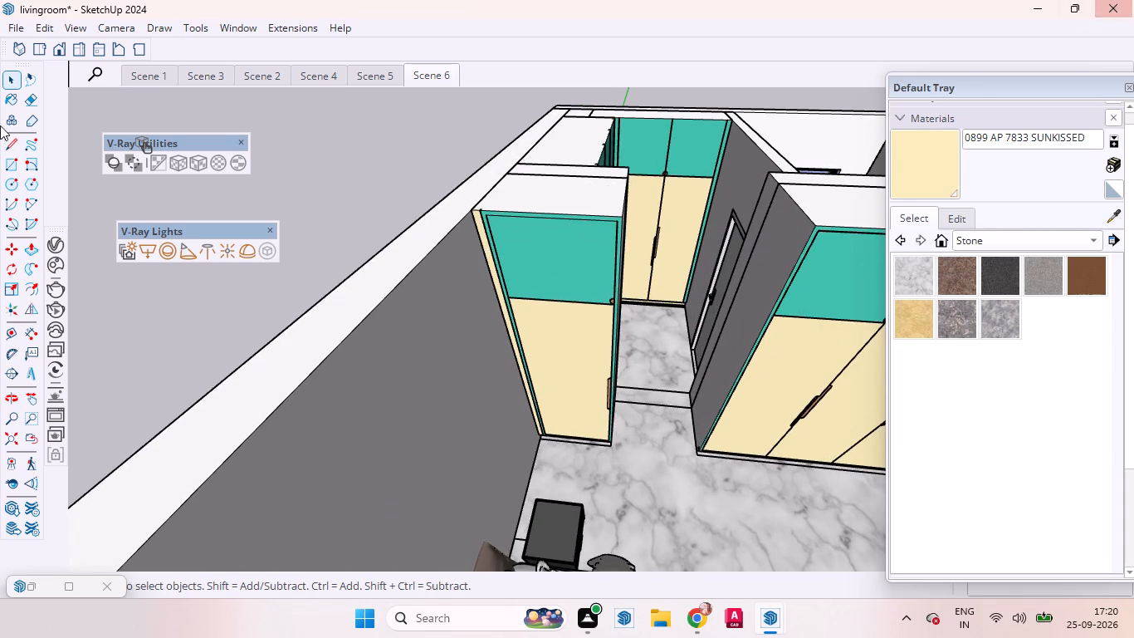
pyautogui.click(149, 76)
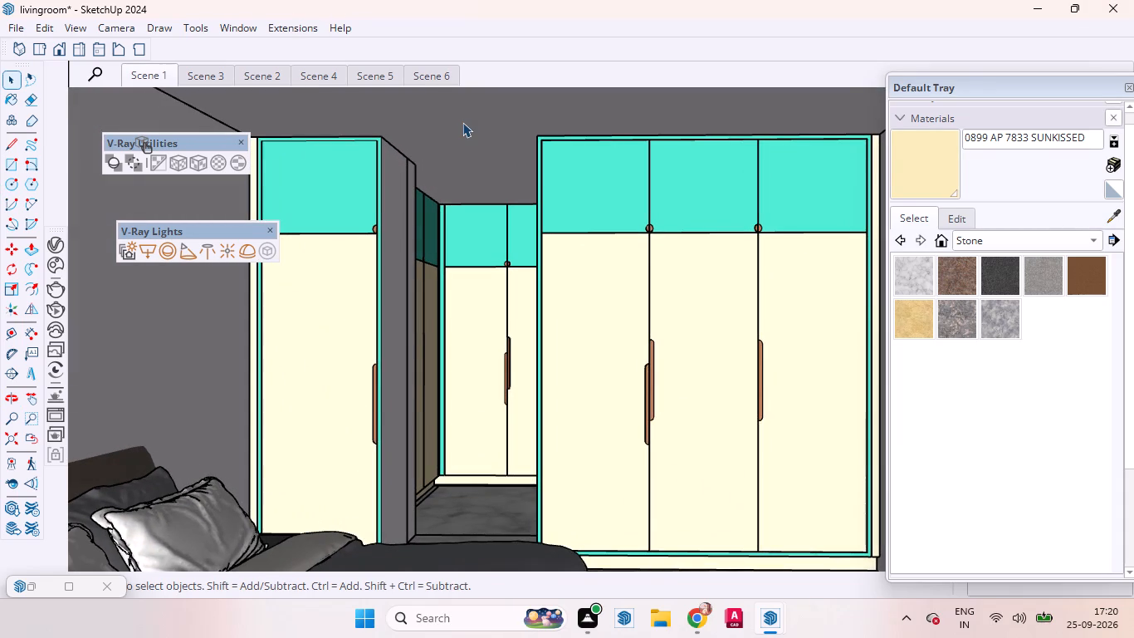
# Hide the roof slab group covering the house, working from the top view.
pyautogui.click(37, 49)
pyautogui.scroll(-9, 687, 378)
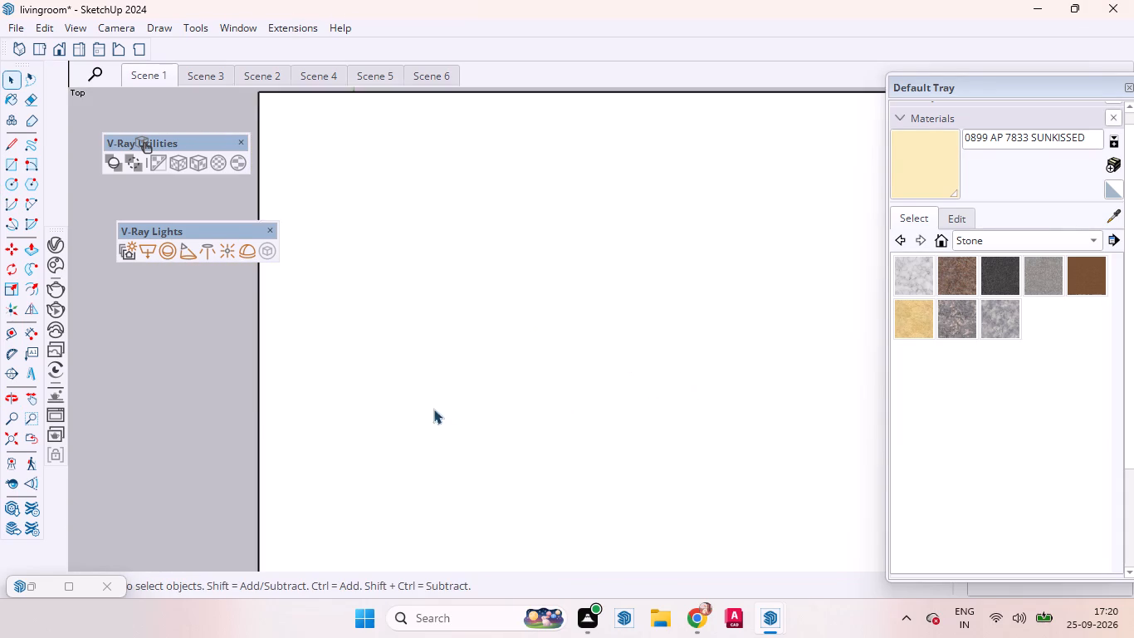
pyautogui.scroll(-9, 433, 409)
pyautogui.scroll(1, 309, 331)
pyautogui.scroll(-6, 308, 329)
pyautogui.scroll(1, 353, 265)
pyautogui.scroll(-2, 356, 264)
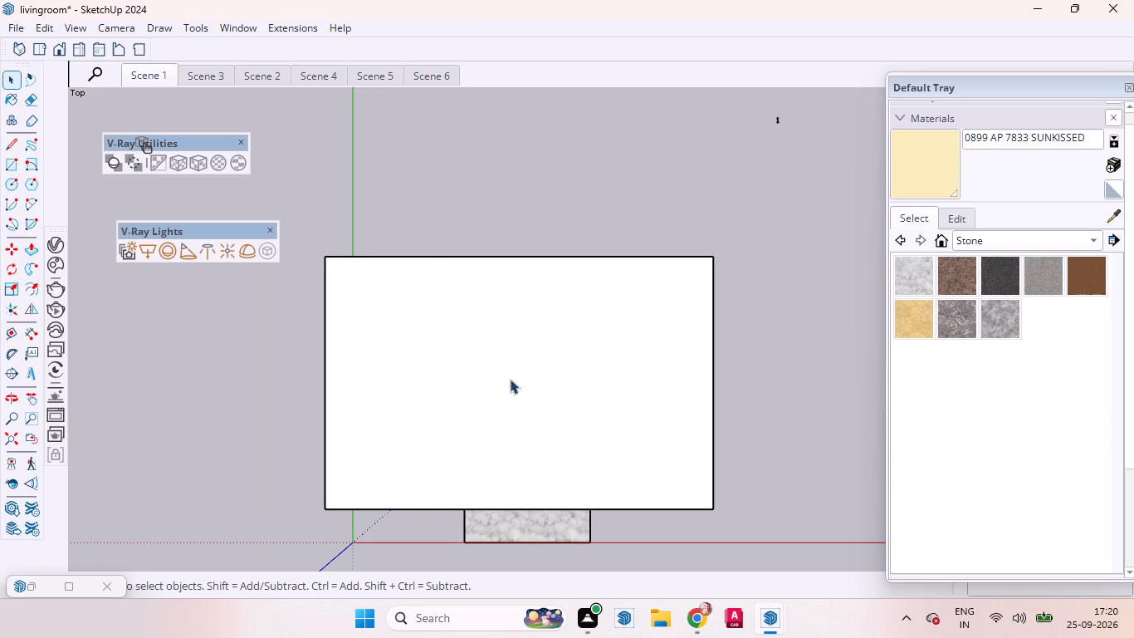
pyautogui.click(477, 386)
pyautogui.rightClick(545, 387)
pyautogui.click(595, 46)
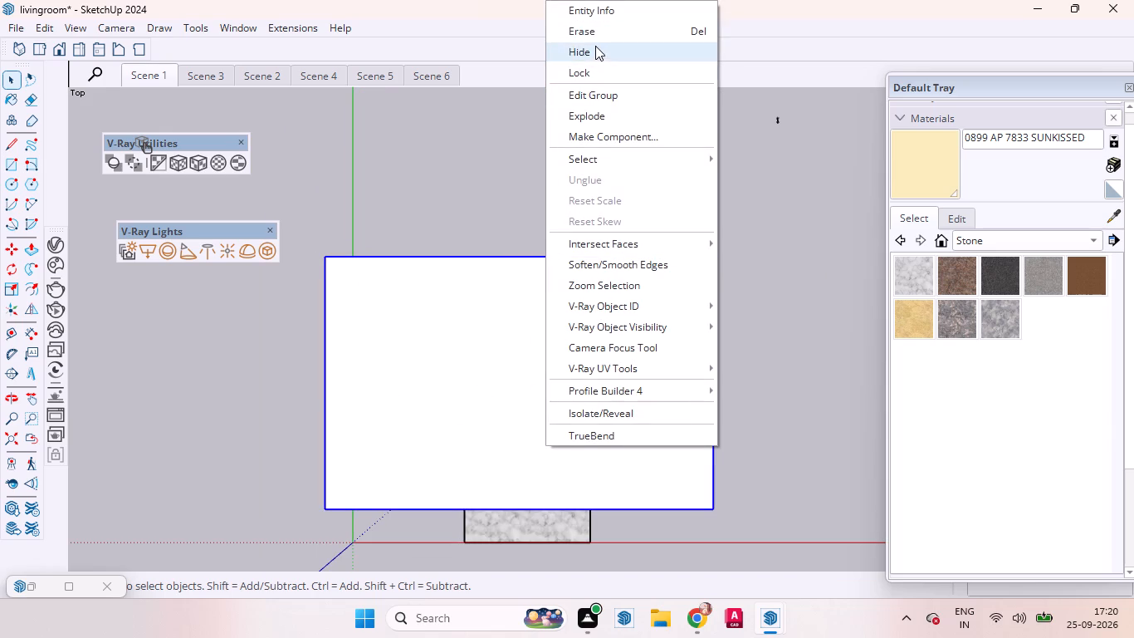
pyautogui.scroll(-2, 465, 485)
pyautogui.scroll(3, 467, 483)
pyautogui.scroll(-2, 474, 477)
pyautogui.scroll(3, 481, 472)
pyautogui.scroll(-1, 506, 459)
pyautogui.scroll(6, 506, 458)
pyautogui.scroll(-5, 552, 415)
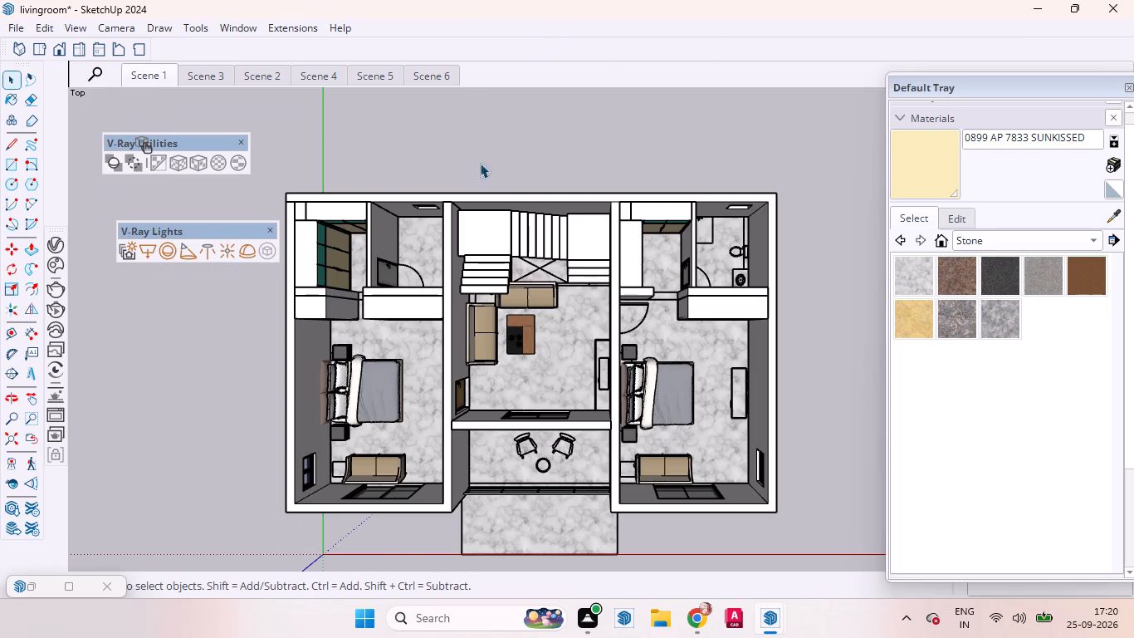
# Display the Architextures extension's tool and place it clear of the floating V-Ray tools.
pyautogui.rightClick(489, 60)
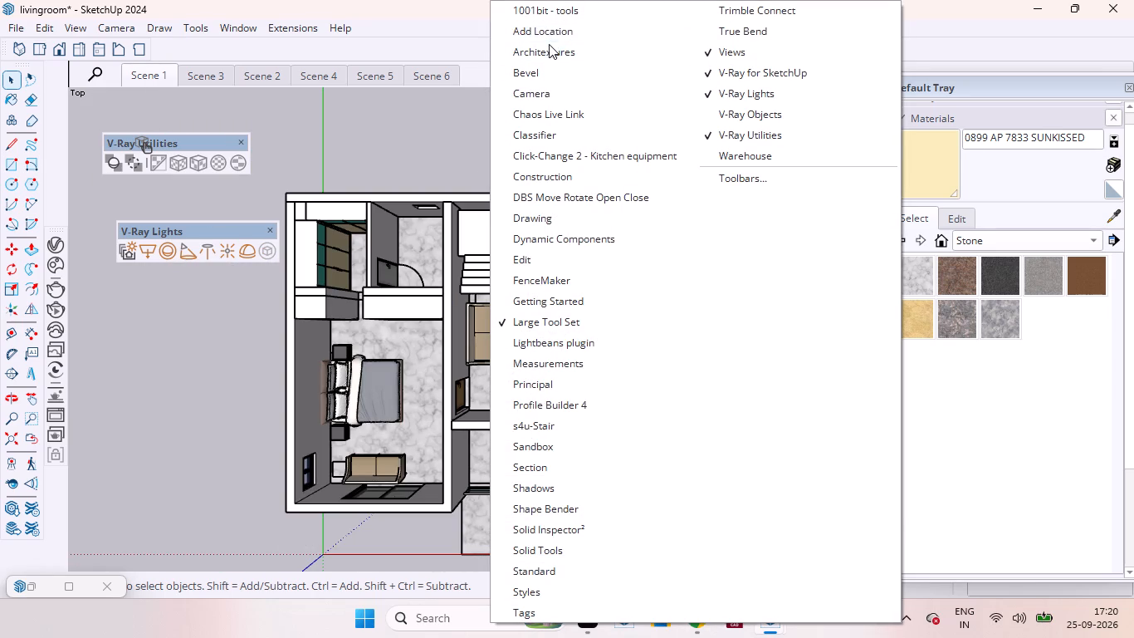
pyautogui.click(553, 47)
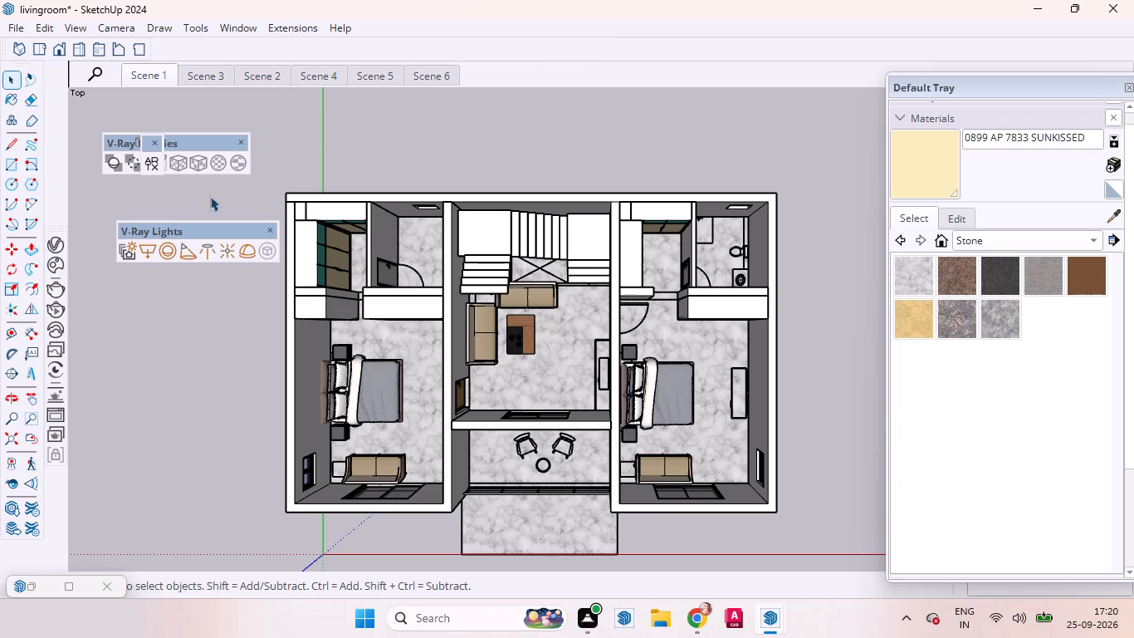
pyautogui.moveTo(147, 162); pyautogui.dragTo(188, 164)
pyautogui.moveTo(142, 141); pyautogui.dragTo(337, 124)
# Open the Architextures texture library and filter it to the Stone category.
pyautogui.click(345, 144)
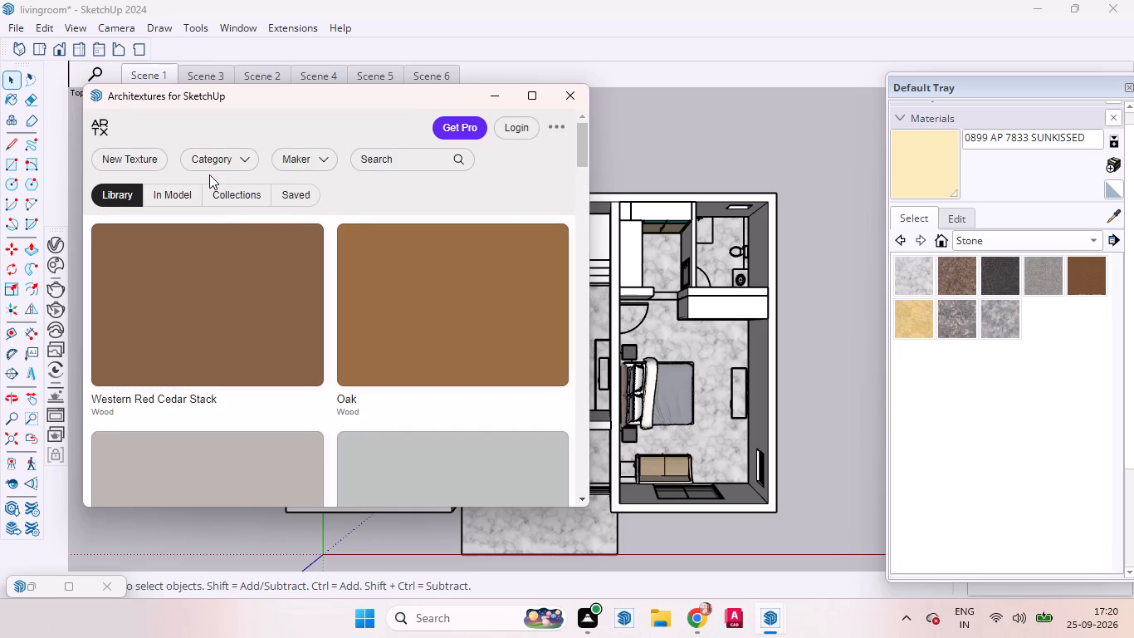
pyautogui.click(255, 158)
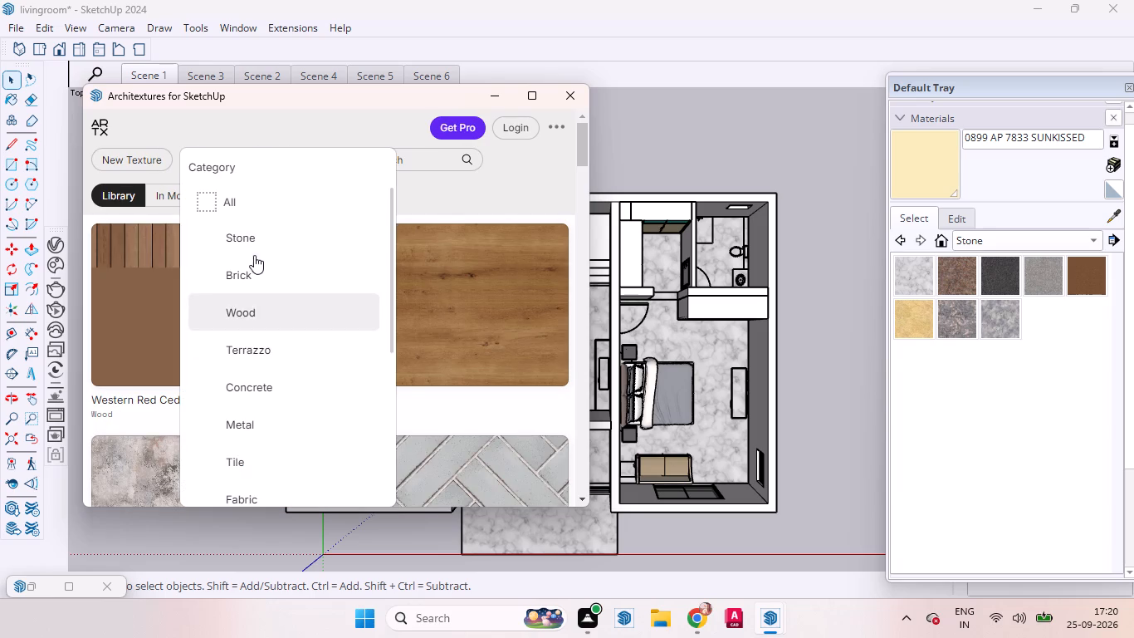
pyautogui.click(254, 242)
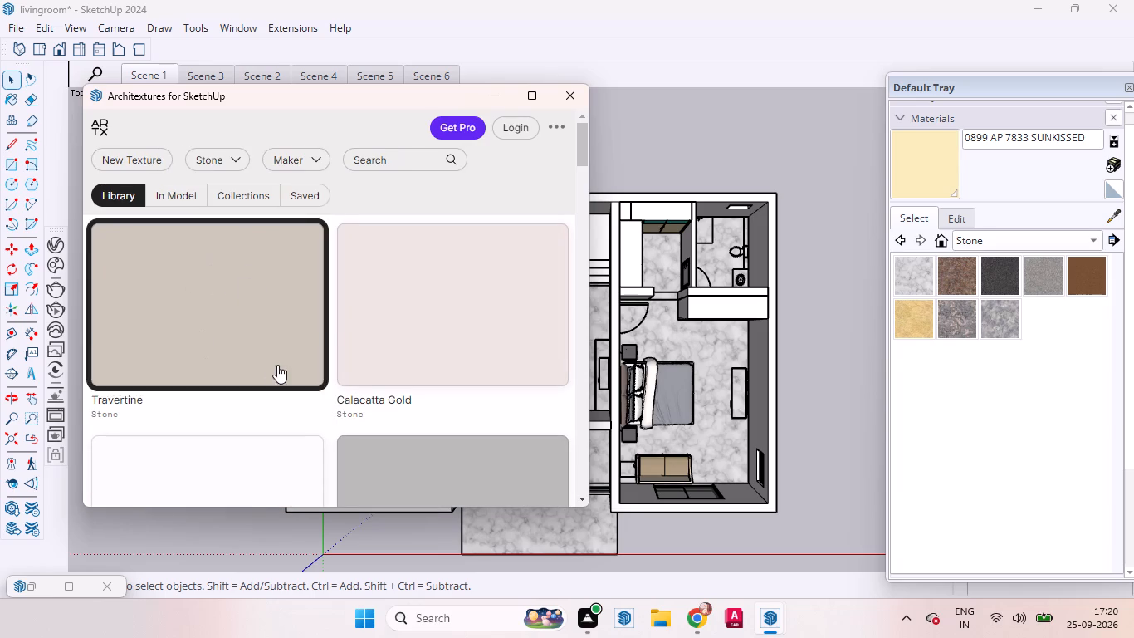
# Browse the Stone textures in the Architextures library for a suitable finish.
pyautogui.scroll(-4, 742, 296)
pyautogui.scroll(1, 742, 298)
pyautogui.scroll(-3, 742, 298)
pyautogui.scroll(1, 648, 495)
pyautogui.scroll(-1, 648, 496)
pyautogui.scroll(2, 648, 496)
pyautogui.scroll(-7, 648, 497)
pyautogui.scroll(1, 648, 495)
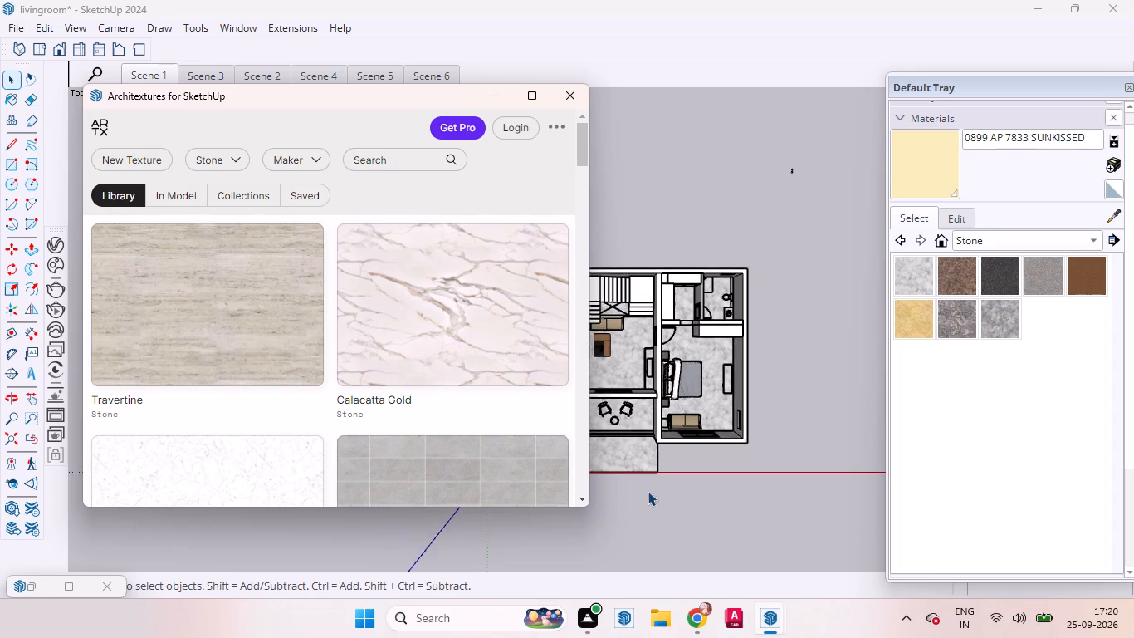
pyautogui.scroll(1, 648, 491)
pyautogui.scroll(-5, 545, 151)
pyautogui.scroll(2, 589, 151)
pyautogui.scroll(-4, 593, 151)
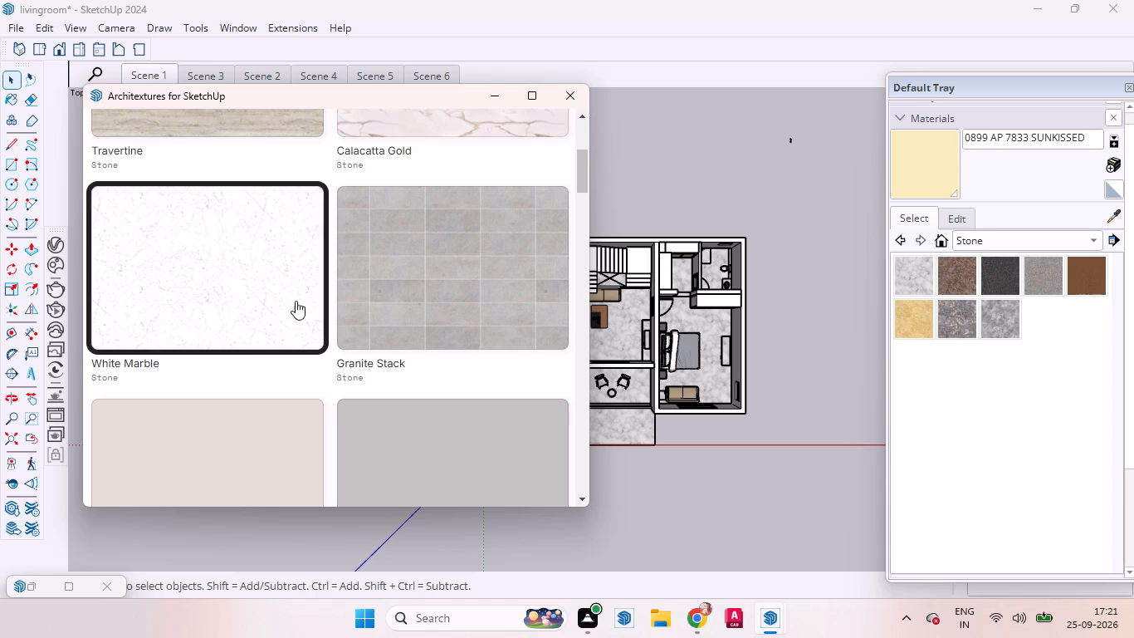
pyautogui.scroll(-3, 331, 307)
pyautogui.scroll(4, 333, 321)
pyautogui.scroll(-3, 335, 329)
pyautogui.scroll(2, 335, 329)
pyautogui.scroll(-1, 335, 329)
pyautogui.scroll(2, 335, 329)
pyautogui.scroll(-1, 335, 329)
pyautogui.scroll(2, 335, 329)
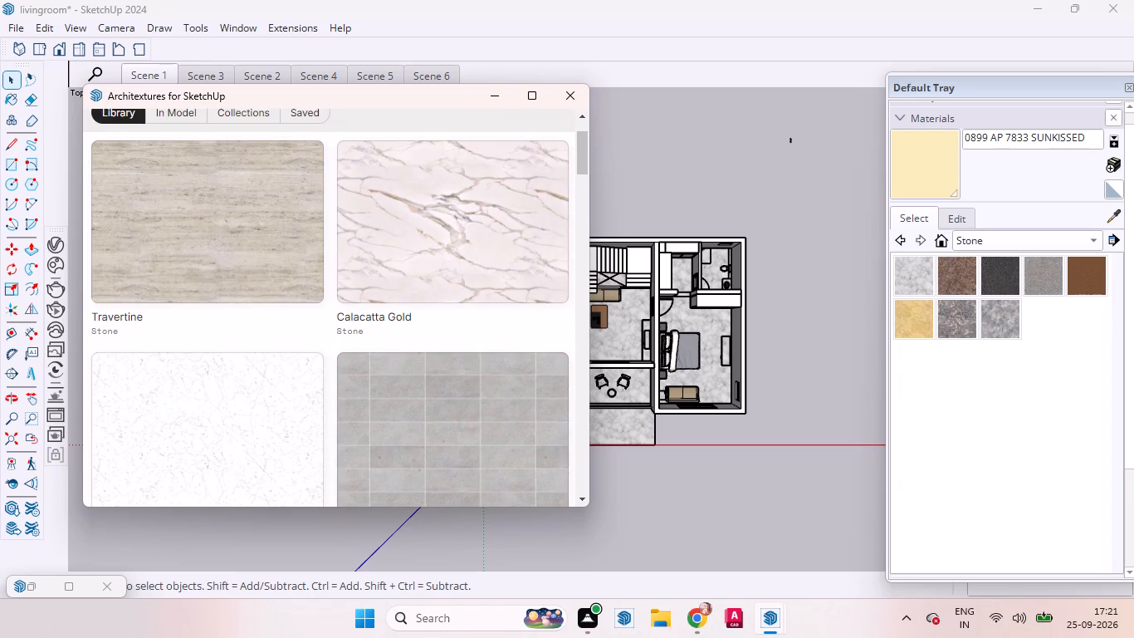
pyautogui.scroll(1, 343, 338)
pyautogui.scroll(-1, 345, 339)
pyautogui.scroll(1, 350, 342)
pyautogui.scroll(-1, 350, 343)
pyautogui.scroll(2, 350, 343)
pyautogui.scroll(-1, 351, 343)
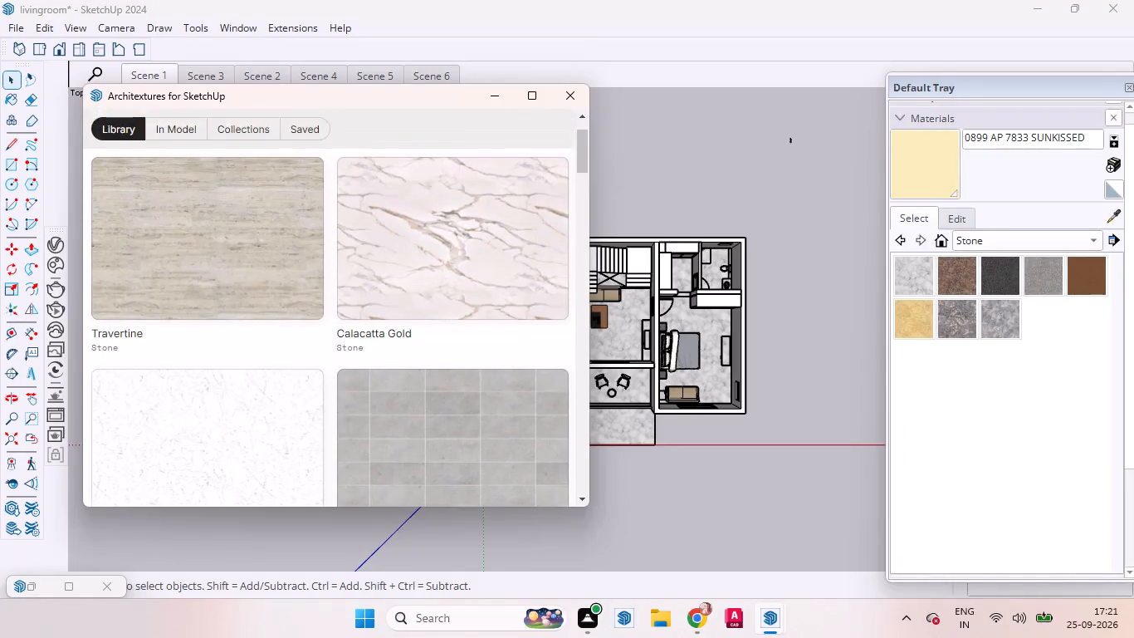
pyautogui.scroll(-2, 351, 343)
pyautogui.scroll(4, 353, 342)
pyautogui.scroll(-6, 354, 341)
pyautogui.scroll(2, 356, 322)
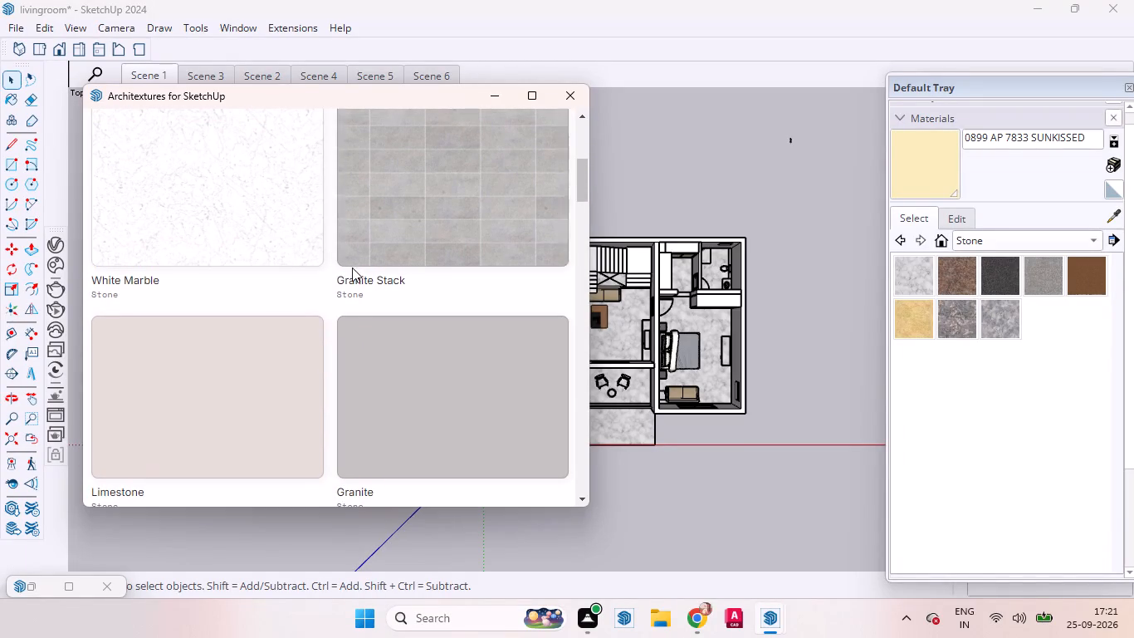
pyautogui.scroll(-1, 354, 267)
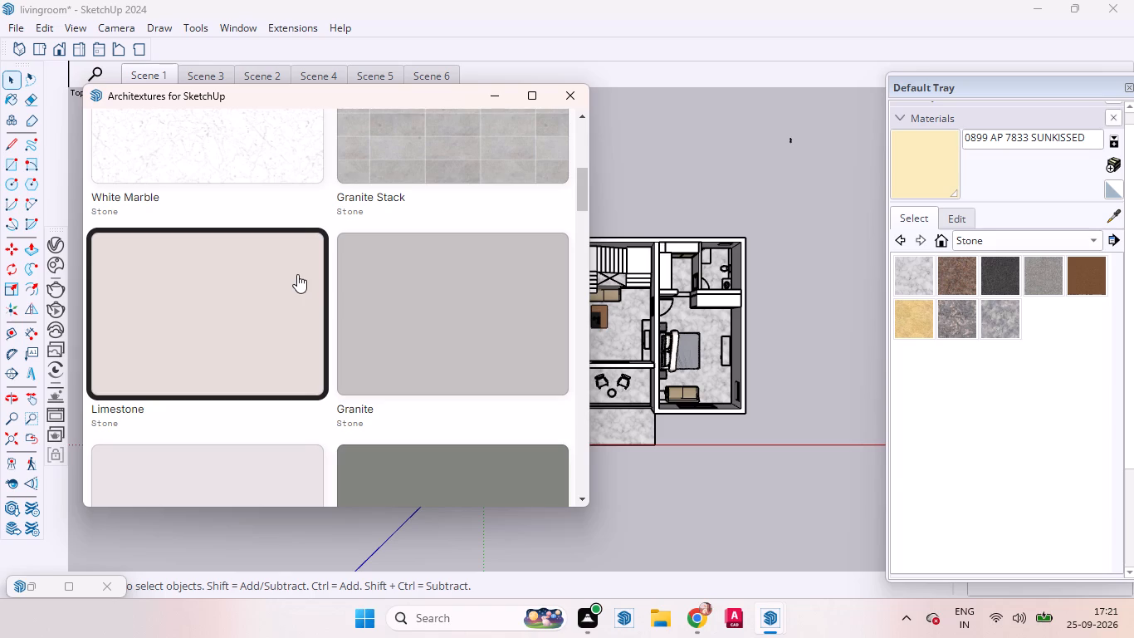
pyautogui.scroll(-2, 380, 351)
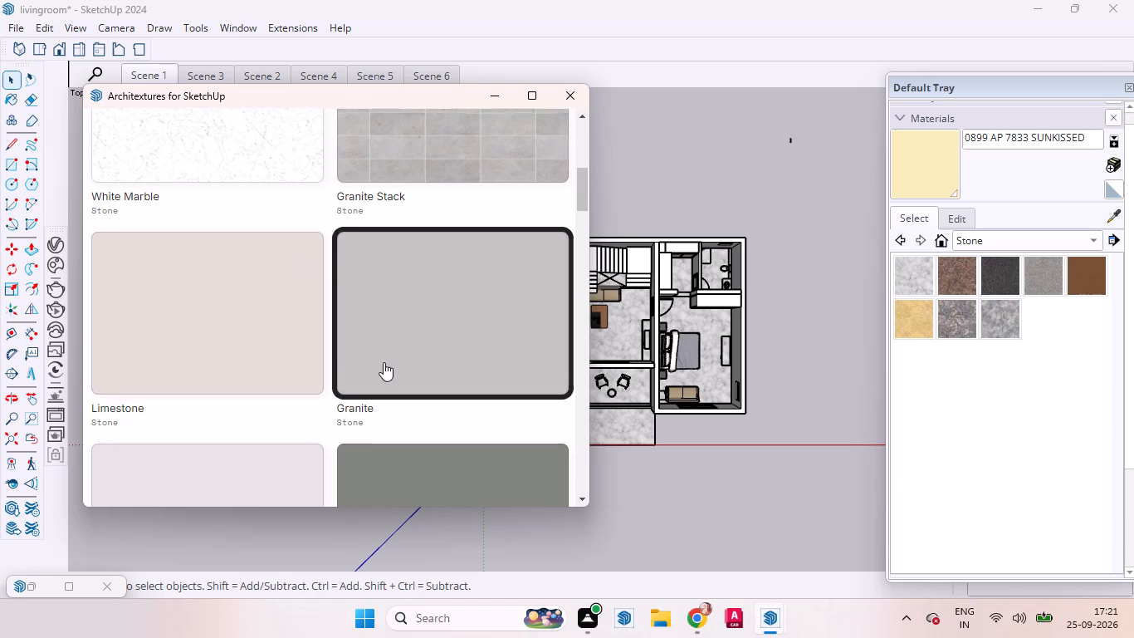
pyautogui.scroll(-2, 384, 362)
pyautogui.scroll(7, 379, 383)
pyautogui.scroll(1, 344, 280)
pyautogui.scroll(-3, 348, 275)
pyautogui.scroll(4, 351, 268)
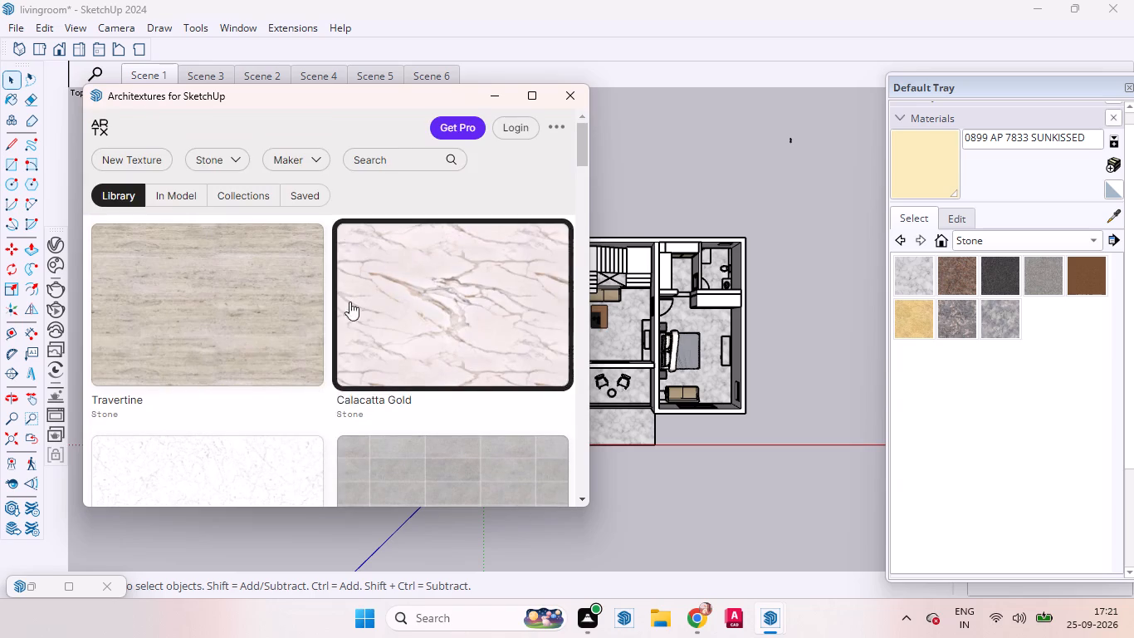
# Import the Travertine stone texture into the model's materials and return to the texture library.
pyautogui.click(232, 312)
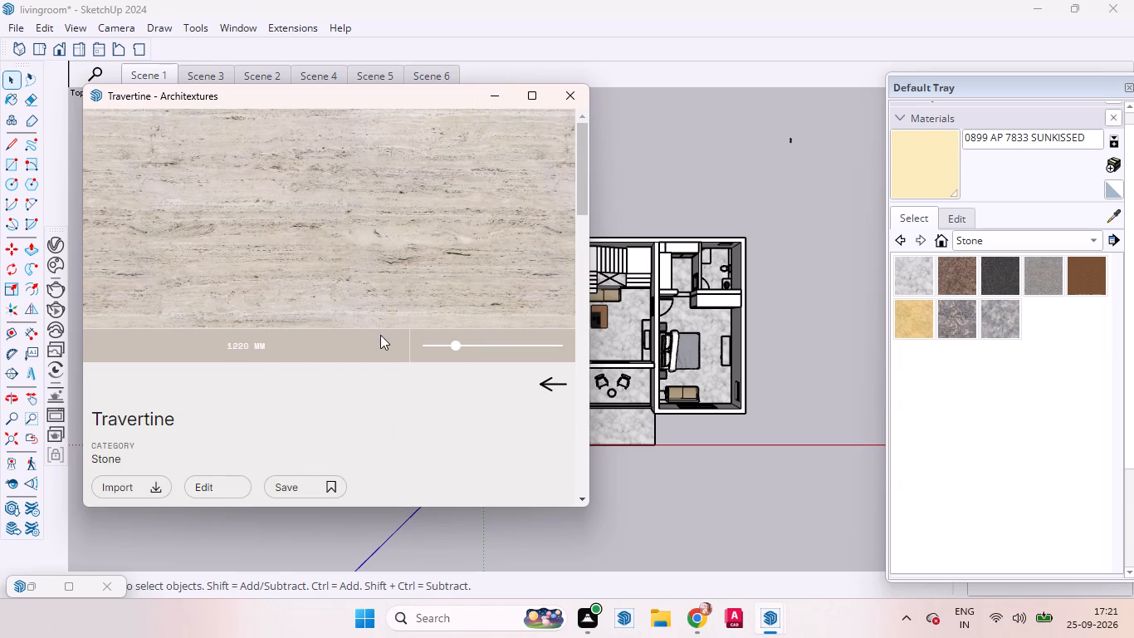
pyautogui.click(109, 483)
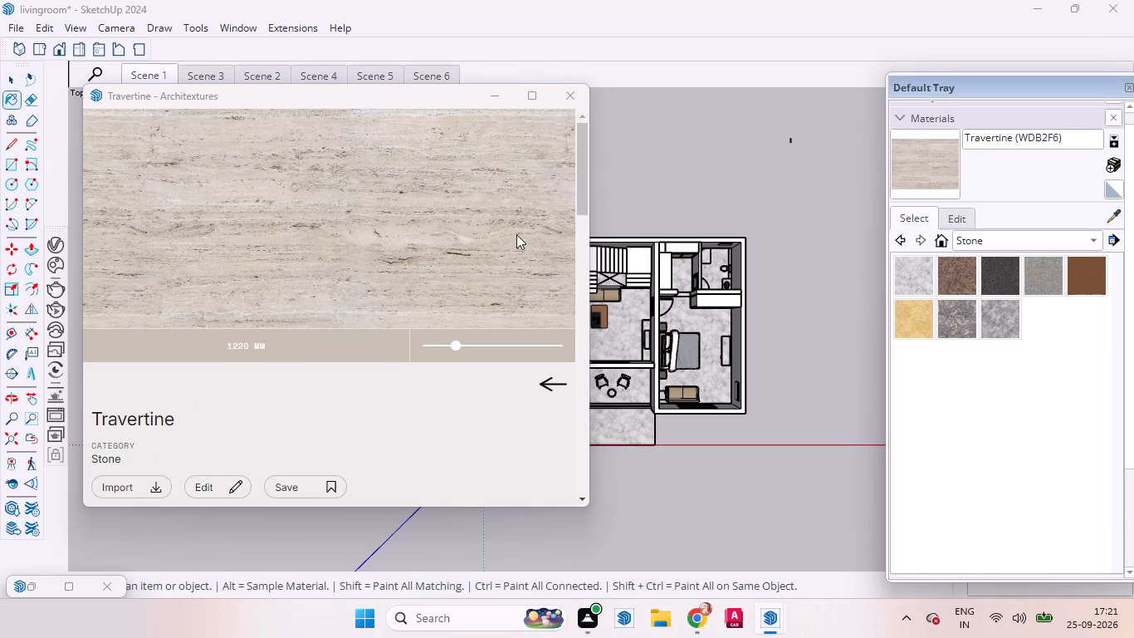
pyautogui.click(549, 381)
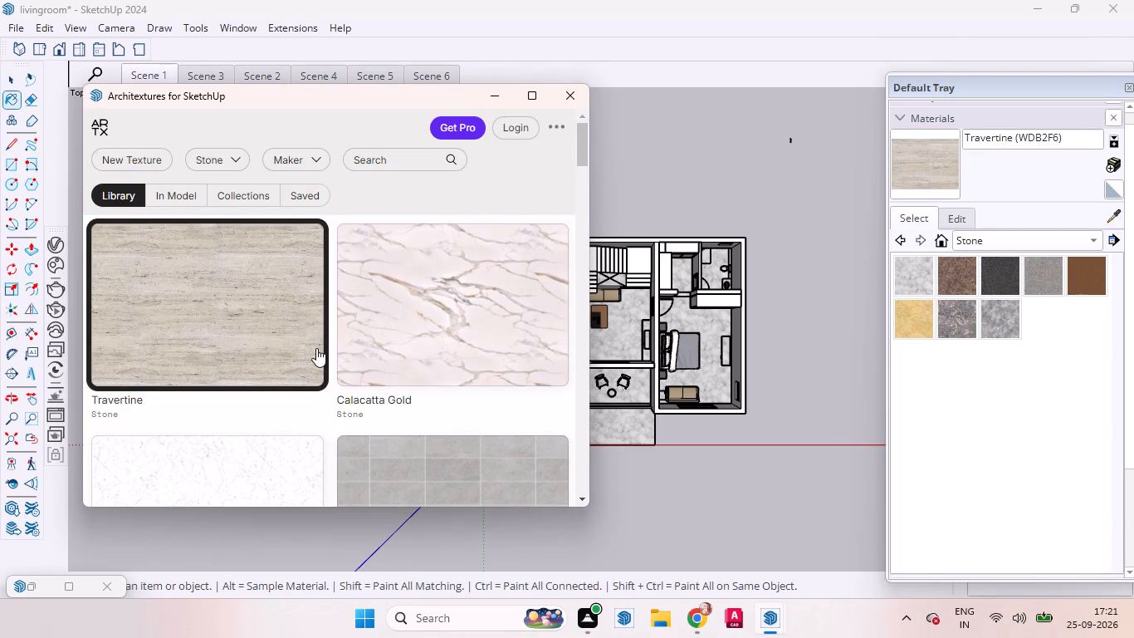
# Browse the Stone textures in the Architextures library for another suitable finish.
pyautogui.scroll(-1, 321, 342)
pyautogui.scroll(1, 323, 341)
pyautogui.scroll(-4, 325, 340)
pyautogui.scroll(2, 334, 336)
pyautogui.scroll(-5, 336, 330)
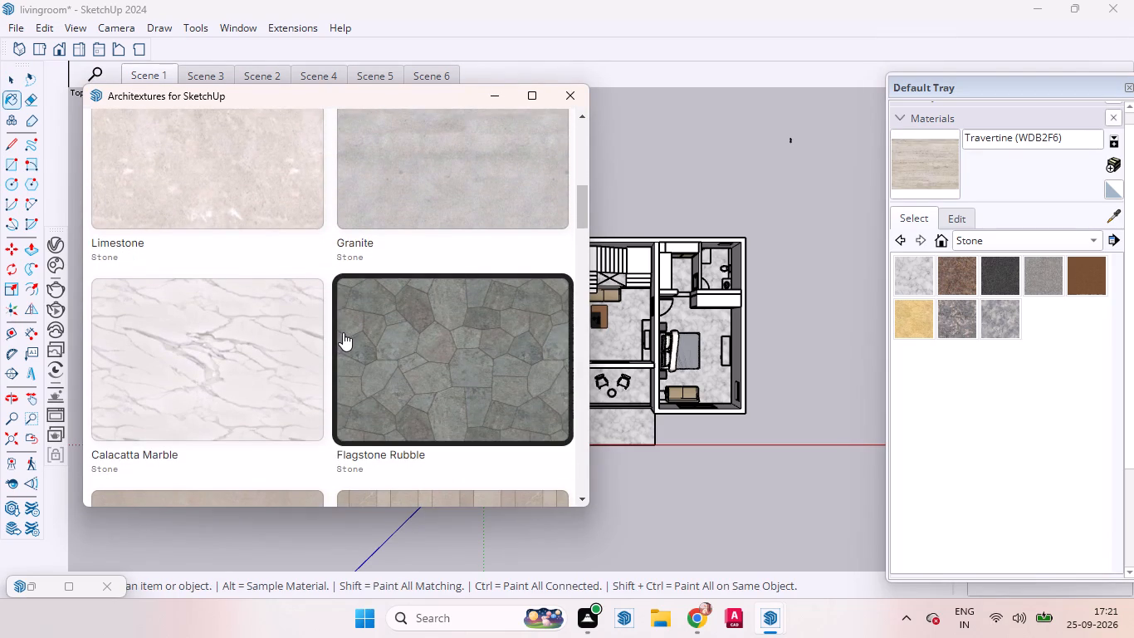
pyautogui.scroll(-3, 343, 332)
pyautogui.scroll(2, 345, 338)
pyautogui.scroll(-2, 345, 338)
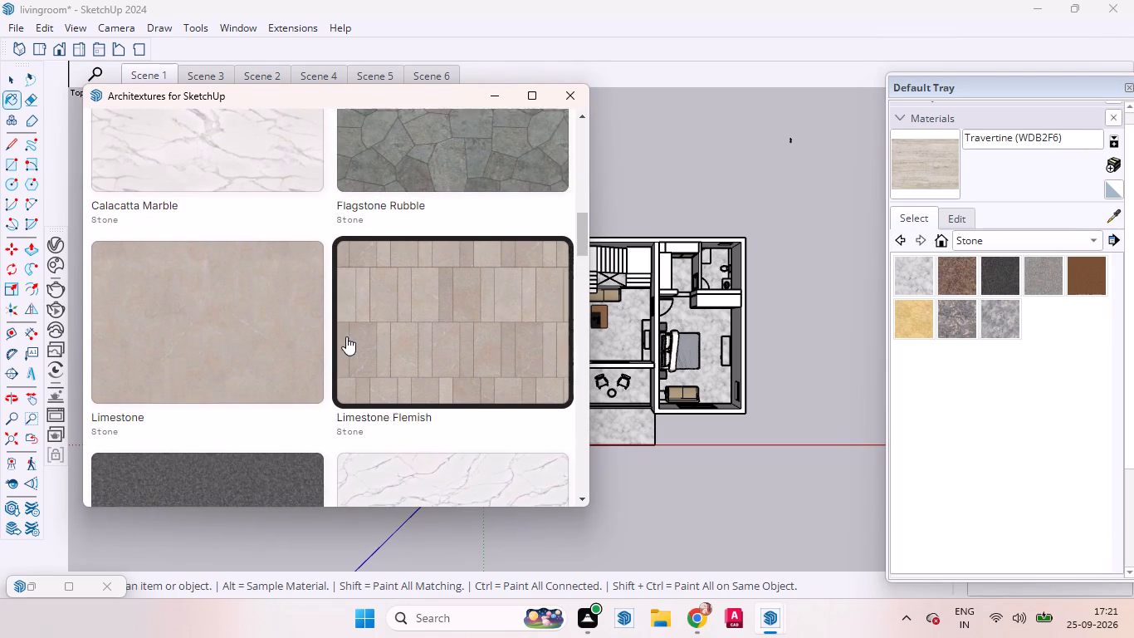
pyautogui.scroll(-5, 346, 336)
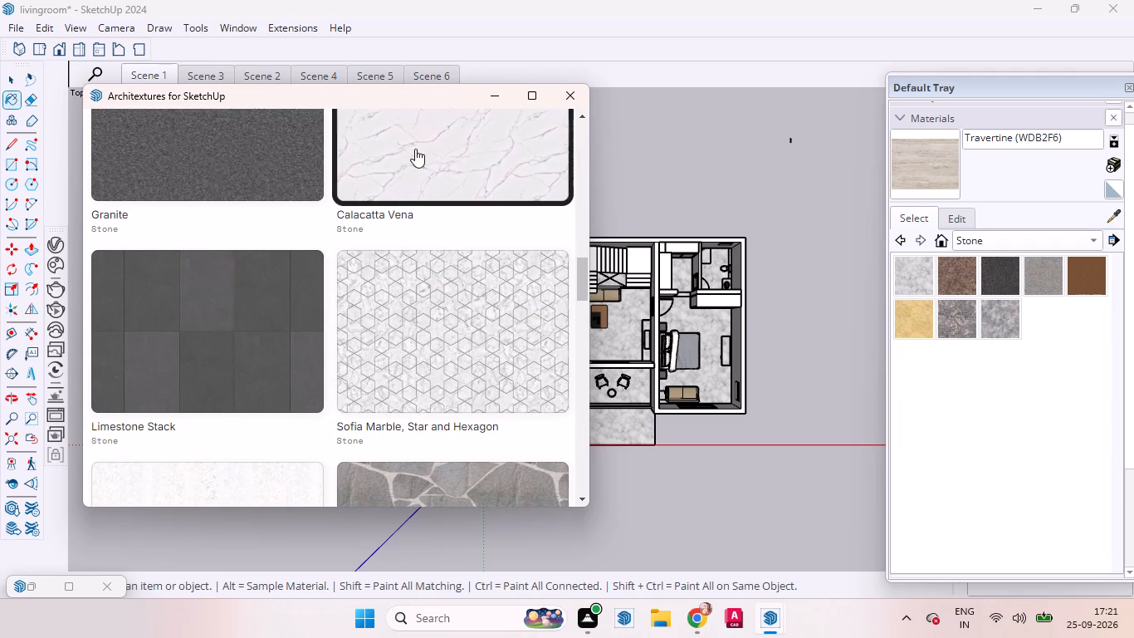
pyautogui.scroll(-4, 381, 253)
pyautogui.scroll(4, 369, 314)
pyautogui.scroll(-4, 369, 314)
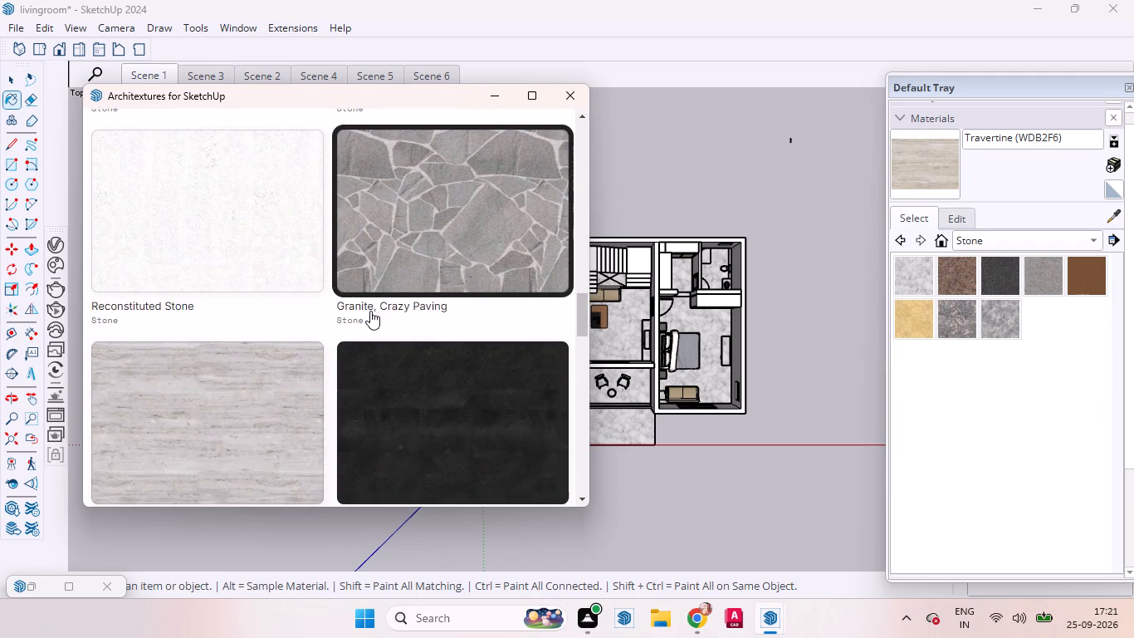
pyautogui.scroll(-7, 370, 311)
pyautogui.scroll(2, 370, 311)
pyautogui.scroll(-1, 370, 311)
pyautogui.scroll(4, 370, 311)
pyautogui.scroll(-5, 370, 311)
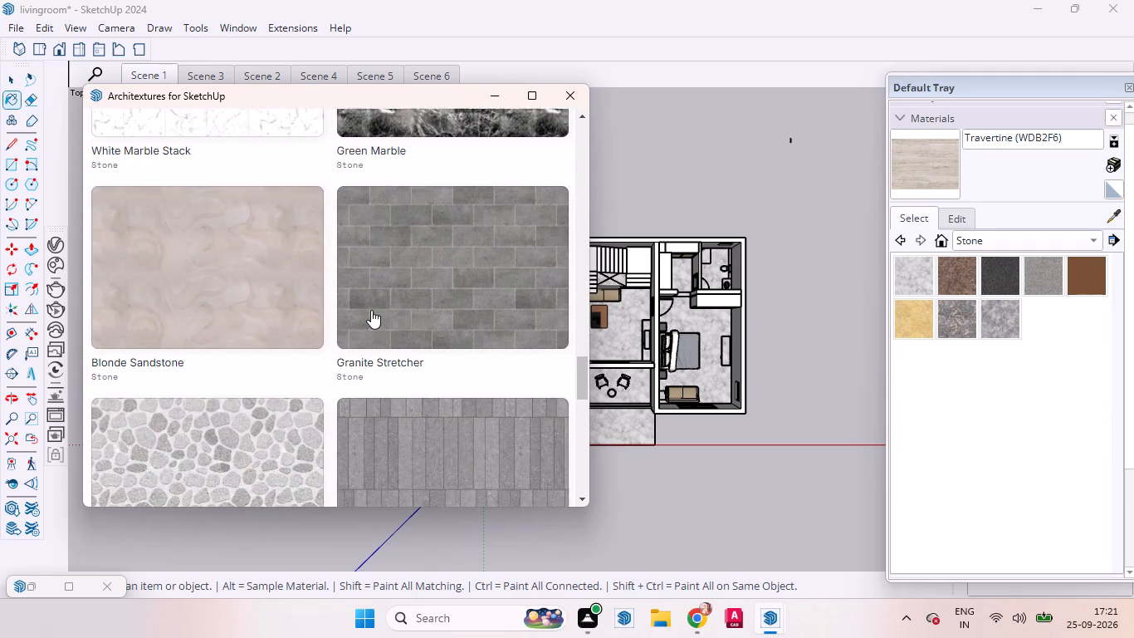
pyautogui.scroll(-5, 371, 310)
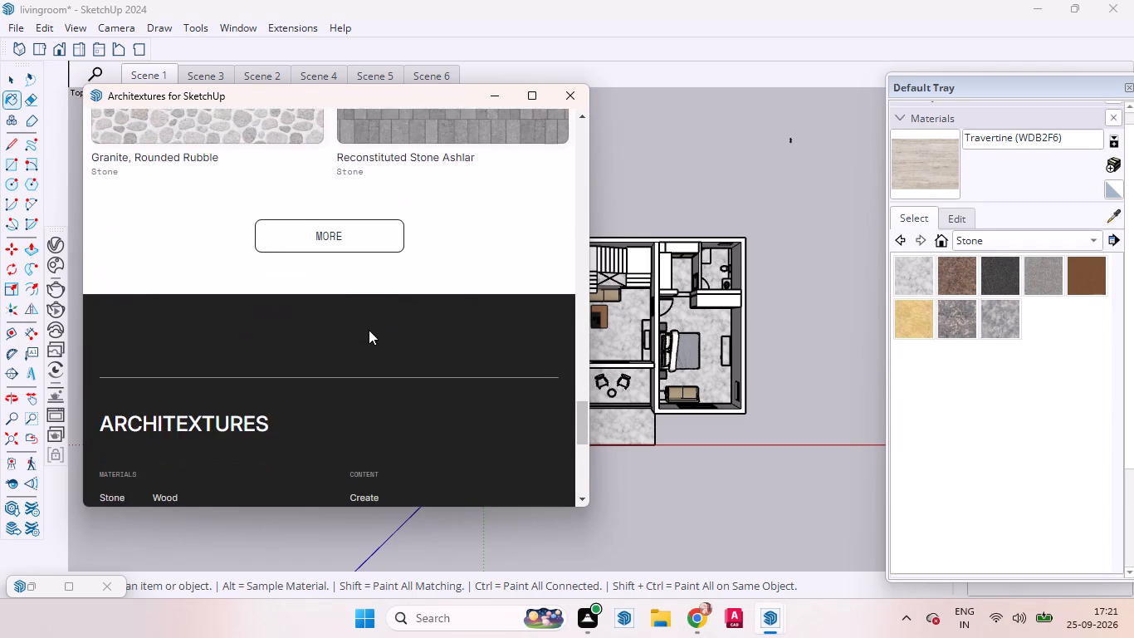
pyautogui.scroll(15, 369, 330)
pyautogui.scroll(-1, 416, 299)
pyautogui.scroll(1, 417, 297)
pyautogui.scroll(2, 566, 286)
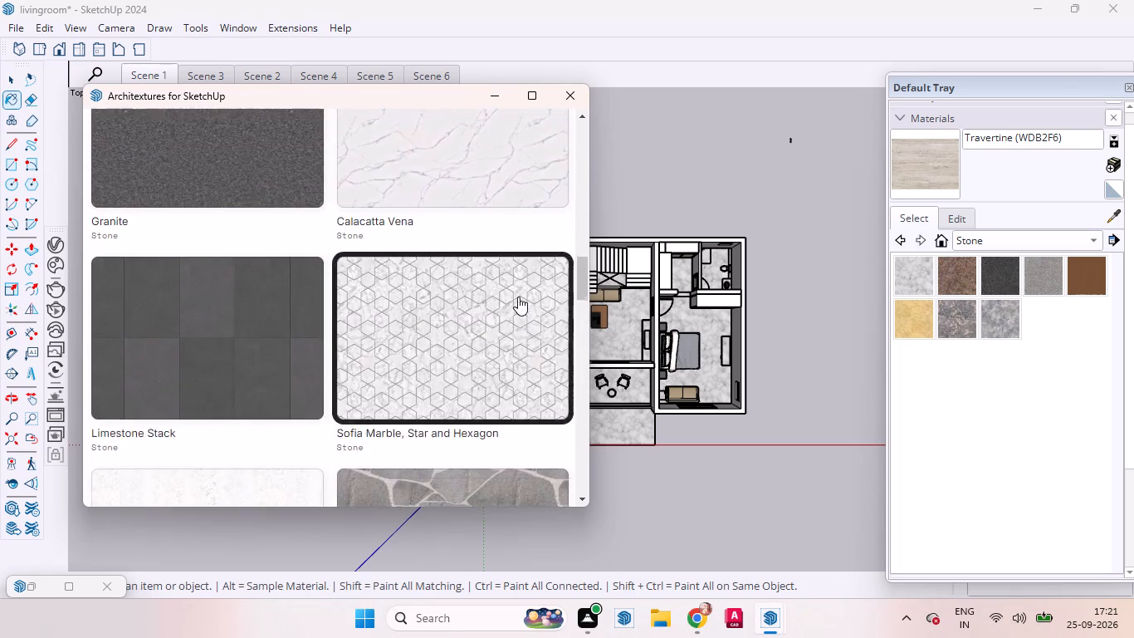
pyautogui.scroll(2, 450, 326)
# Import the Calacatta Vena stone texture and list the materials used in the model.
pyautogui.click(425, 342)
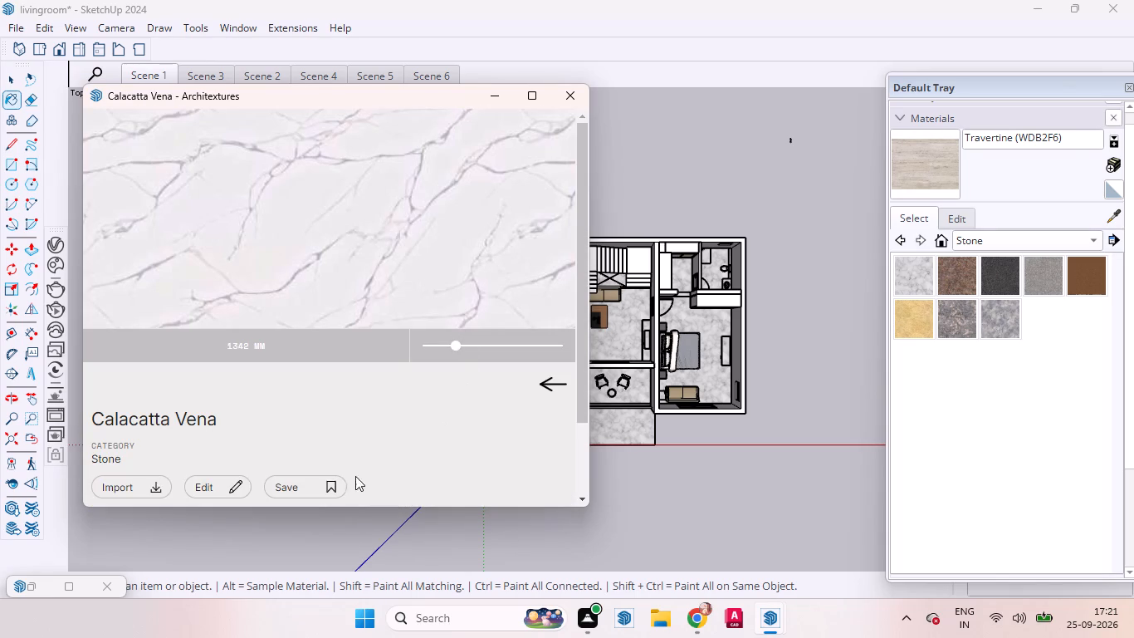
pyautogui.click(134, 487)
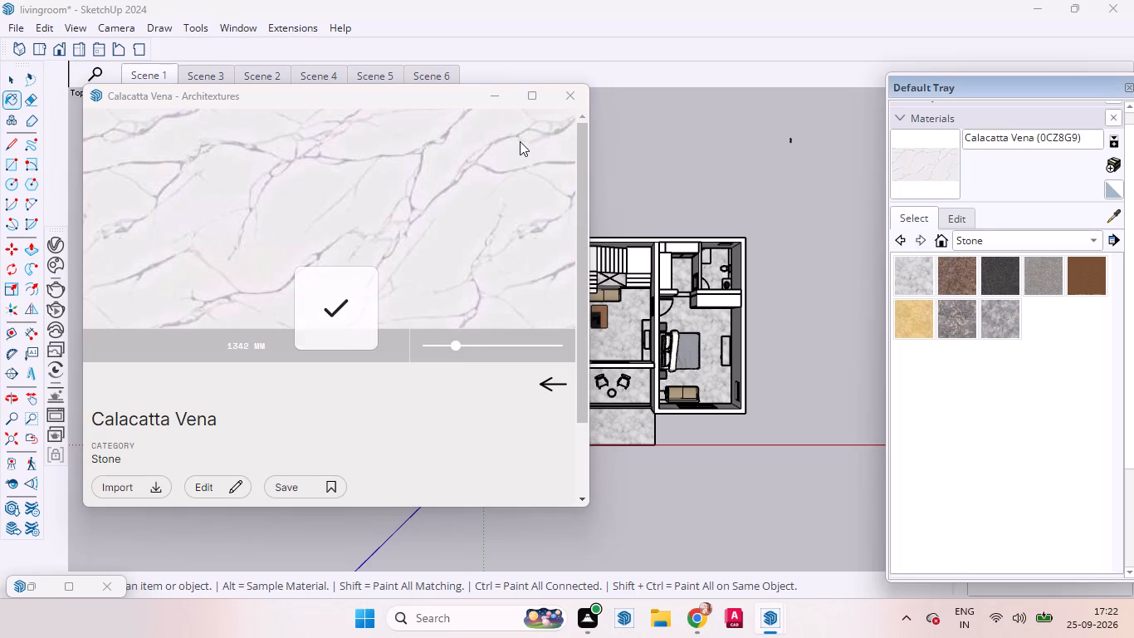
pyautogui.click(1094, 240)
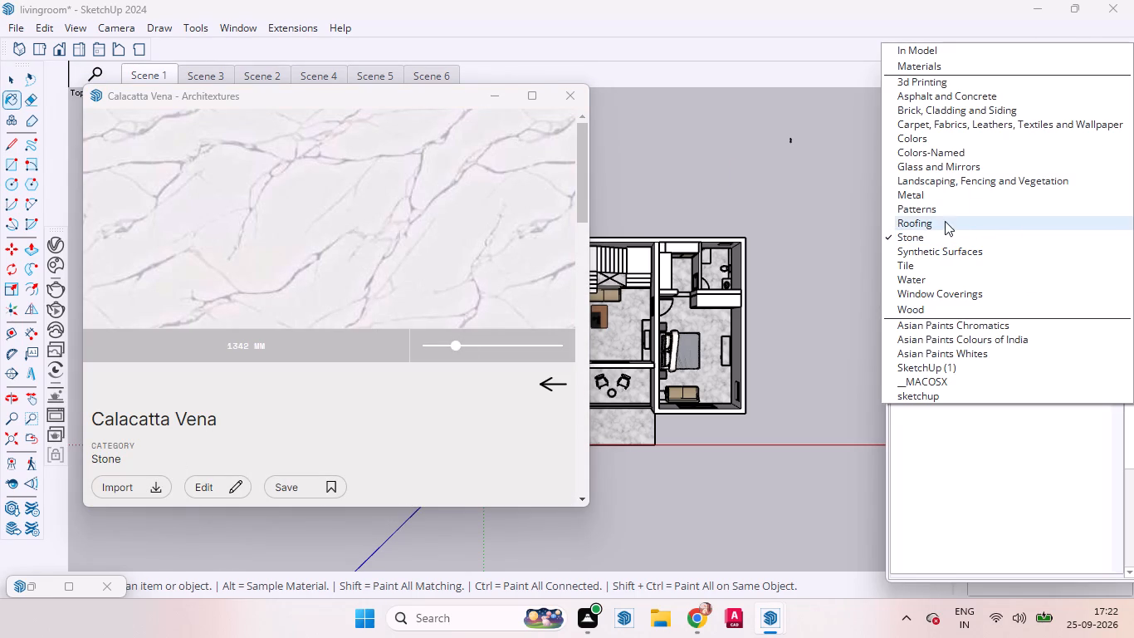
pyautogui.click(907, 52)
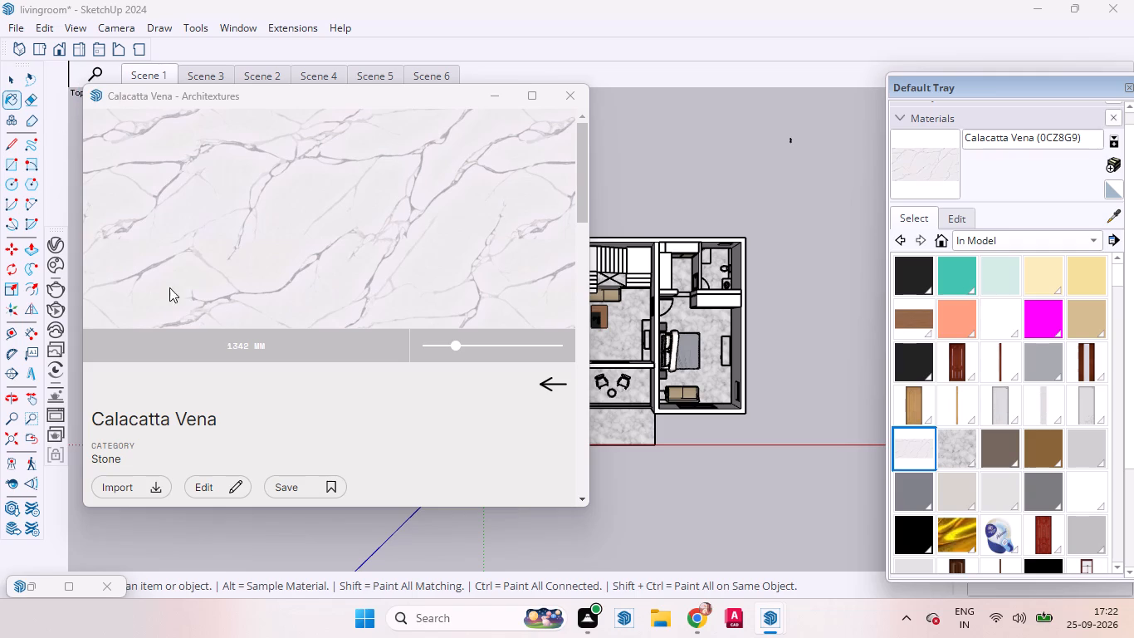
# Return to the Architextures library and reopen the Travertine texture's page for another look.
pyautogui.click(545, 390)
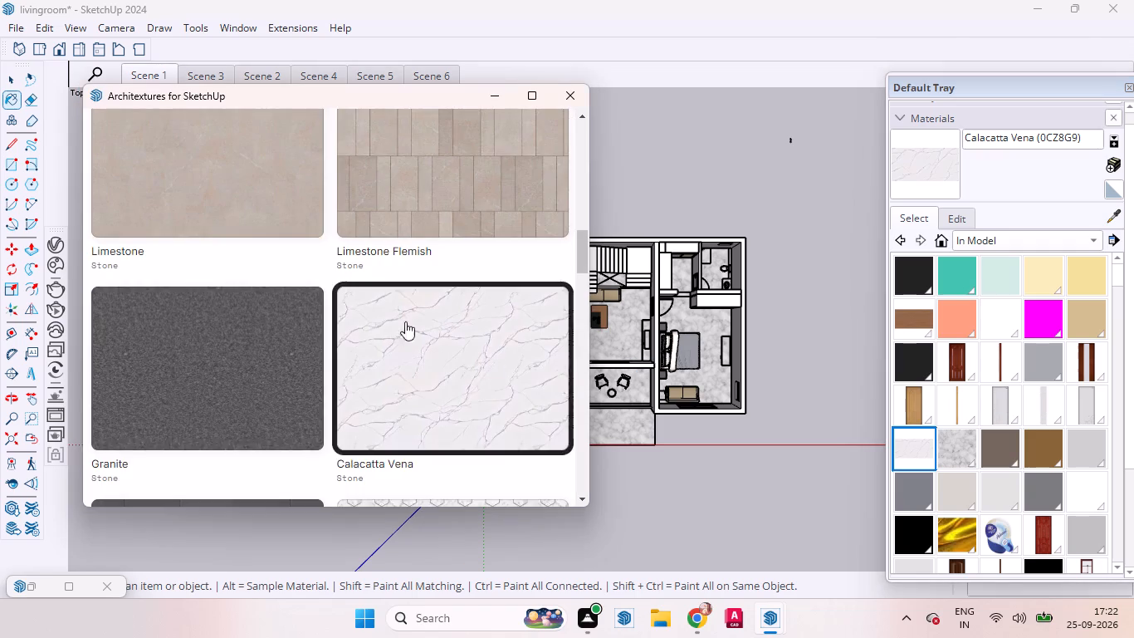
pyautogui.scroll(2, 90, 203)
pyautogui.scroll(-1, 90, 203)
pyautogui.scroll(8, 90, 203)
pyautogui.scroll(-2, 148, 232)
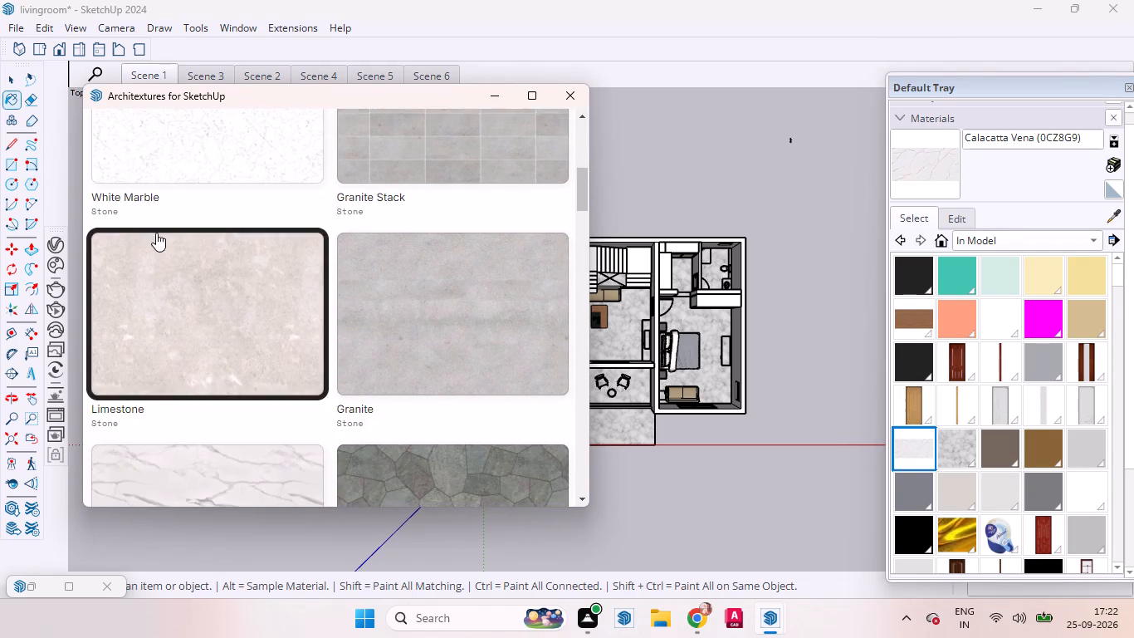
pyautogui.scroll(1, 156, 233)
pyautogui.scroll(6, 225, 358)
pyautogui.click(215, 328)
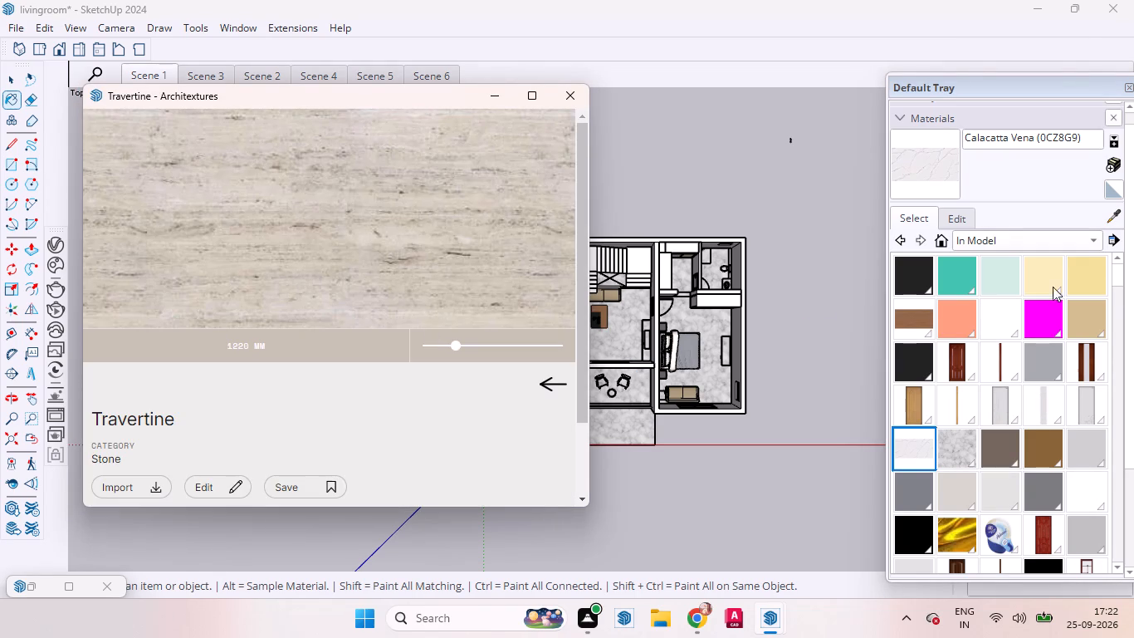
# Pick the imported Travertine from the in-model materials, close Architextures, and paint the house's connected floor surfaces with it.
pyautogui.scroll(-1, 990, 404)
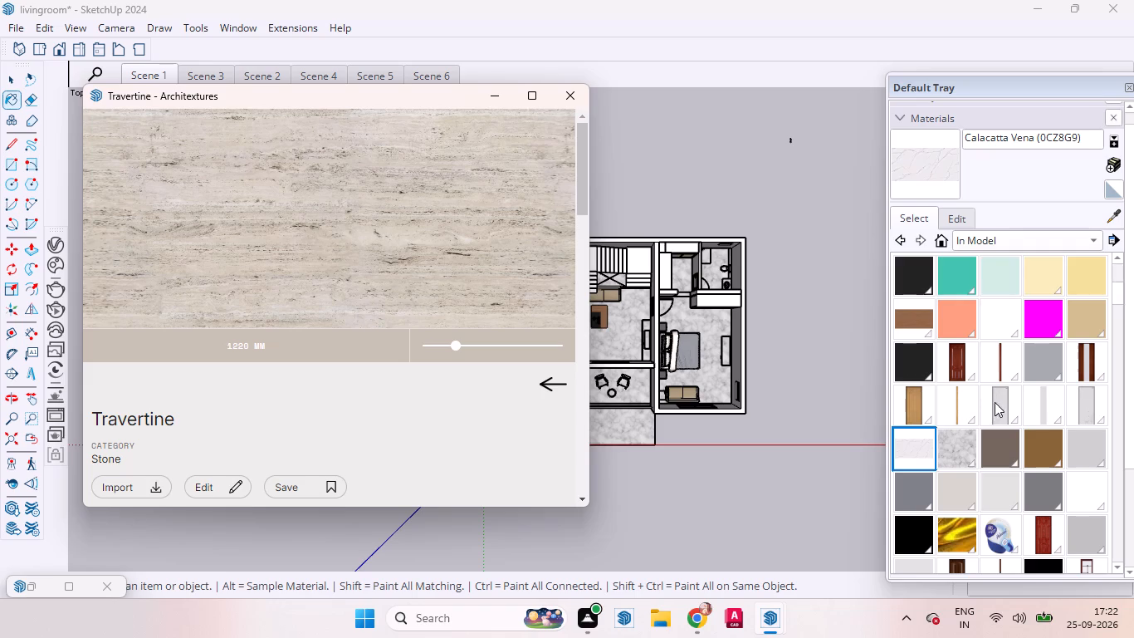
pyautogui.scroll(-9, 995, 402)
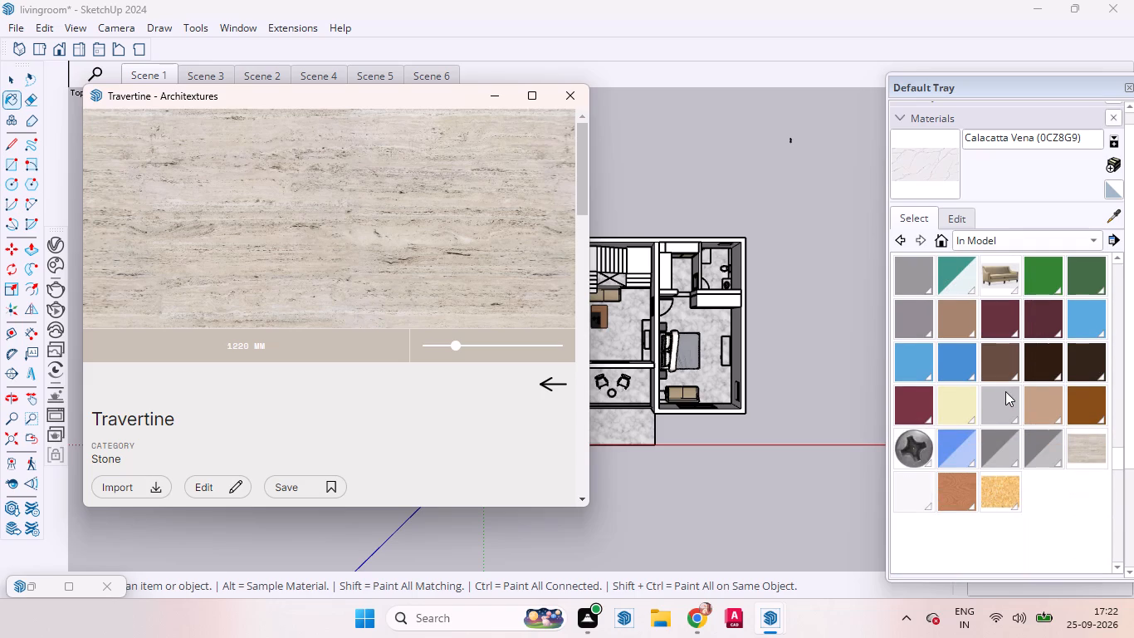
pyautogui.click(1097, 448)
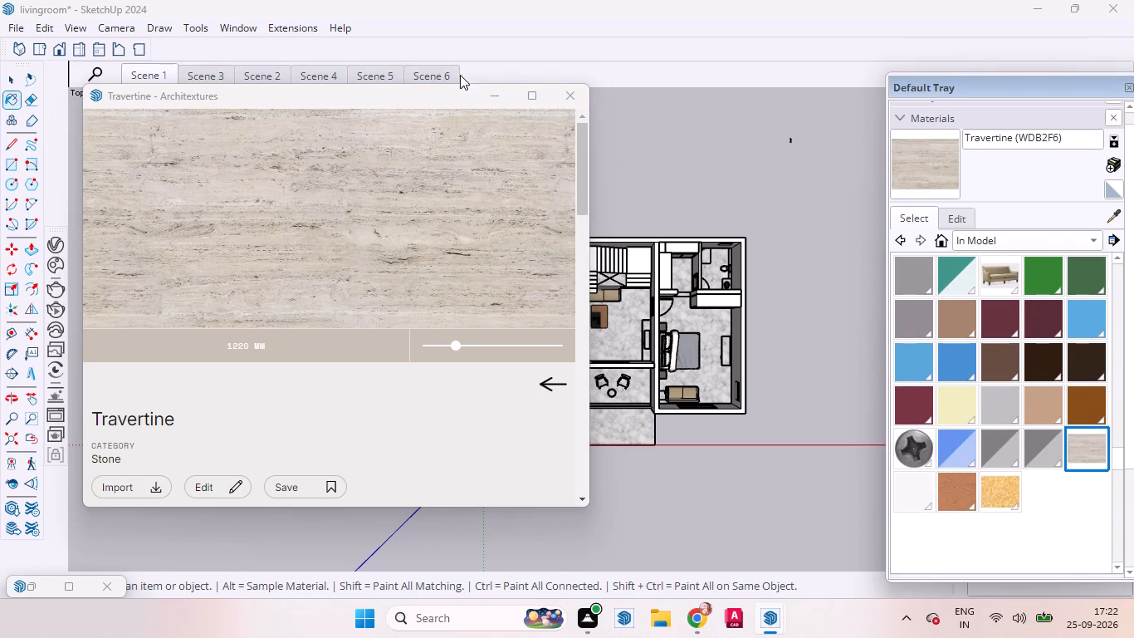
pyautogui.click(559, 101)
pyautogui.press('space')
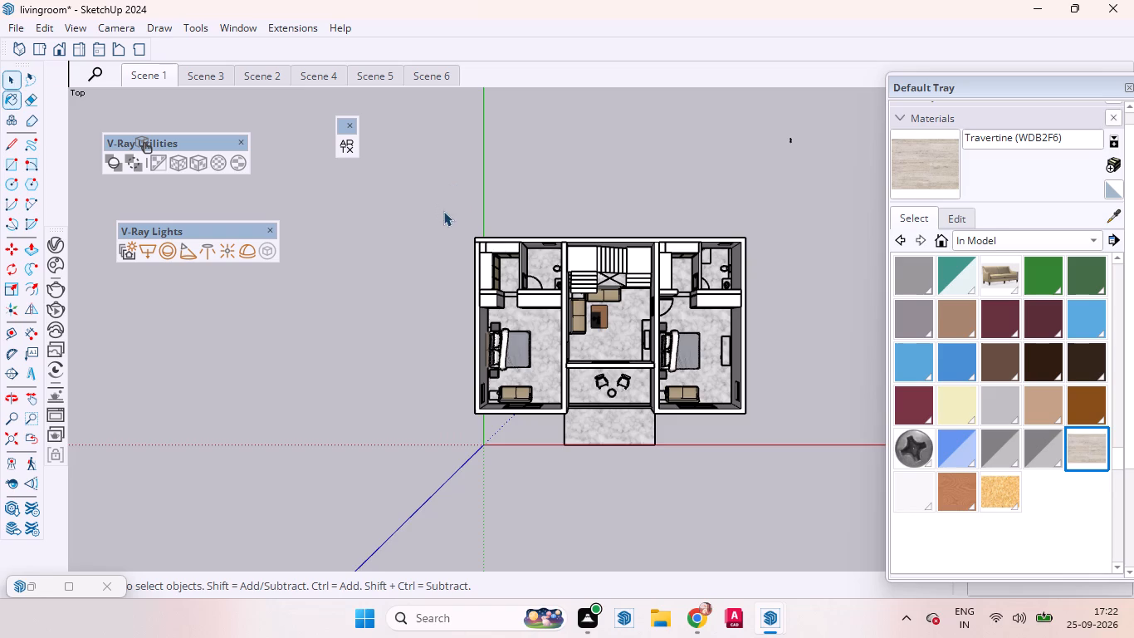
pyautogui.scroll(10, 587, 368)
pyautogui.tripleClick(538, 337)
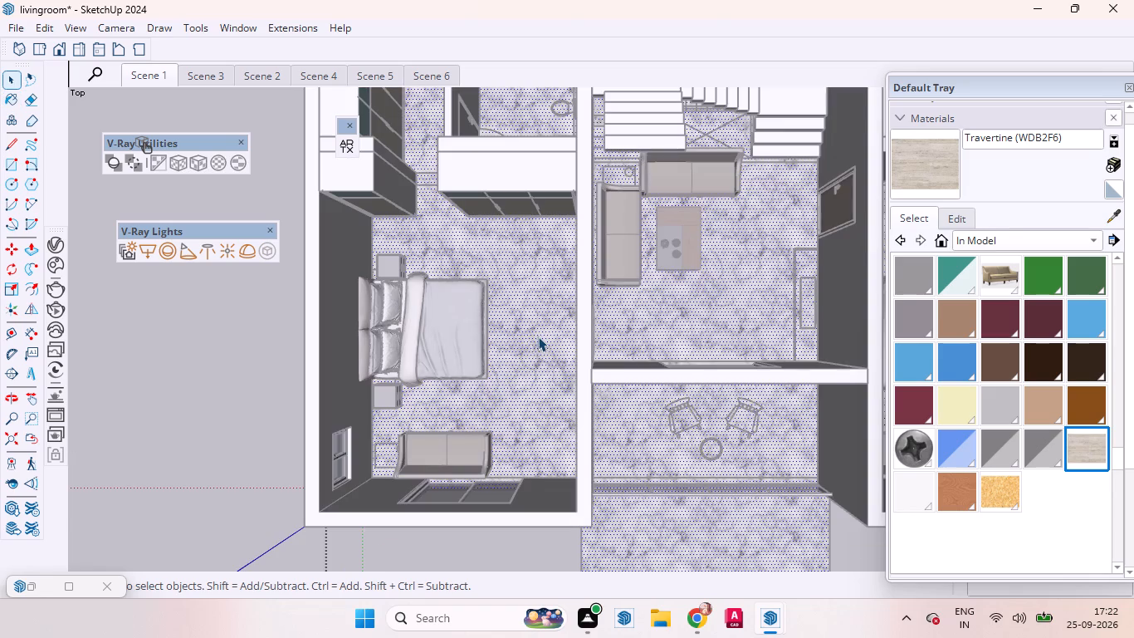
pyautogui.click(526, 336)
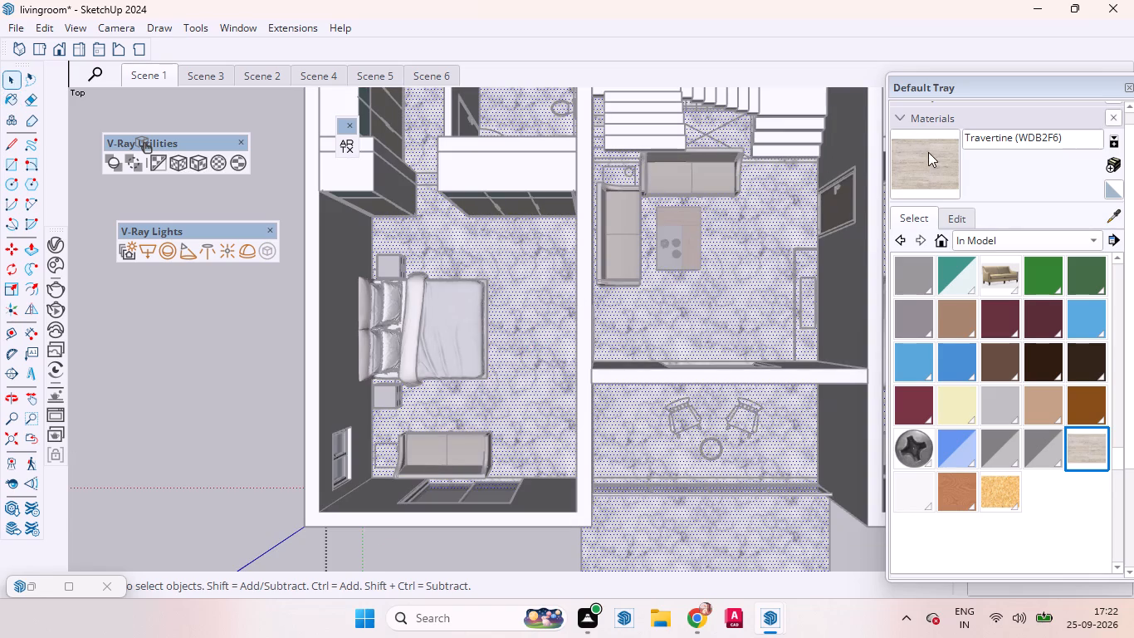
pyautogui.click(928, 152)
pyautogui.click(523, 336)
pyautogui.press('space')
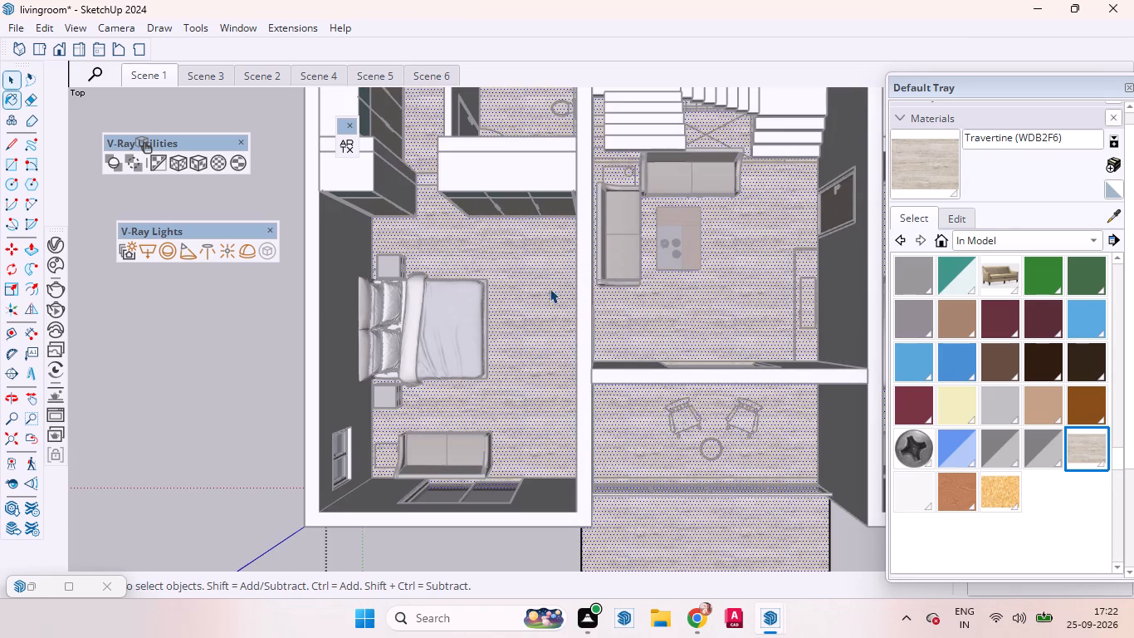
pyautogui.click(237, 318)
# Erase the stray sofa that sits beneath the bedroom floor, below the front sliding window.
pyautogui.scroll(-3, 479, 156)
pyautogui.scroll(5, 602, 279)
pyautogui.moveTo(481, 287); pyautogui.dragTo(480, 223, button='middle')
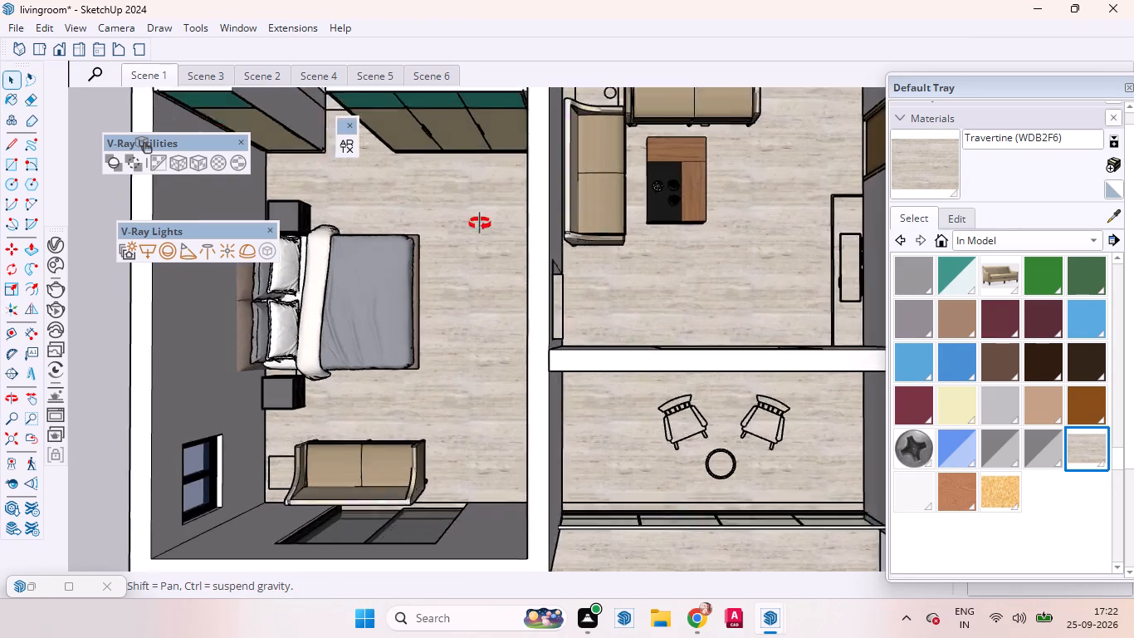
pyautogui.moveTo(480, 223); pyautogui.dragTo(464, 55, button='middle')
pyautogui.scroll(-4, 615, 189)
pyautogui.scroll(5, 668, 355)
pyautogui.moveTo(679, 410); pyautogui.dragTo(519, 215, button='middle')
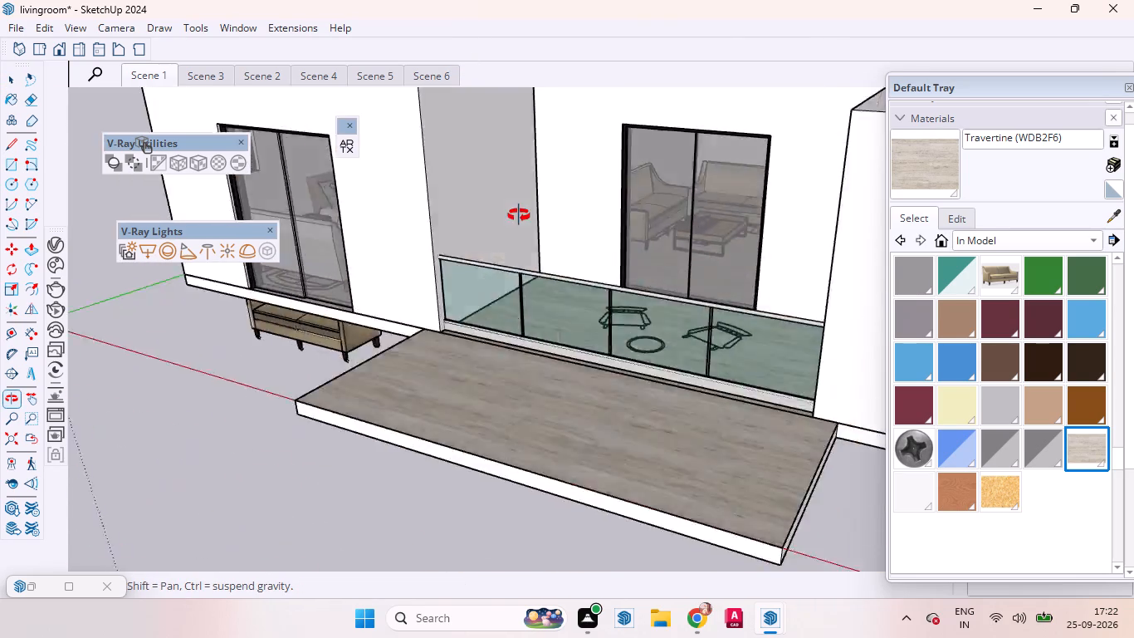
pyautogui.moveTo(519, 215); pyautogui.dragTo(671, 332, button='middle')
pyautogui.scroll(-3, 688, 199)
pyautogui.scroll(4, 418, 351)
pyautogui.scroll(-1, 403, 359)
pyautogui.scroll(1, 403, 360)
pyautogui.scroll(-1, 403, 360)
pyautogui.scroll(3, 403, 360)
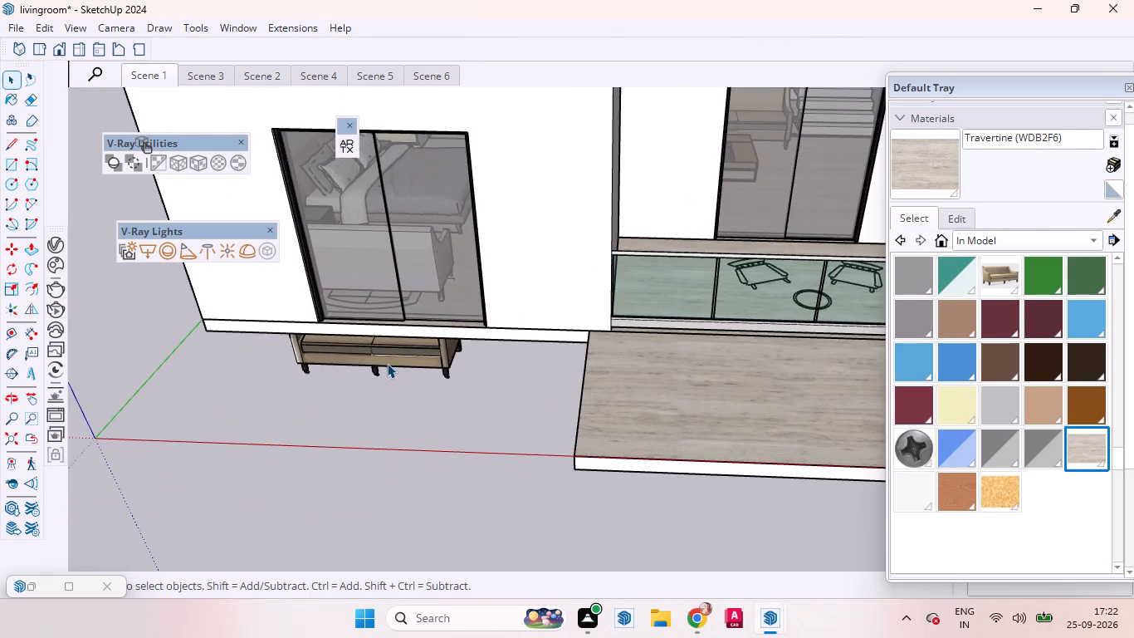
pyautogui.moveTo(403, 263); pyautogui.dragTo(417, 194, button='middle')
pyautogui.scroll(1, 415, 196)
pyautogui.scroll(-1, 418, 192)
pyautogui.scroll(5, 397, 312)
pyautogui.scroll(-2, 403, 292)
pyautogui.scroll(5, 406, 293)
pyautogui.scroll(-1, 406, 293)
pyautogui.scroll(-6, 476, 296)
pyautogui.moveTo(507, 333); pyautogui.dragTo(504, 385, button='middle')
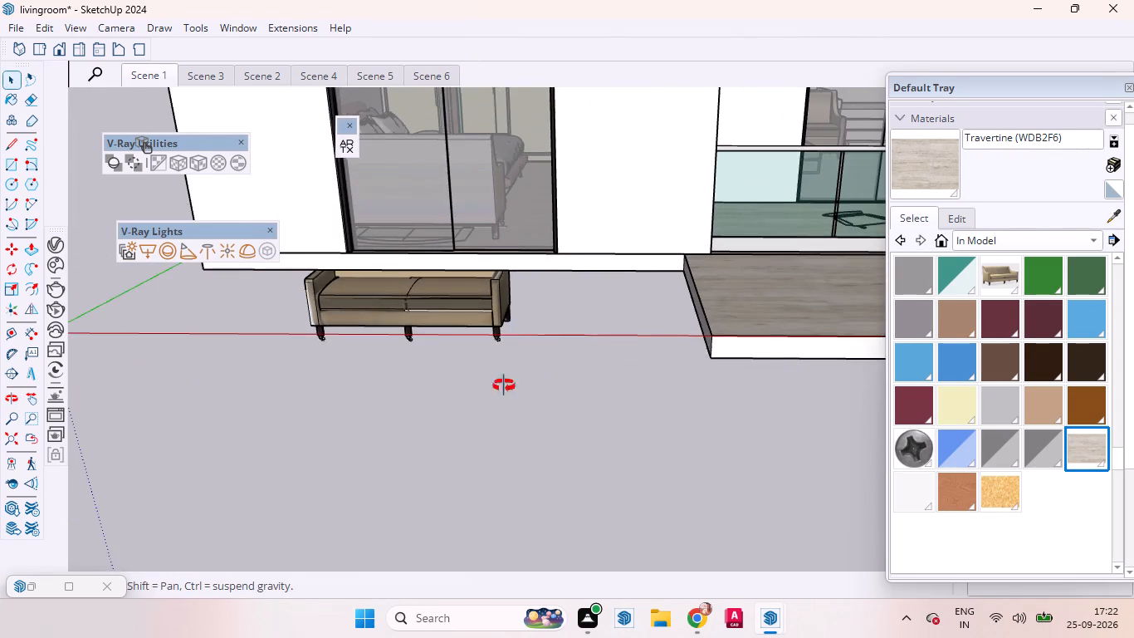
pyautogui.moveTo(504, 385); pyautogui.dragTo(494, 493, button='middle')
pyautogui.scroll(1, 490, 493)
pyautogui.scroll(-20, 467, 322)
pyautogui.scroll(-2, 467, 322)
pyautogui.scroll(1, 448, 297)
pyautogui.moveTo(449, 300); pyautogui.dragTo(472, 440, button='middle')
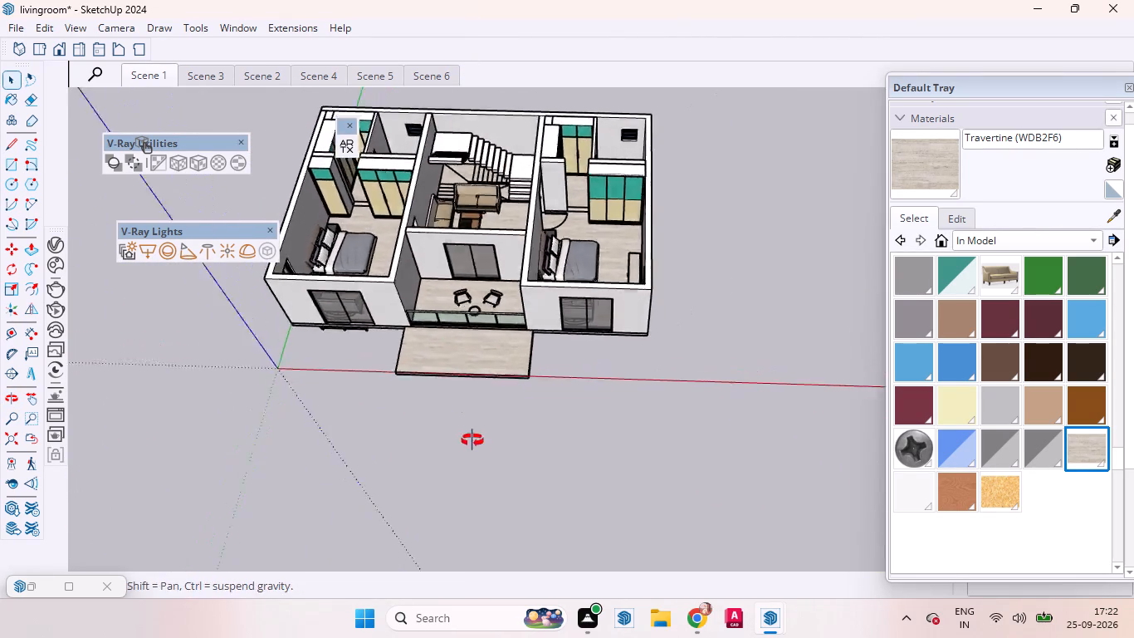
pyautogui.moveTo(472, 440); pyautogui.dragTo(473, 442, button='middle')
pyautogui.scroll(1, 491, 383)
pyautogui.scroll(-4, 727, 141)
pyautogui.scroll(3, 731, 135)
pyautogui.scroll(-2, 731, 135)
pyautogui.scroll(3, 326, 303)
pyautogui.scroll(-1, 321, 299)
pyautogui.scroll(15, 321, 298)
pyautogui.scroll(-1, 522, 307)
pyautogui.scroll(1, 523, 307)
pyautogui.moveTo(543, 312); pyautogui.dragTo(447, 0, button='middle')
pyautogui.scroll(1, 447, 59)
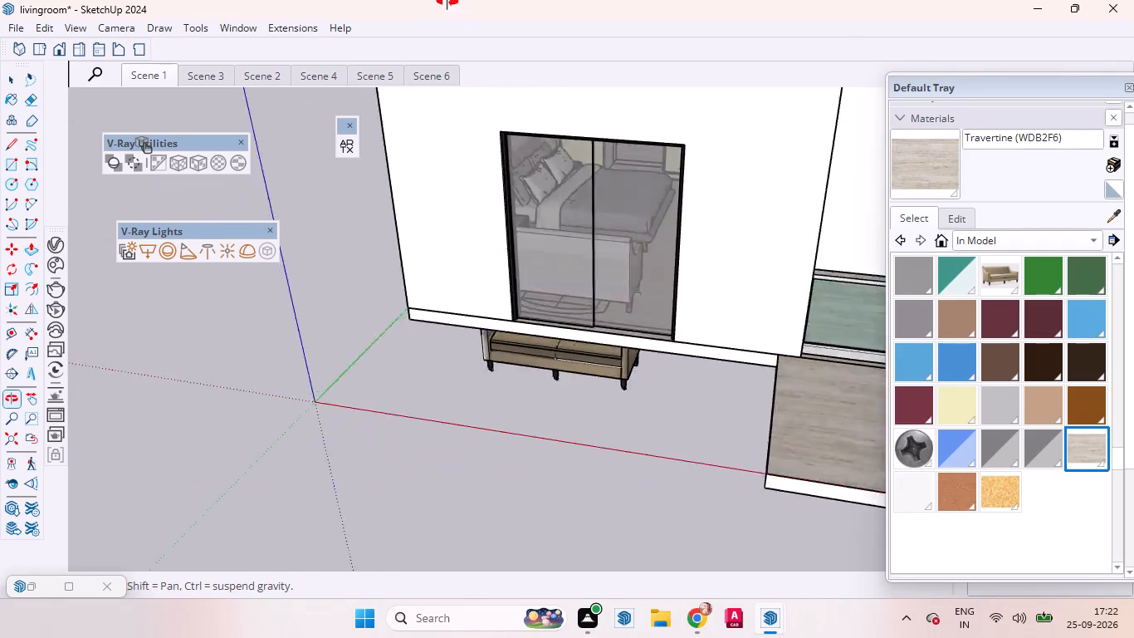
pyautogui.moveTo(447, 0); pyautogui.dragTo(452, 0, button='middle')
pyautogui.scroll(15, 482, 240)
pyautogui.click(563, 547)
pyautogui.rightClick(562, 539)
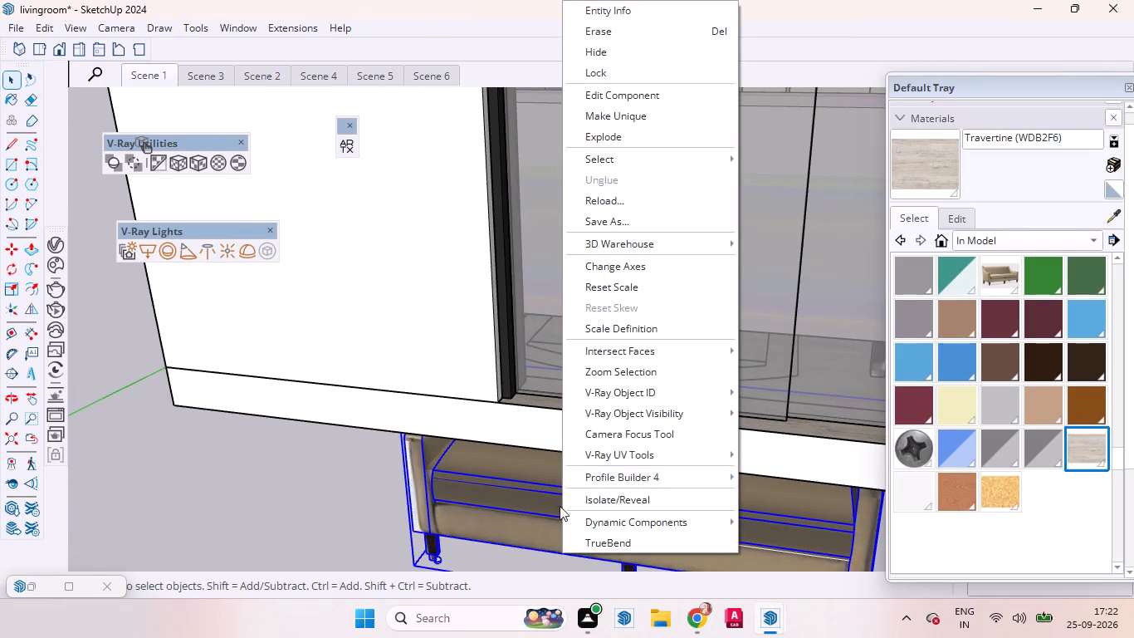
pyautogui.click(595, 29)
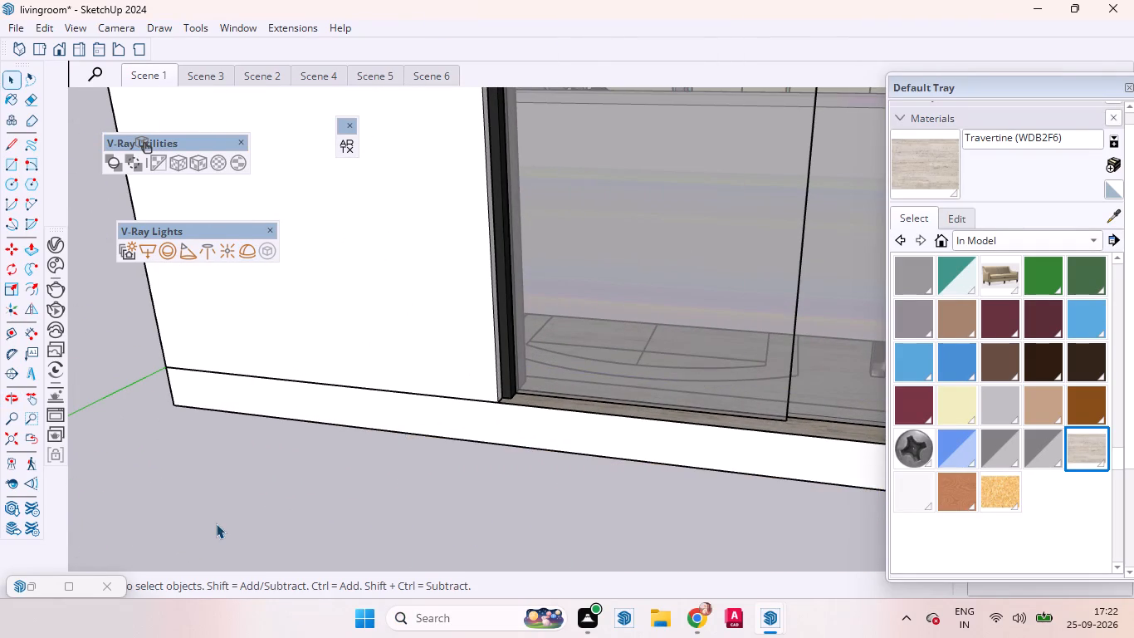
pyautogui.click(216, 523)
# Delete the leftover 2D plan linework on the floors, including the door swing and furniture outlines.
pyautogui.scroll(-13, 247, 472)
pyautogui.scroll(1, 347, 472)
pyautogui.scroll(-4, 349, 472)
pyautogui.scroll(2, 354, 475)
pyautogui.scroll(-1, 355, 475)
pyautogui.scroll(1, 389, 445)
pyautogui.scroll(-12, 389, 445)
pyautogui.moveTo(538, 469); pyautogui.dragTo(653, 637, button='middle')
pyautogui.scroll(18, 530, 341)
pyautogui.moveTo(578, 400); pyautogui.dragTo(172, 336, button='middle')
pyautogui.scroll(1, 174, 328)
pyautogui.scroll(-2, 567, 321)
pyautogui.scroll(3, 574, 325)
pyautogui.scroll(-13, 576, 326)
pyautogui.moveTo(661, 315); pyautogui.dragTo(590, 459, button='middle')
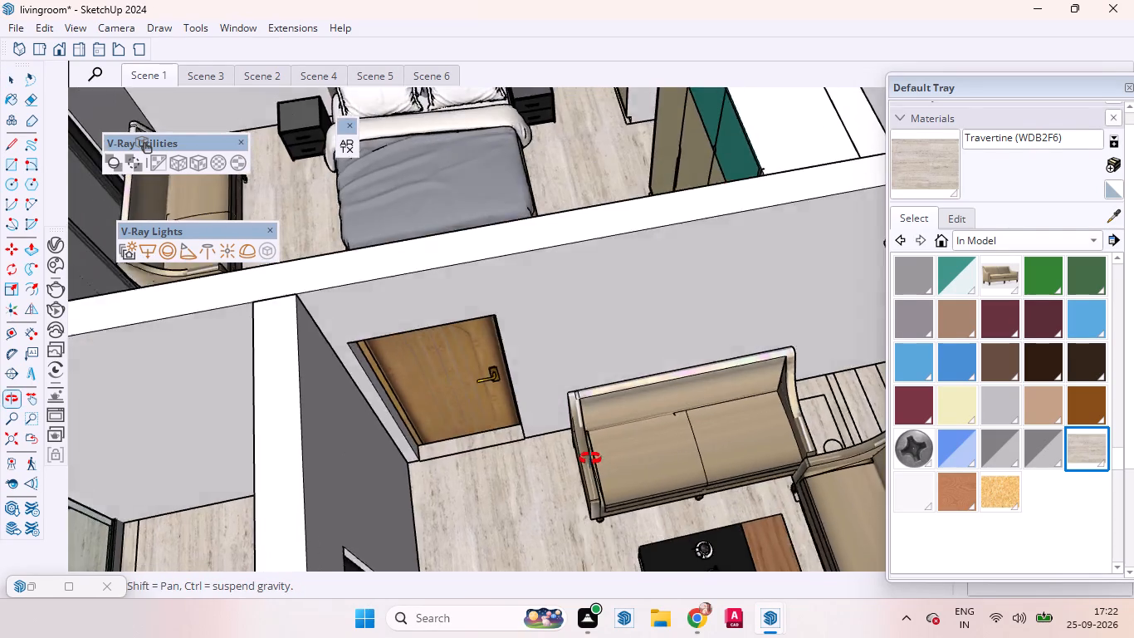
pyautogui.moveTo(590, 459); pyautogui.dragTo(589, 459, button='middle')
pyautogui.scroll(-6, 570, 415)
pyautogui.moveTo(494, 373); pyautogui.dragTo(761, 476, button='middle')
pyautogui.scroll(1, 494, 373)
pyautogui.scroll(-4, 418, 275)
pyautogui.scroll(1, 361, 258)
pyautogui.scroll(-9, 349, 254)
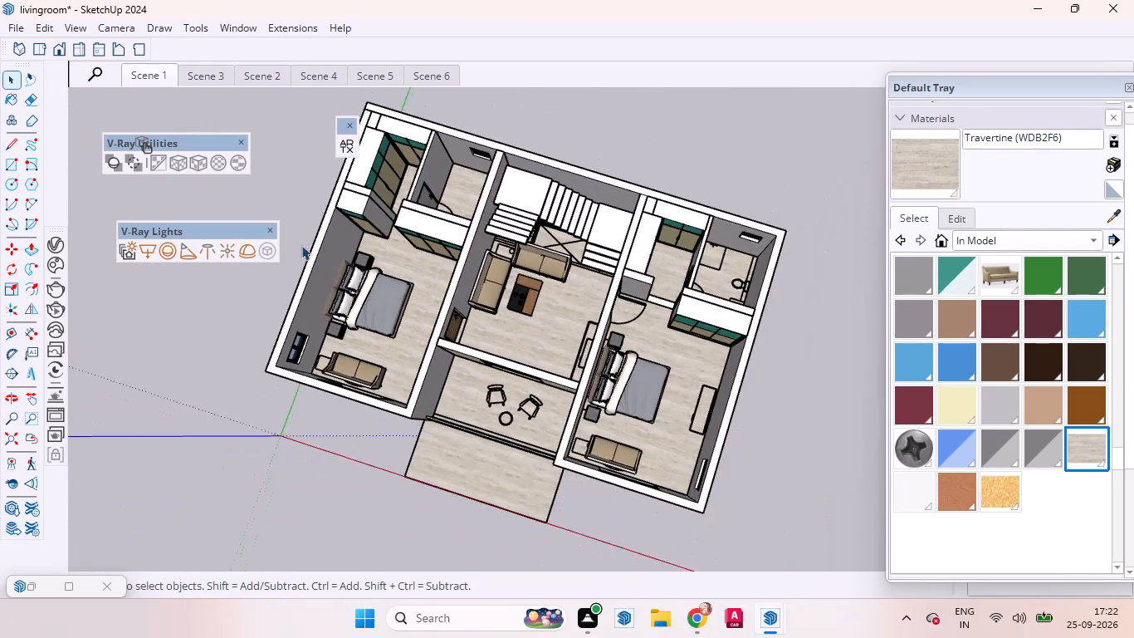
pyautogui.scroll(5, 658, 327)
pyautogui.scroll(-1, 669, 324)
pyautogui.scroll(8, 669, 323)
pyautogui.click(609, 312)
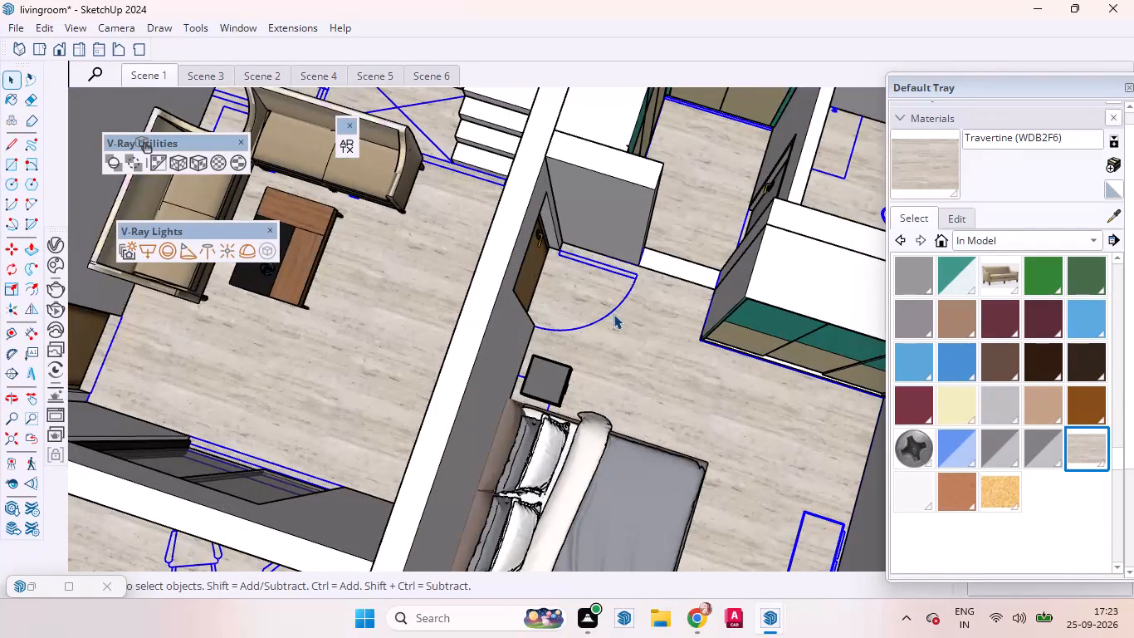
pyautogui.scroll(-4, 621, 267)
pyautogui.scroll(4, 621, 267)
pyautogui.scroll(-9, 626, 254)
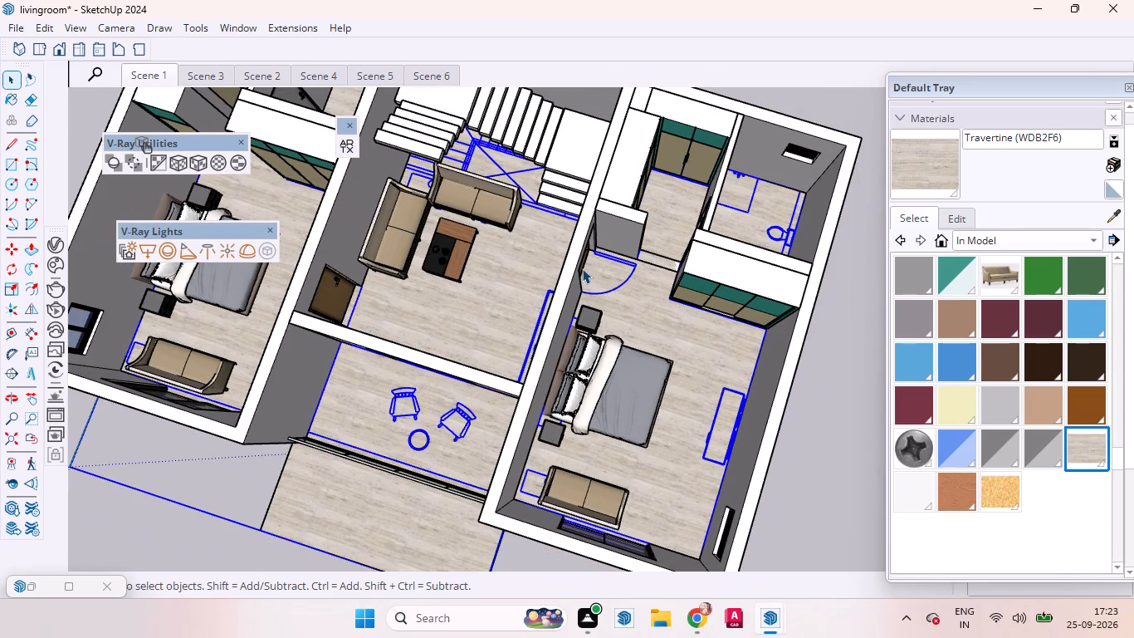
pyautogui.press('Delete')
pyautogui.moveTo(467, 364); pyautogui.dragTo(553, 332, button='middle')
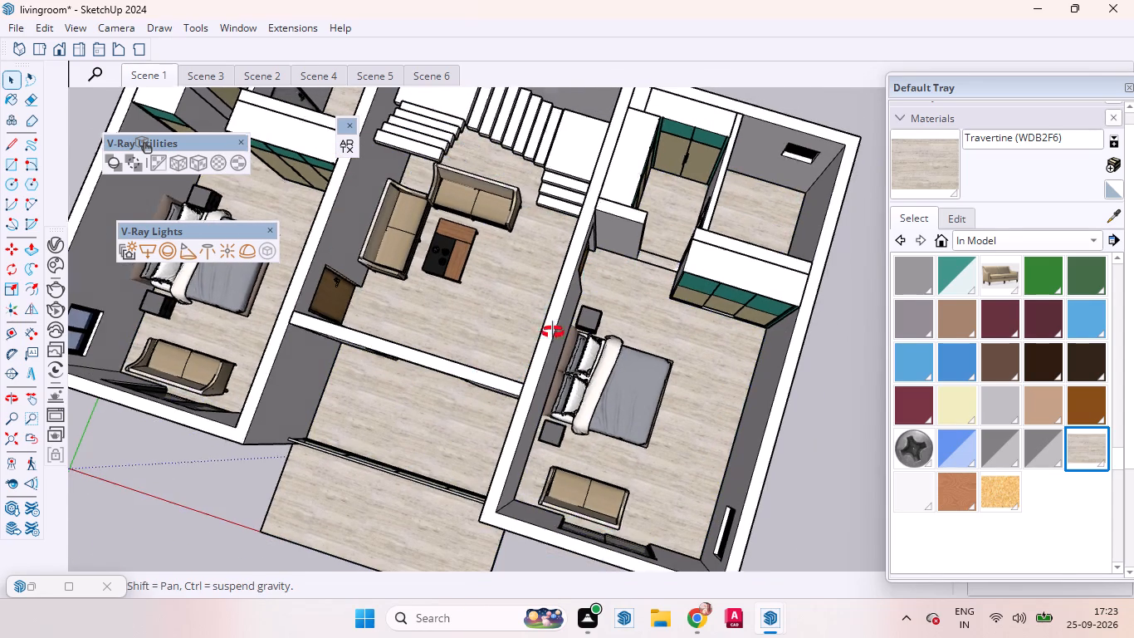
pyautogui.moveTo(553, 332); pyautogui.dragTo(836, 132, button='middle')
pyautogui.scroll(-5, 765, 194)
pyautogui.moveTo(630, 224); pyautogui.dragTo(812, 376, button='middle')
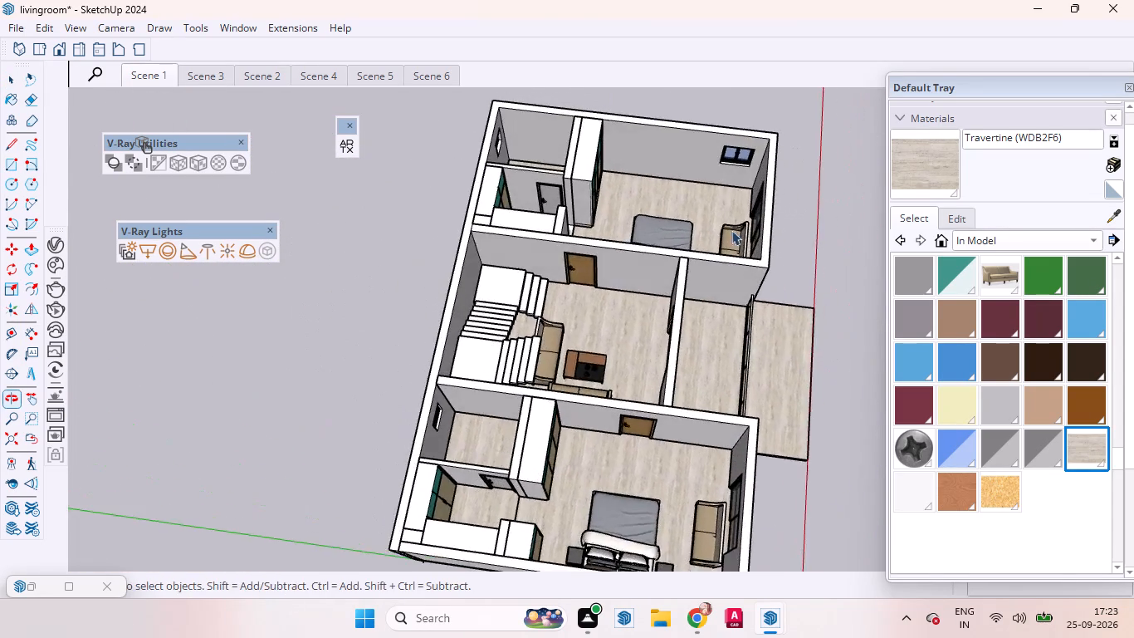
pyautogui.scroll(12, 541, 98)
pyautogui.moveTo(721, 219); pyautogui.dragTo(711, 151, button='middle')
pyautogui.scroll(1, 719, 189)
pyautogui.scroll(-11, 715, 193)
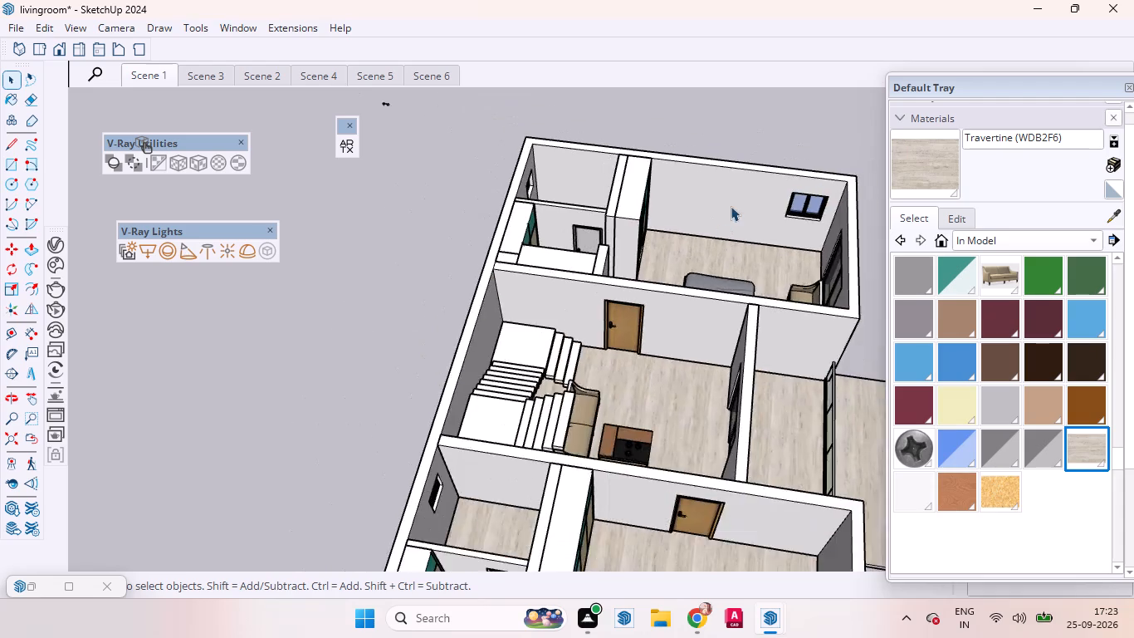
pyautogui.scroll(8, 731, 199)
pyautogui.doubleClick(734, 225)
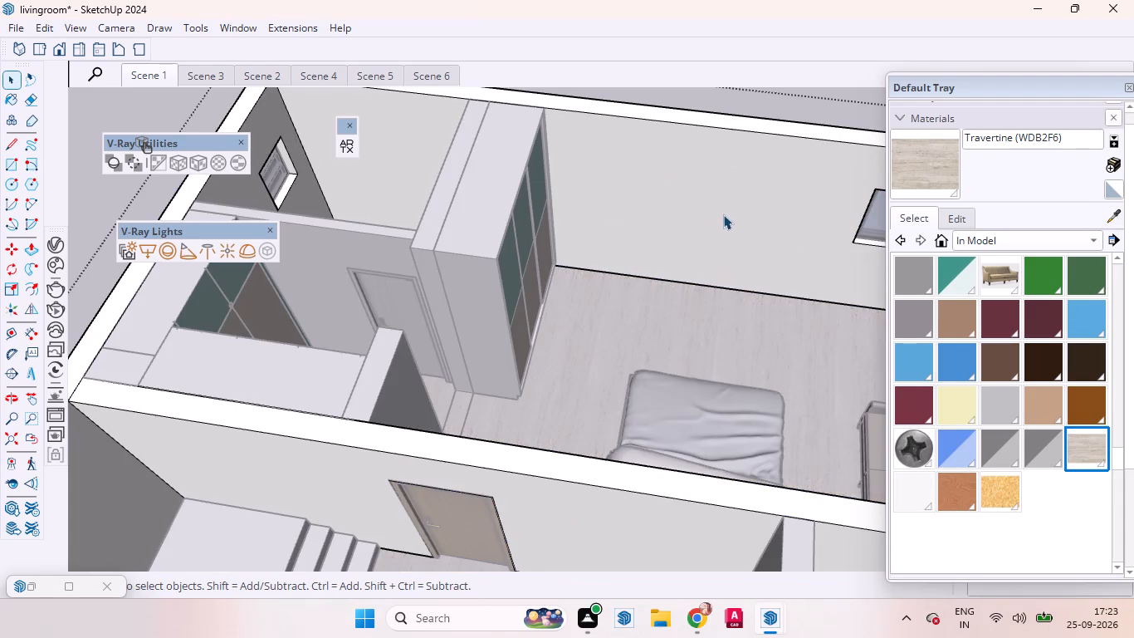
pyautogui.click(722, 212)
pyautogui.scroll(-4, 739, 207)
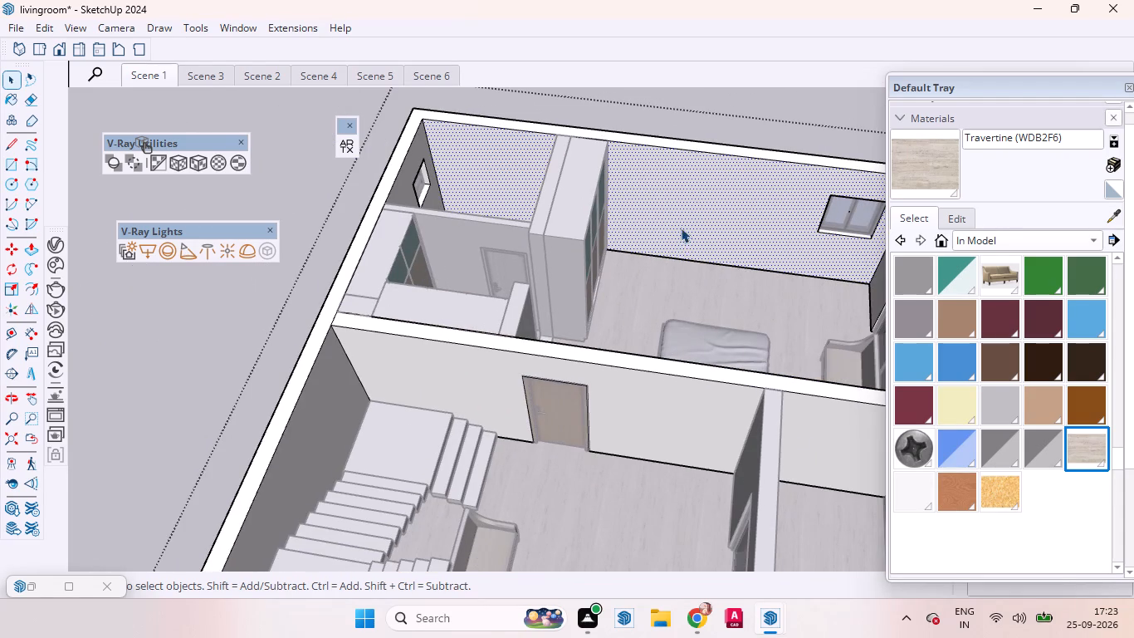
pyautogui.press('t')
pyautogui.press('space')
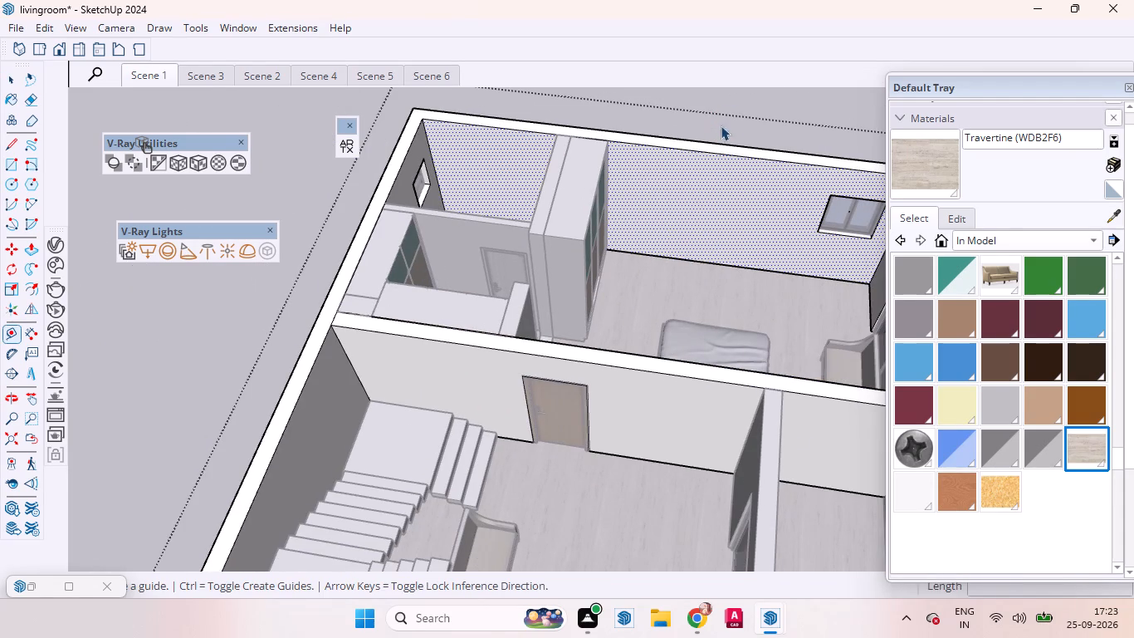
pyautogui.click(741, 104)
# Place a horizontal guide 6 inches above the floor on the rear bedroom's window wall.
pyautogui.press('t')
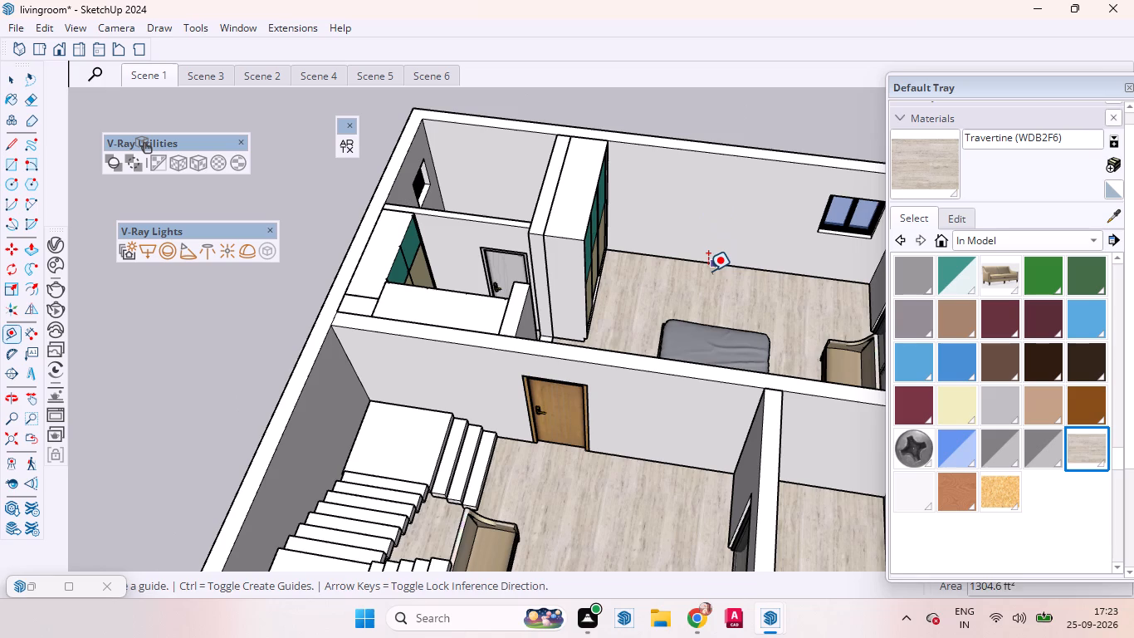
pyautogui.click(707, 264)
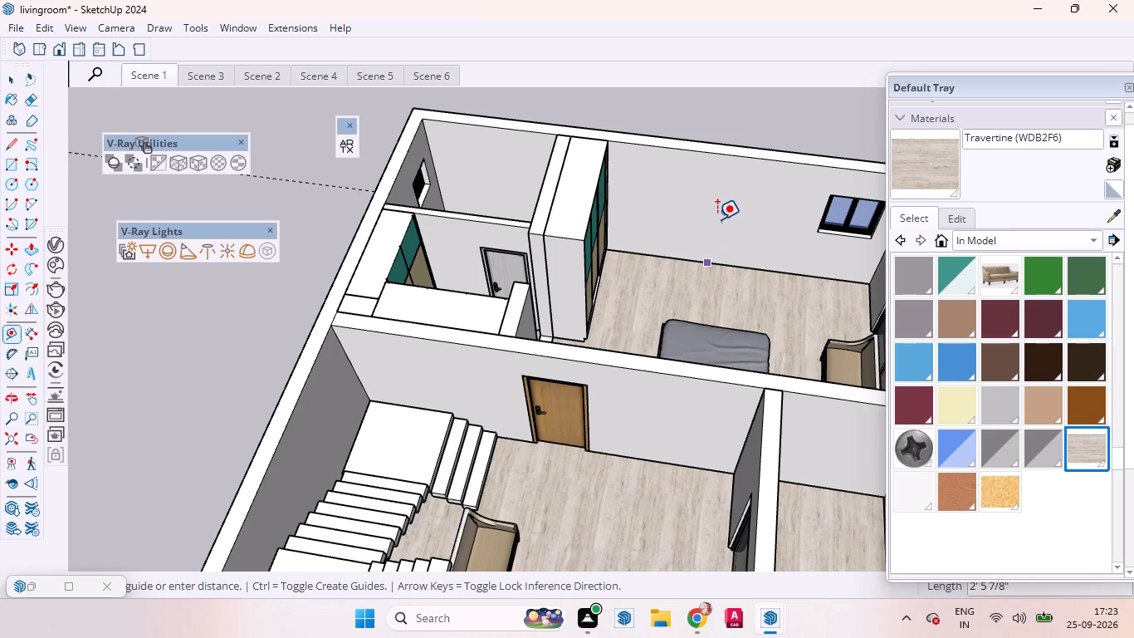
pyautogui.press('Up')
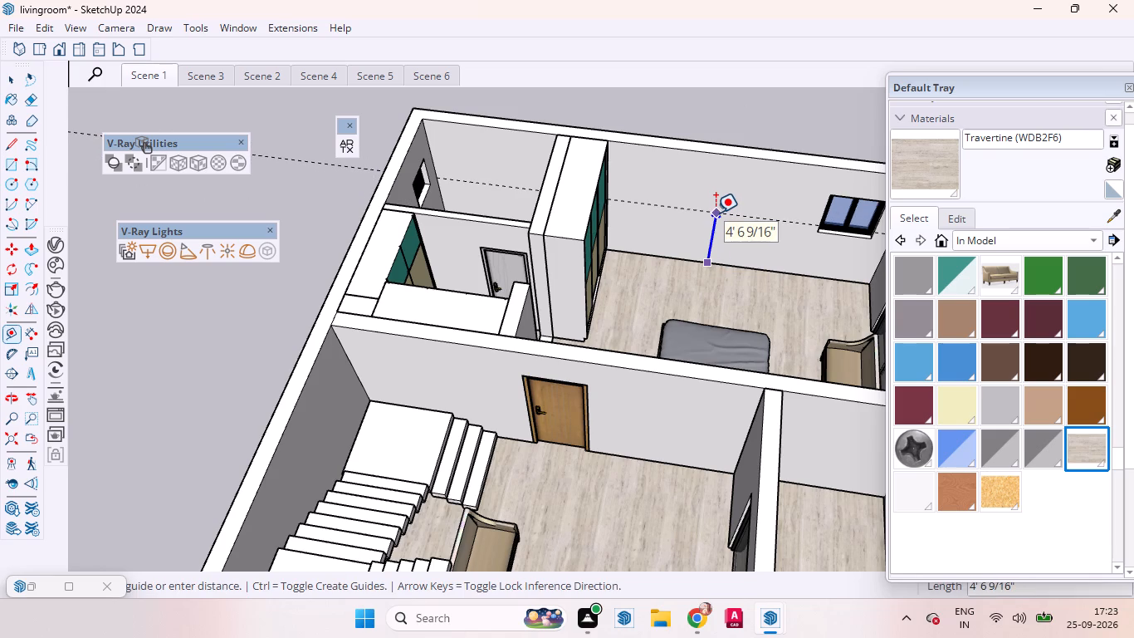
pyautogui.press('6')
pyautogui.press('Return')
# Add a second horizontal guide on that wall, 12 inches above the first guide.
pyautogui.scroll(2, 669, 263)
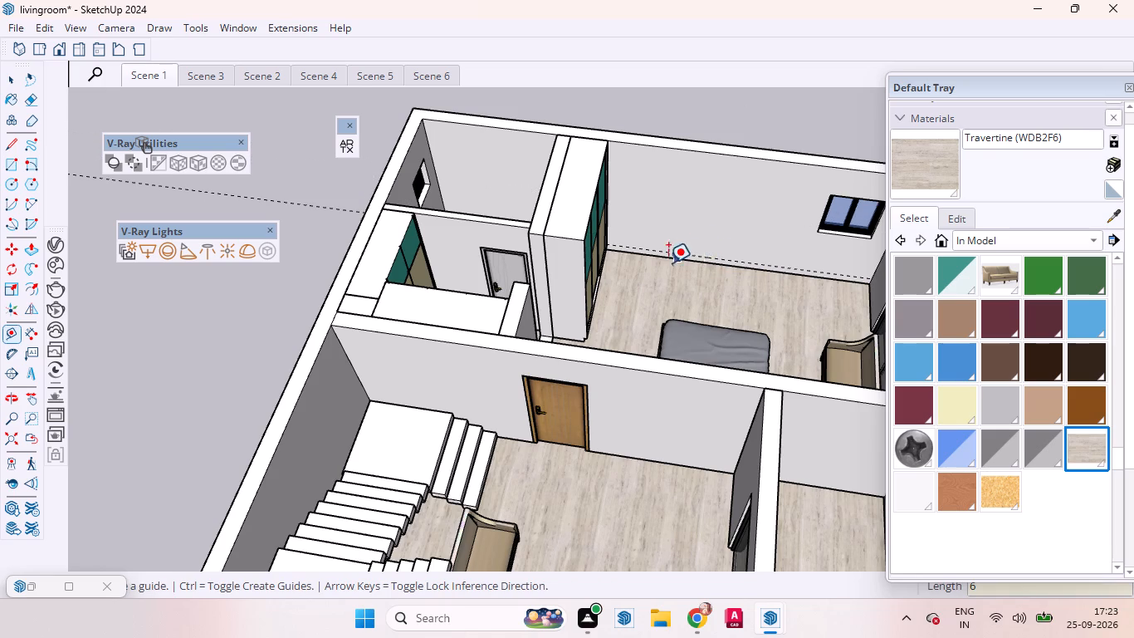
pyautogui.scroll(9, 668, 263)
pyautogui.scroll(-2, 674, 239)
pyautogui.scroll(1, 674, 238)
pyautogui.click(695, 254)
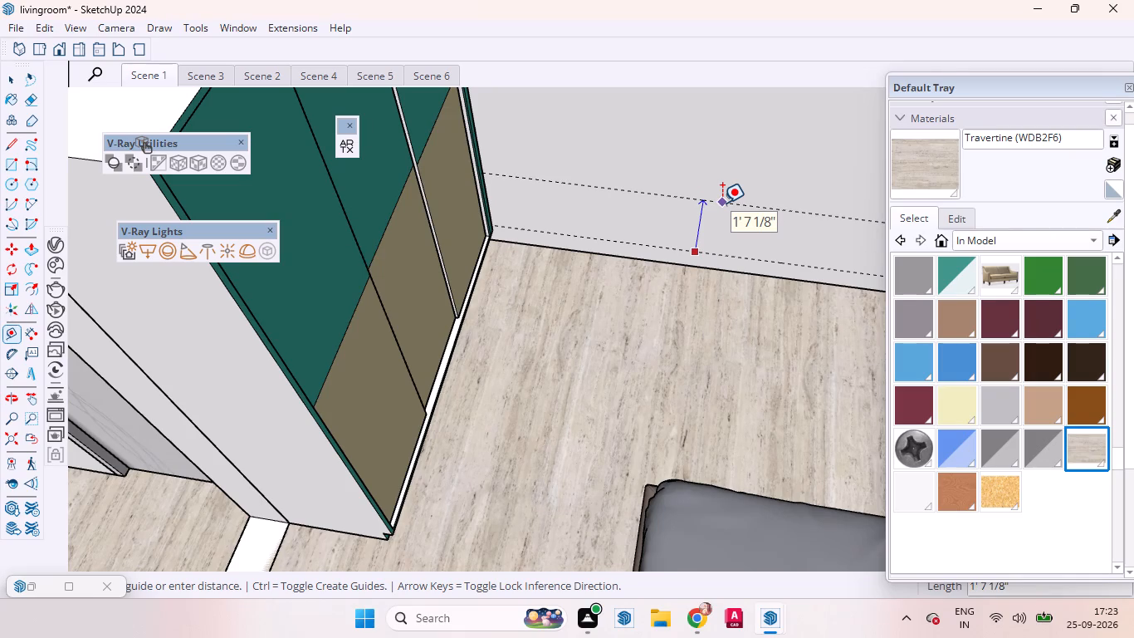
pyautogui.write('12')
pyautogui.press('Return')
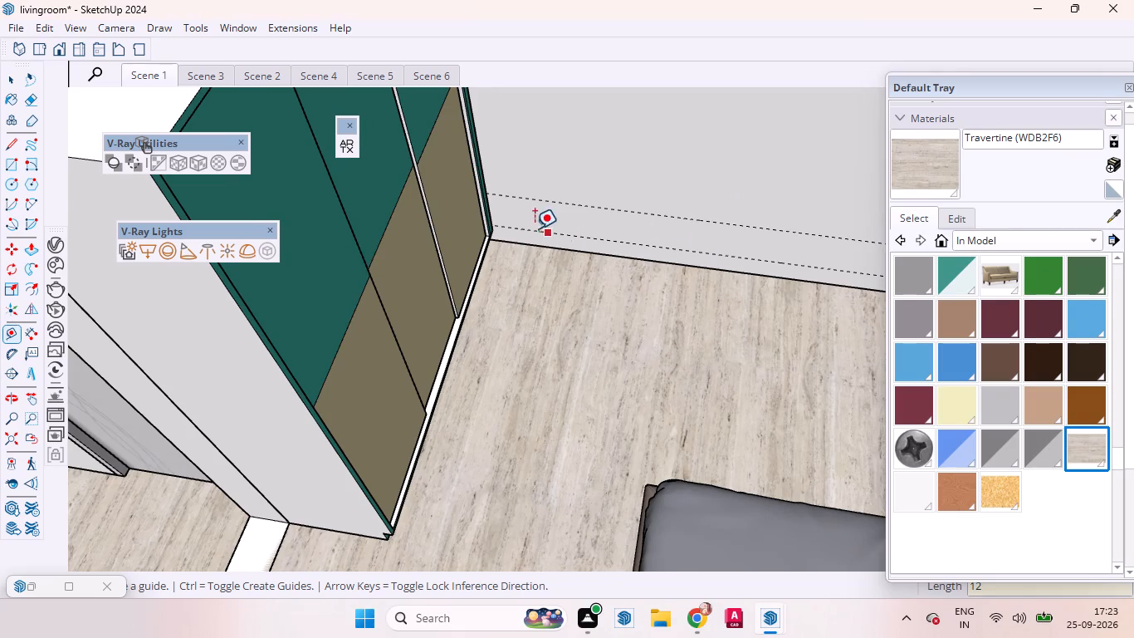
# Place another horizontal guide 3' above the wall's floor edge.
pyautogui.scroll(-3, 535, 228)
pyautogui.scroll(3, 535, 228)
pyautogui.scroll(-11, 535, 228)
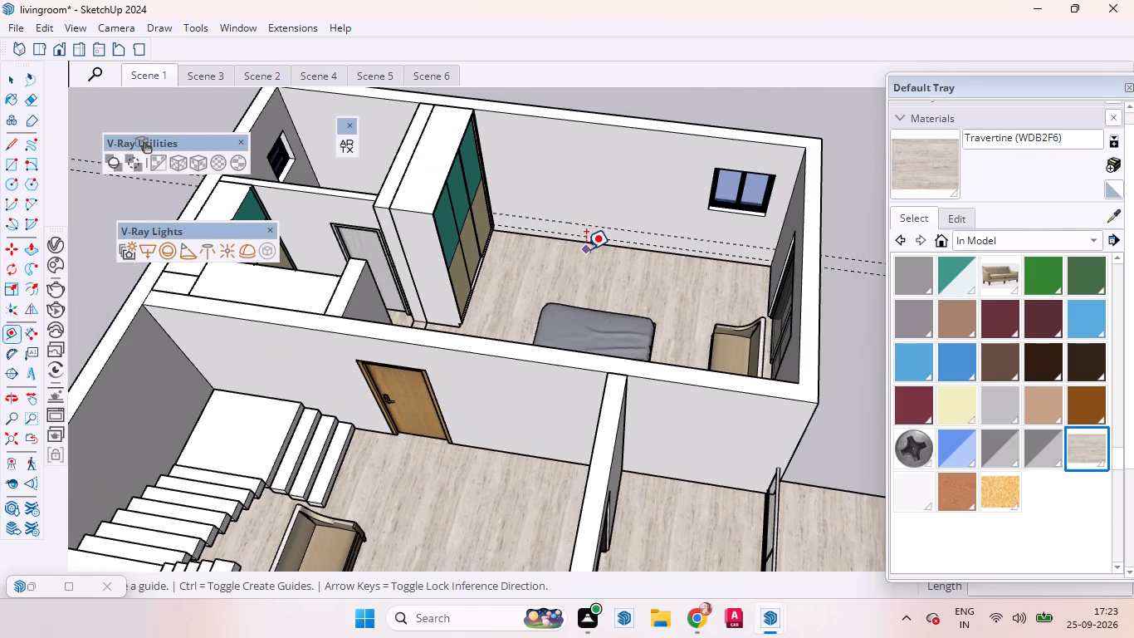
pyautogui.scroll(9, 587, 243)
pyautogui.scroll(-1, 587, 242)
pyautogui.scroll(11, 587, 242)
pyautogui.click(588, 241)
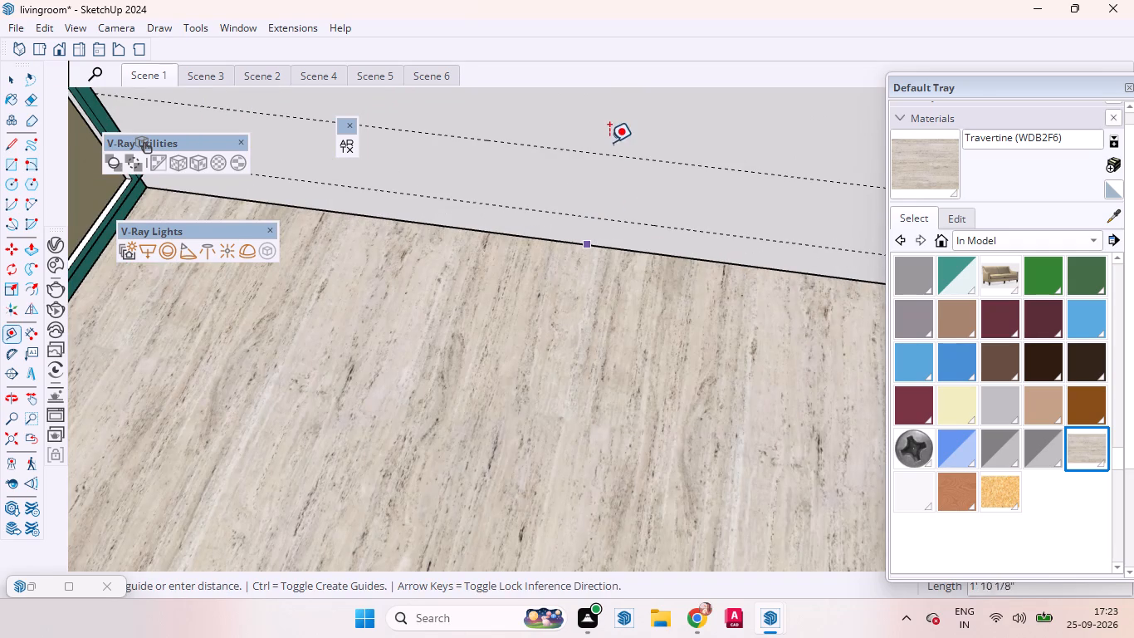
pyautogui.scroll(-6, 595, 180)
pyautogui.scroll(1, 596, 182)
pyautogui.scroll(-7, 596, 182)
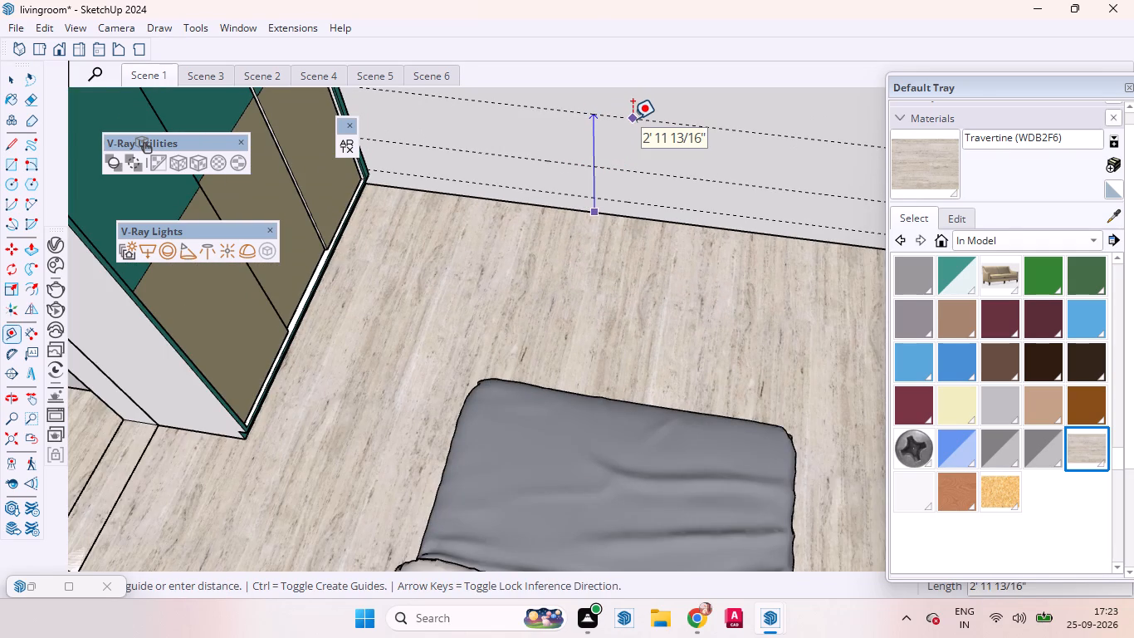
pyautogui.write("3'")
pyautogui.press('Return')
pyautogui.press('space')
# Place a vertical guide on the window wall about 3' 1" from the wardrobe's edge.
pyautogui.scroll(-5, 541, 244)
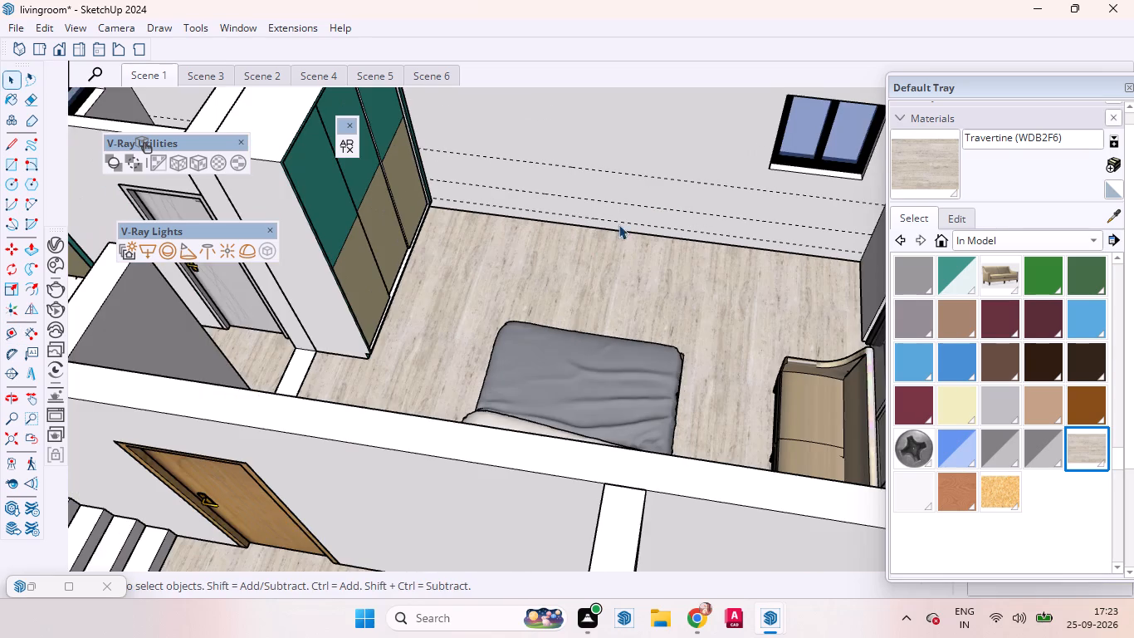
pyautogui.moveTo(570, 210); pyautogui.dragTo(418, 101, button='middle')
pyautogui.scroll(-4, 713, 237)
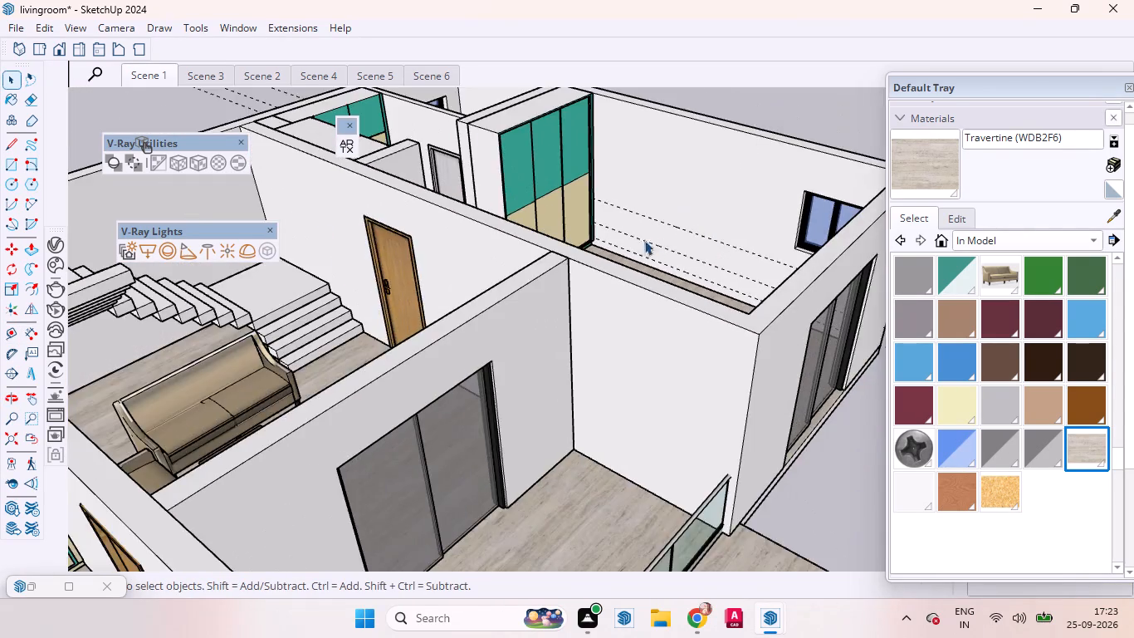
pyautogui.scroll(6, 627, 243)
pyautogui.scroll(-3, 589, 235)
pyautogui.moveTo(578, 243); pyautogui.dragTo(710, 272, button='middle')
pyautogui.scroll(-2, 732, 275)
pyautogui.scroll(1, 736, 279)
pyautogui.scroll(-1, 741, 286)
pyautogui.scroll(1, 750, 294)
pyautogui.scroll(-2, 754, 297)
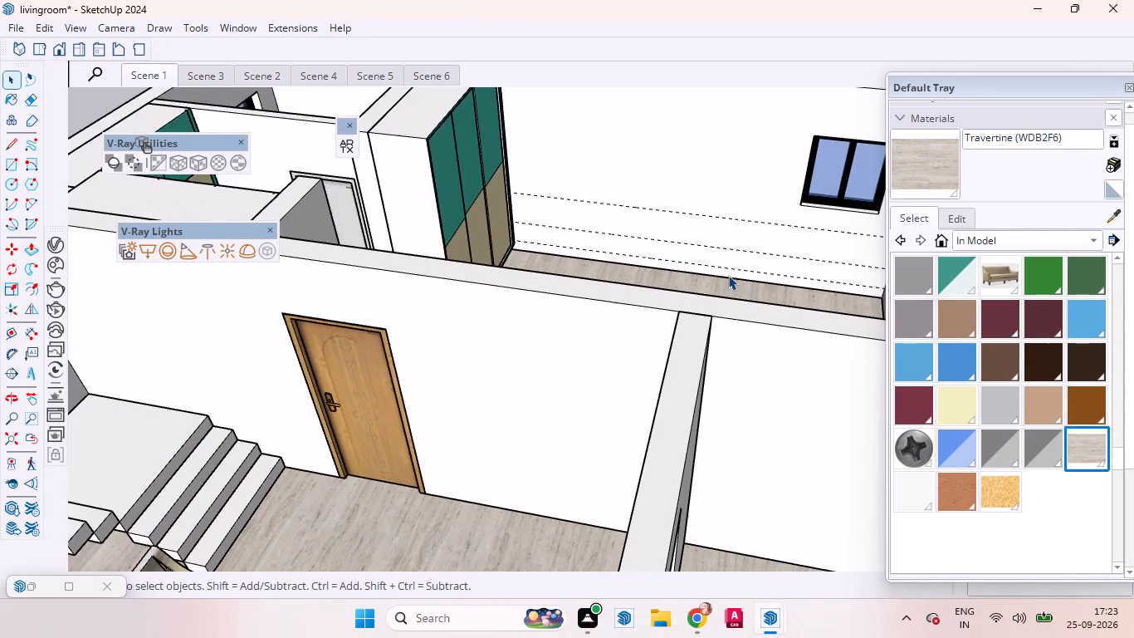
pyautogui.scroll(7, 579, 230)
pyautogui.scroll(-2, 584, 230)
pyautogui.scroll(1, 584, 230)
pyautogui.moveTo(590, 238); pyautogui.dragTo(647, 256, button='middle')
pyautogui.scroll(3, 479, 258)
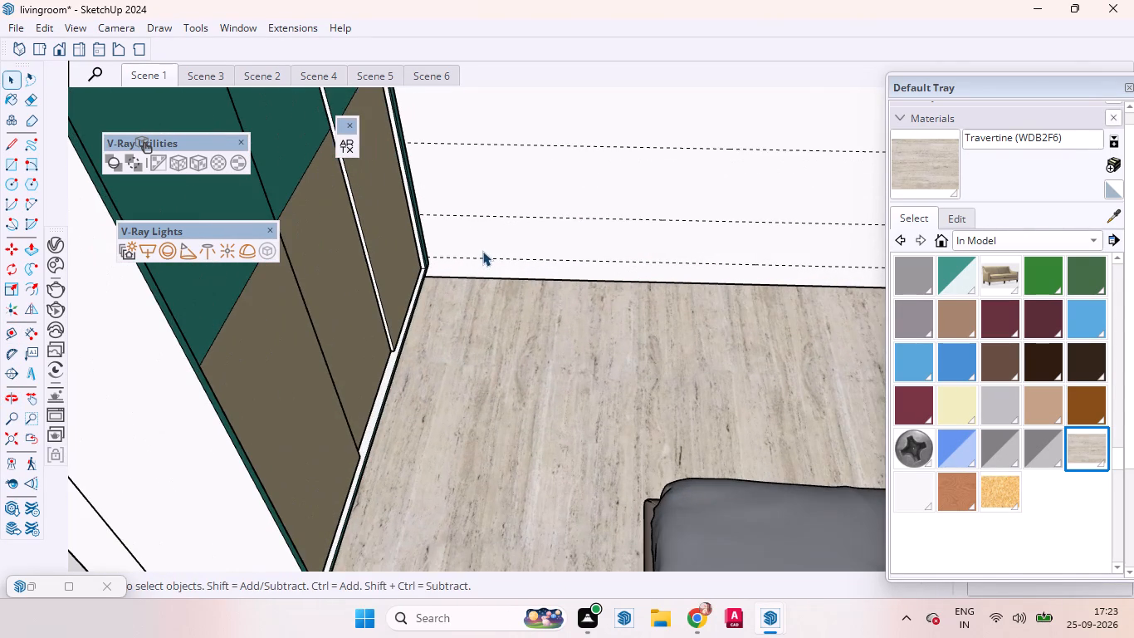
pyautogui.press('t')
pyautogui.click(418, 192)
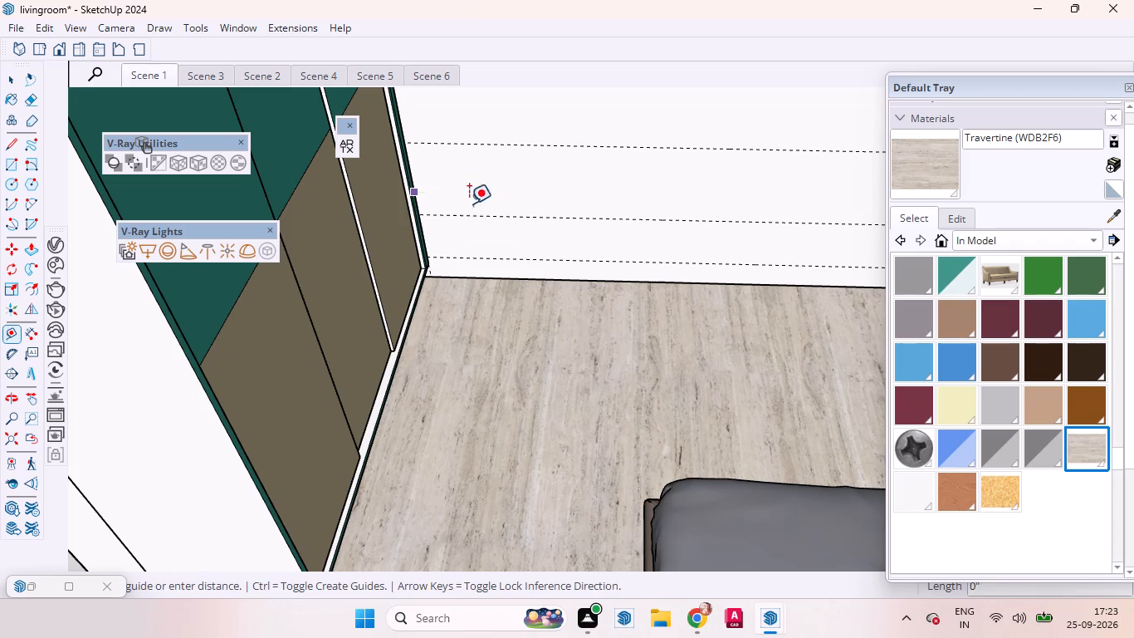
pyautogui.scroll(-6, 505, 214)
pyautogui.moveTo(562, 230); pyautogui.dragTo(560, 278, button='middle')
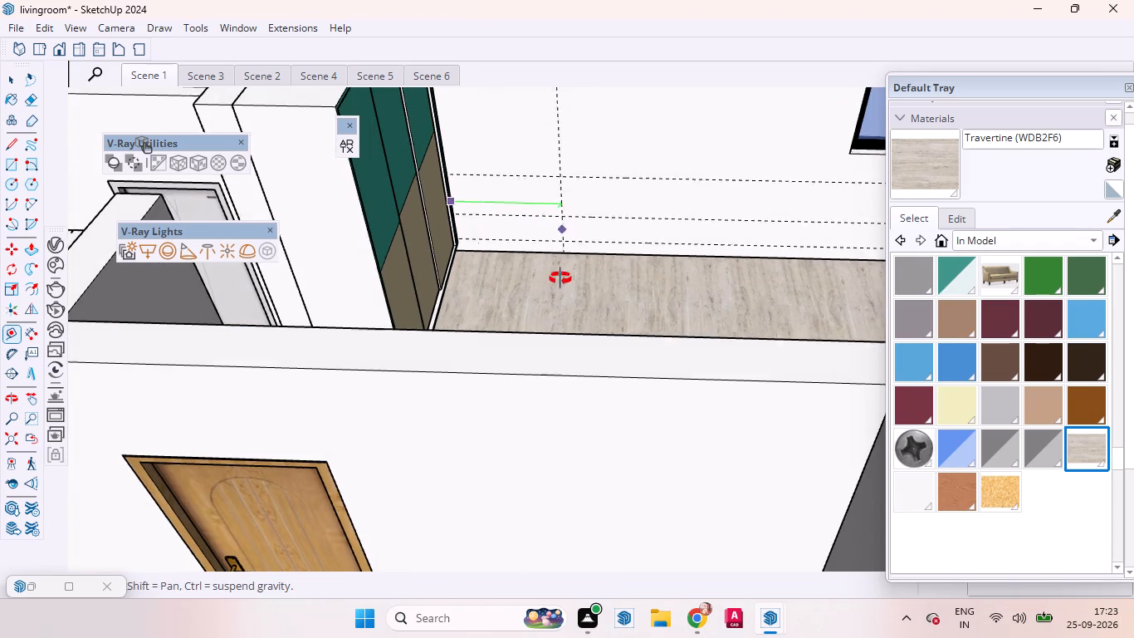
pyautogui.moveTo(560, 278); pyautogui.dragTo(560, 317, button='middle')
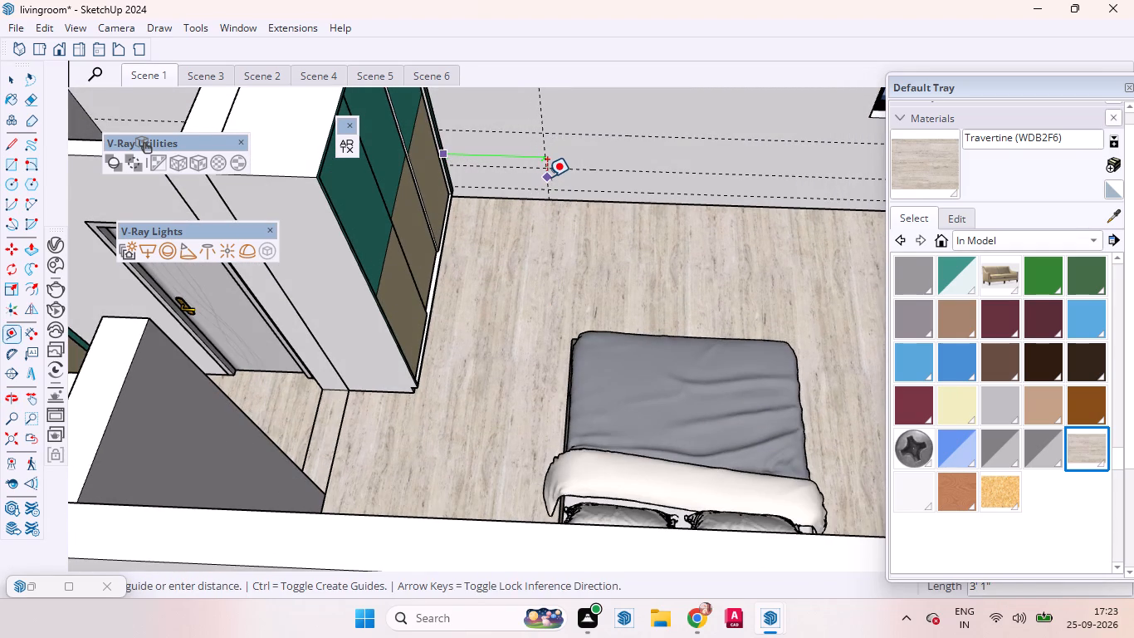
pyautogui.click(547, 177)
# Place a second vertical guide about 8' 7" from the first one, just before the window.
pyautogui.scroll(-5, 653, 226)
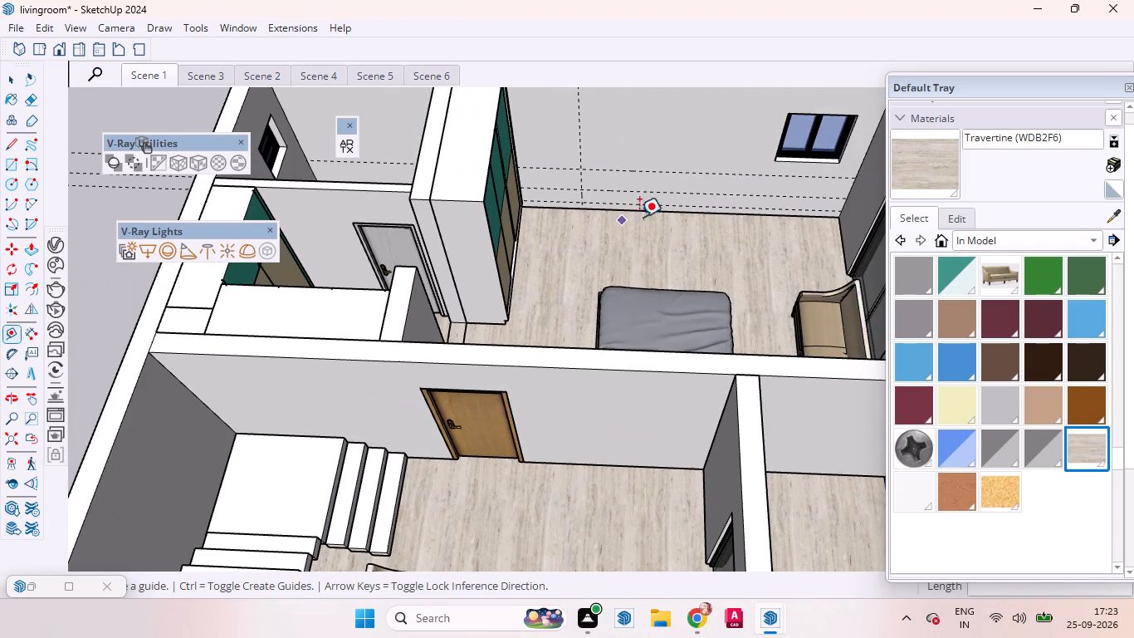
pyautogui.click(577, 147)
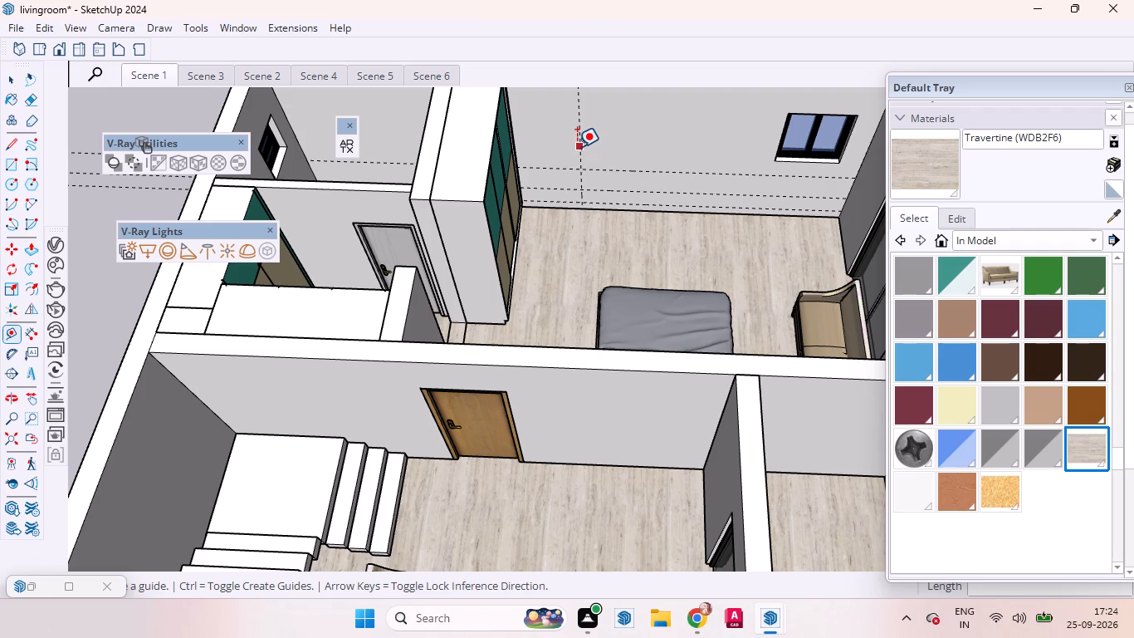
pyautogui.click(761, 169)
pyautogui.press('space')
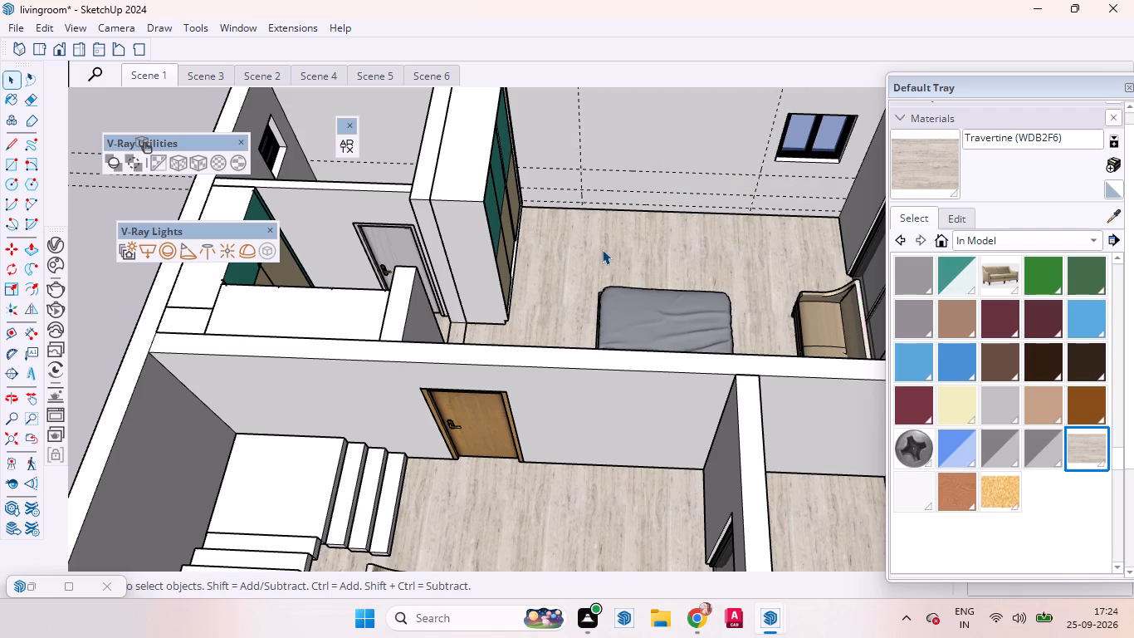
# Start a new empty group with nothing selected.
pyautogui.scroll(-3, 602, 249)
pyautogui.scroll(1, 602, 249)
pyautogui.scroll(-5, 602, 249)
pyautogui.scroll(1, 604, 249)
pyautogui.scroll(-7, 604, 249)
pyautogui.rightClick(780, 180)
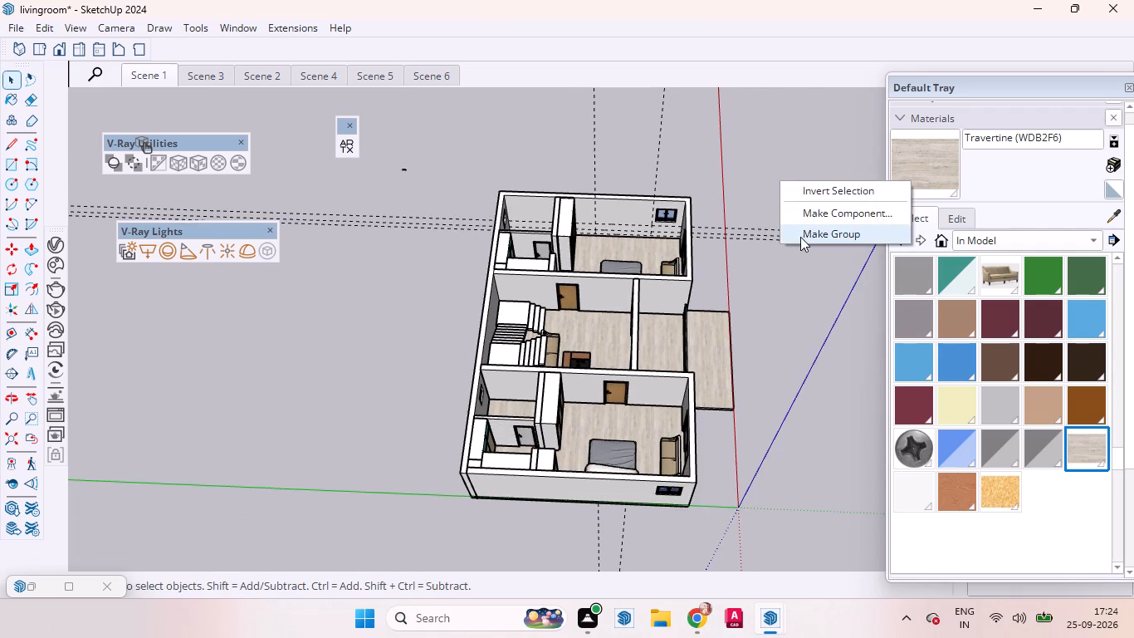
pyautogui.click(800, 237)
# Draw an 8' 7 1/16" by 1' rectangle on the bedroom wall between the vertical guides and the two lowest horizontal guides.
pyautogui.scroll(3, 573, 226)
pyautogui.scroll(-4, 584, 217)
pyautogui.scroll(10, 598, 223)
pyautogui.scroll(-3, 604, 228)
pyautogui.scroll(1, 604, 228)
pyautogui.scroll(-1, 604, 228)
pyautogui.scroll(2, 604, 228)
pyautogui.scroll(-2, 604, 228)
pyautogui.scroll(11, 604, 228)
pyautogui.scroll(-1, 601, 250)
pyautogui.scroll(1, 603, 250)
pyautogui.scroll(-2, 598, 276)
pyautogui.scroll(2, 598, 276)
pyautogui.scroll(-1, 598, 277)
pyautogui.scroll(3, 598, 277)
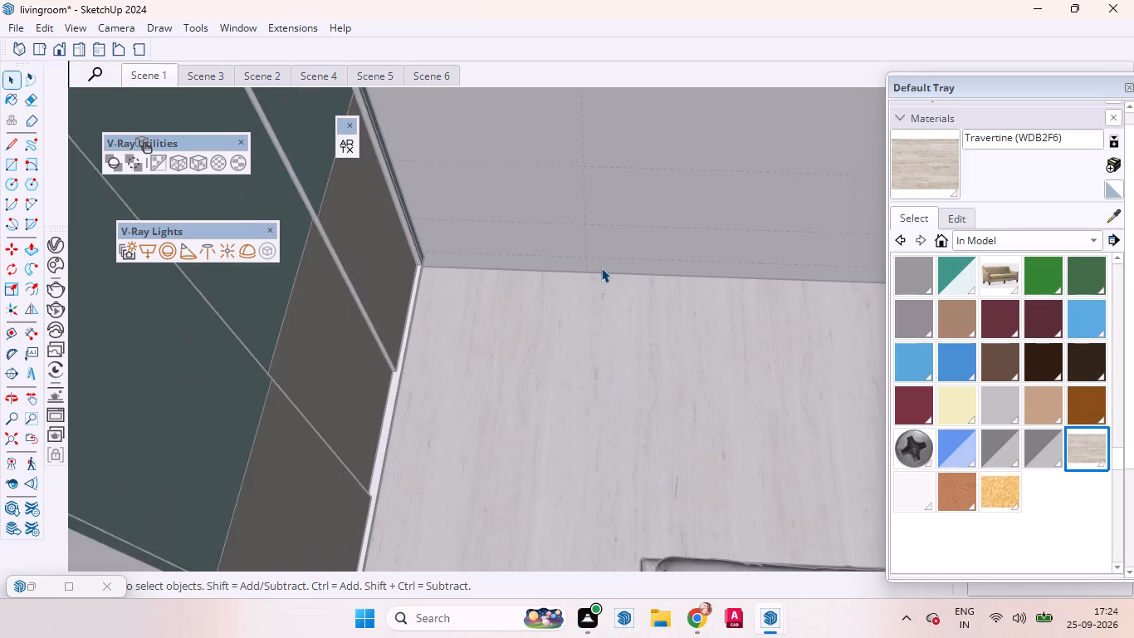
pyautogui.press('r')
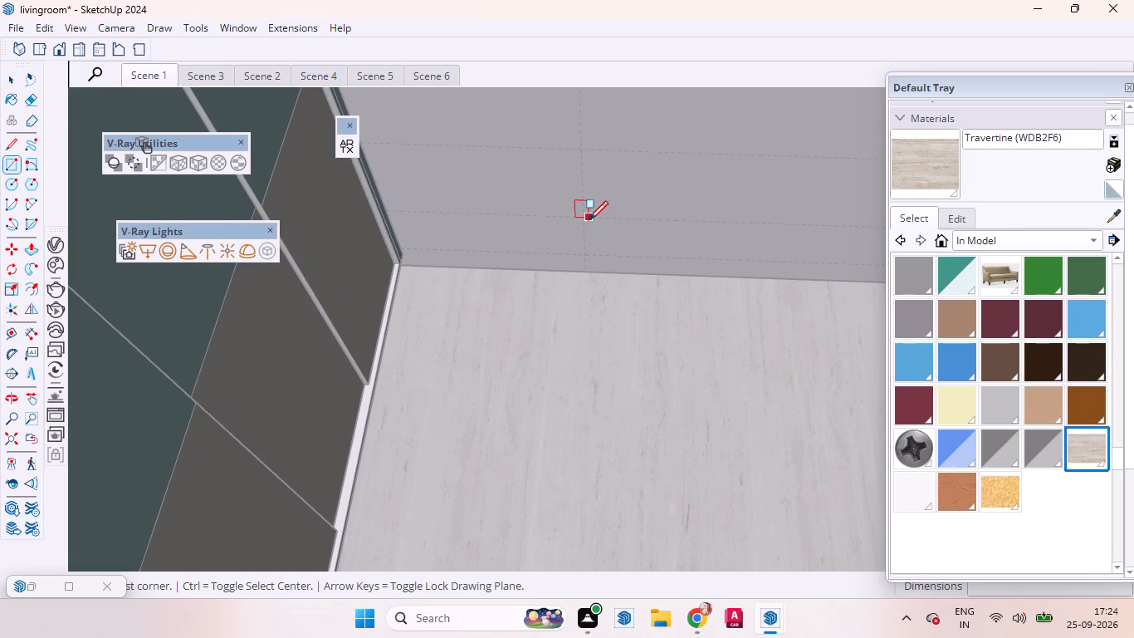
pyautogui.click(584, 218)
pyautogui.scroll(-2, 558, 279)
pyautogui.scroll(1, 556, 277)
pyautogui.scroll(-10, 556, 277)
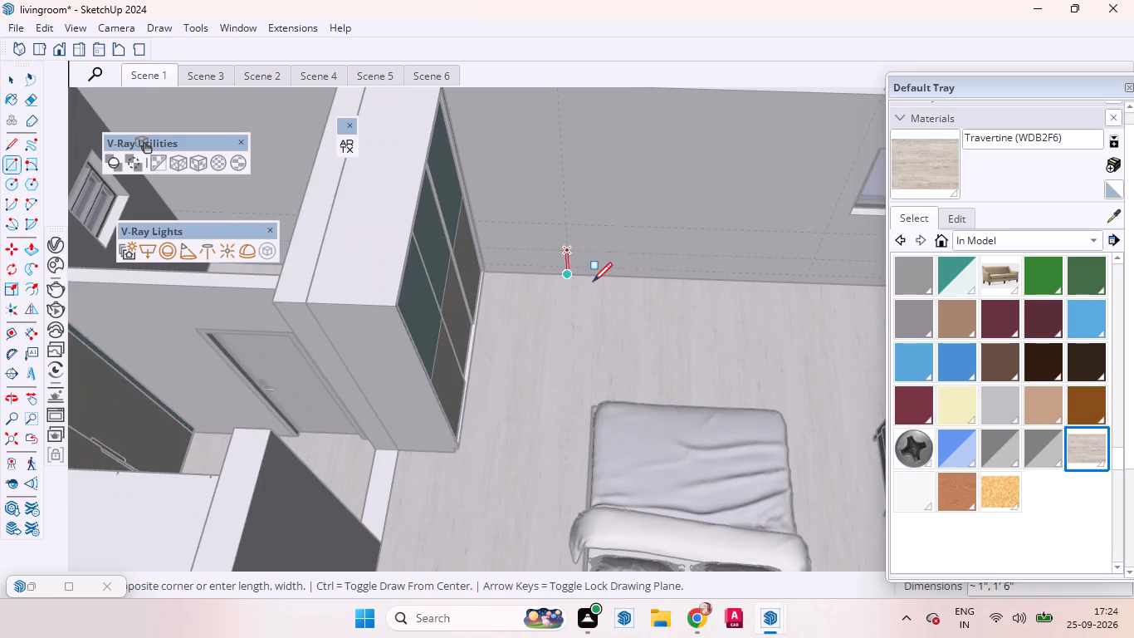
pyautogui.scroll(4, 821, 273)
pyautogui.scroll(-1, 821, 273)
pyautogui.scroll(15, 821, 273)
pyautogui.scroll(-2, 804, 279)
pyautogui.scroll(1, 804, 279)
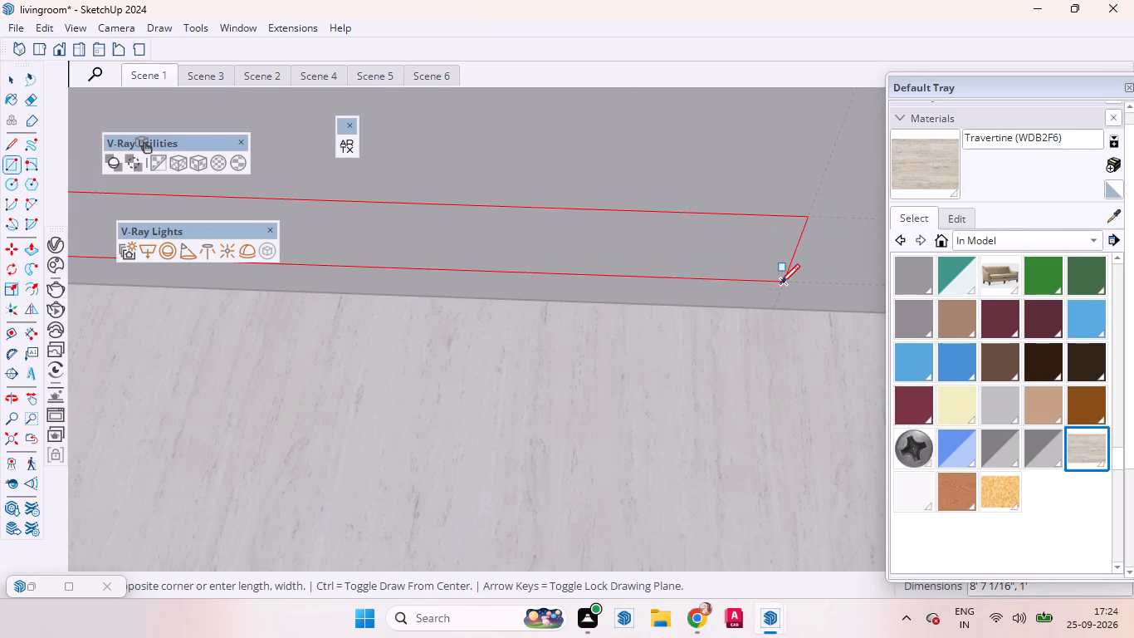
pyautogui.click(780, 283)
pyautogui.press('space')
# Push/Pull the rectangle 14 inches out from the wall into a low box and close the group.
pyautogui.press('p')
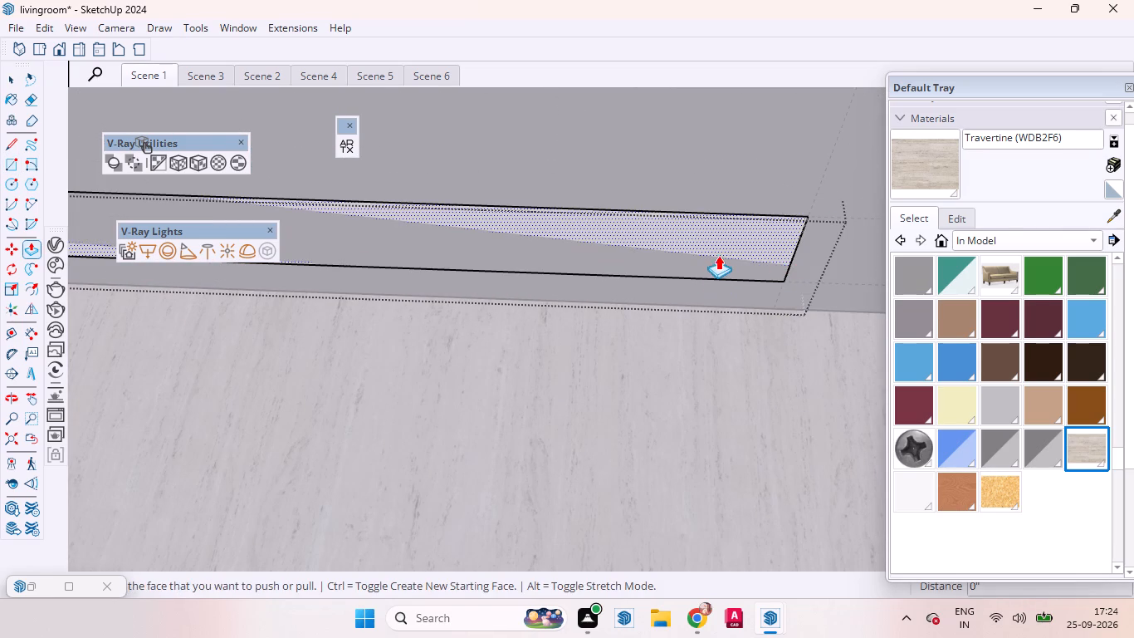
pyautogui.moveTo(718, 250); pyautogui.dragTo(720, 267)
pyautogui.press('1')
pyautogui.press('4')
pyautogui.press('Return')
pyautogui.press('space')
pyautogui.scroll(-3, 673, 278)
pyautogui.scroll(1, 676, 287)
pyautogui.scroll(-3, 676, 287)
pyautogui.scroll(1, 651, 290)
pyautogui.scroll(-2, 651, 290)
pyautogui.scroll(2, 651, 290)
pyautogui.scroll(-14, 651, 290)
pyautogui.scroll(1, 653, 292)
pyautogui.scroll(-1, 653, 292)
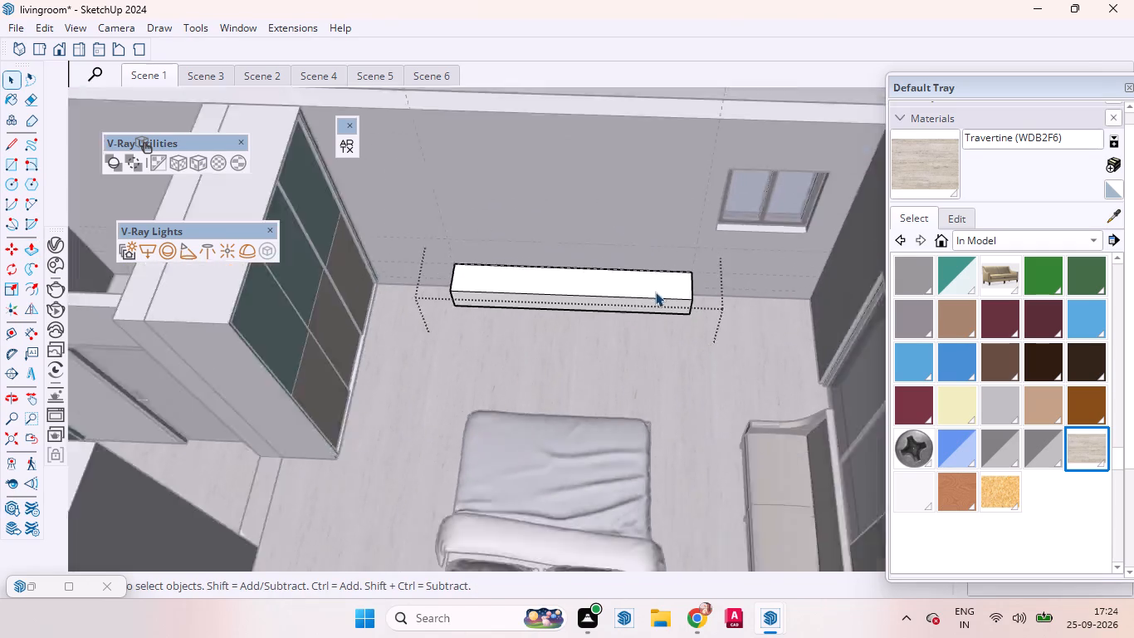
pyautogui.scroll(-1, 655, 292)
pyautogui.scroll(3, 649, 291)
pyautogui.scroll(-7, 649, 291)
pyautogui.scroll(1, 633, 289)
pyautogui.scroll(-2, 633, 289)
pyautogui.click(802, 341)
# Place a horizontal guide on the bedroom wall 43 inches above the 3' guide.
pyautogui.scroll(1, 555, 257)
pyautogui.scroll(-3, 558, 256)
pyautogui.scroll(3, 560, 255)
pyautogui.moveTo(592, 283); pyautogui.dragTo(592, 282, button='middle')
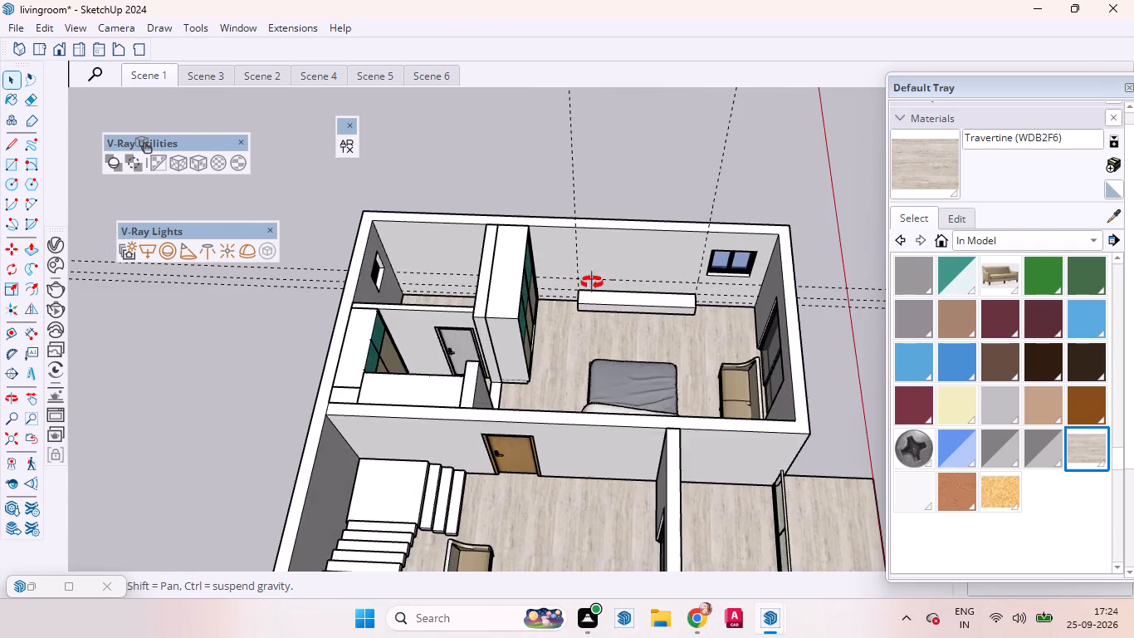
pyautogui.moveTo(592, 282); pyautogui.dragTo(589, 199, button='middle')
pyautogui.scroll(6, 589, 199)
pyautogui.moveTo(609, 302); pyautogui.dragTo(607, 255, button='middle')
pyautogui.scroll(1, 607, 255)
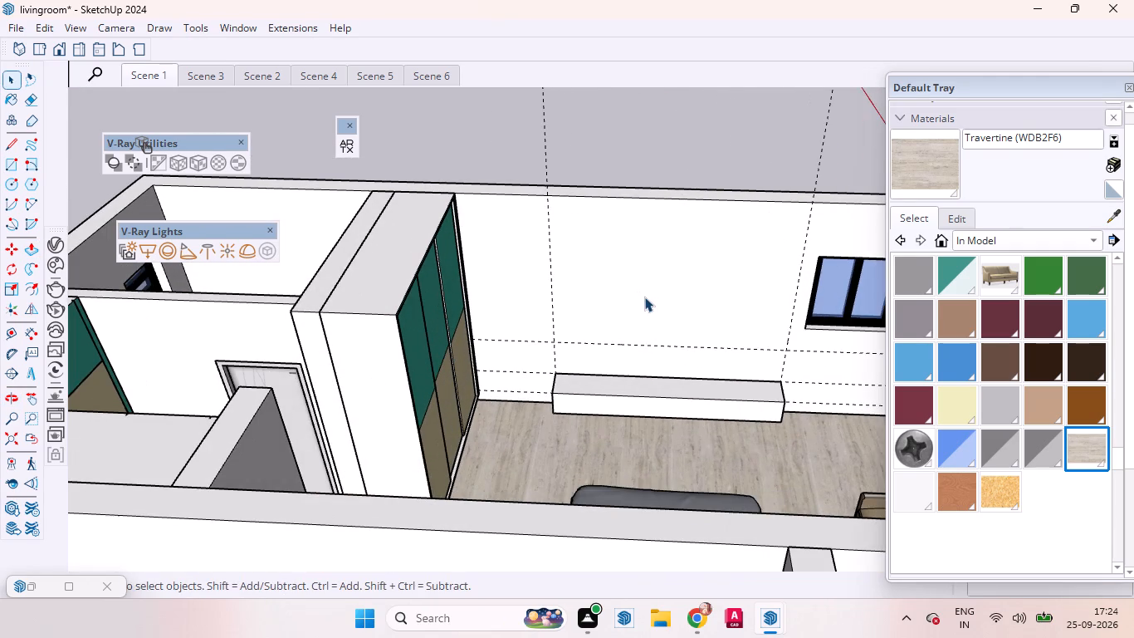
pyautogui.press('t')
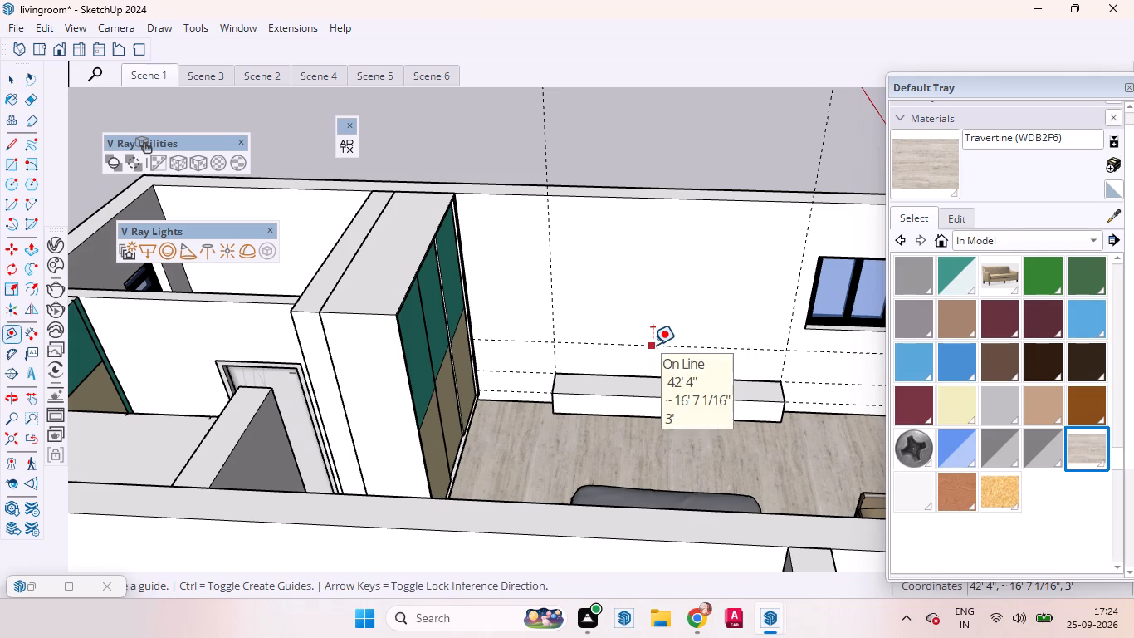
pyautogui.click(653, 345)
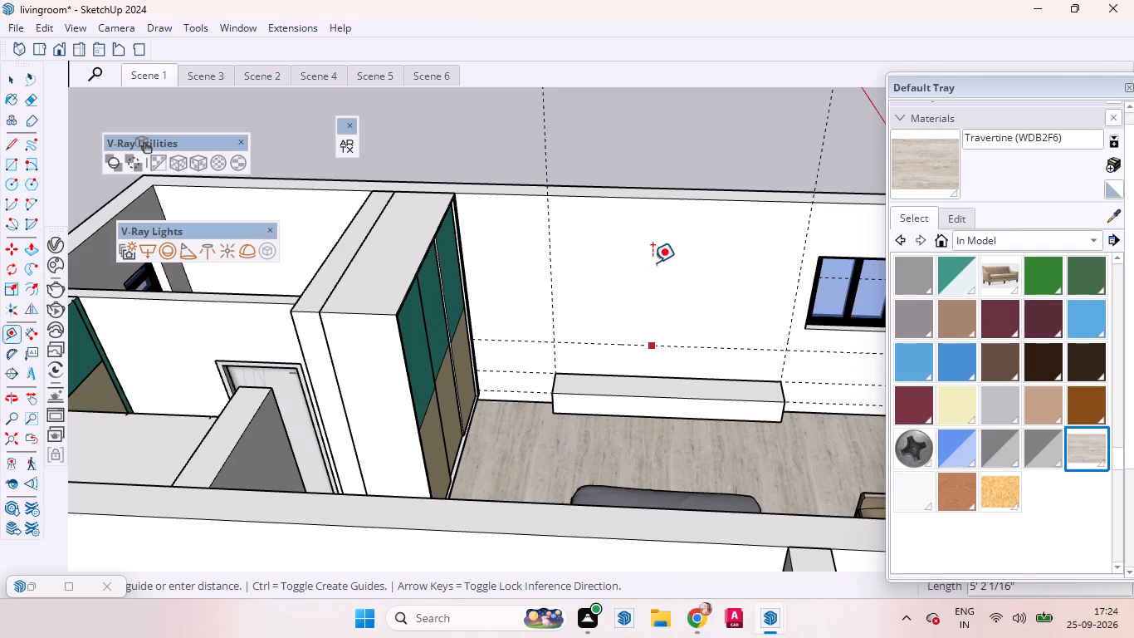
pyautogui.write('43')
pyautogui.press('Return')
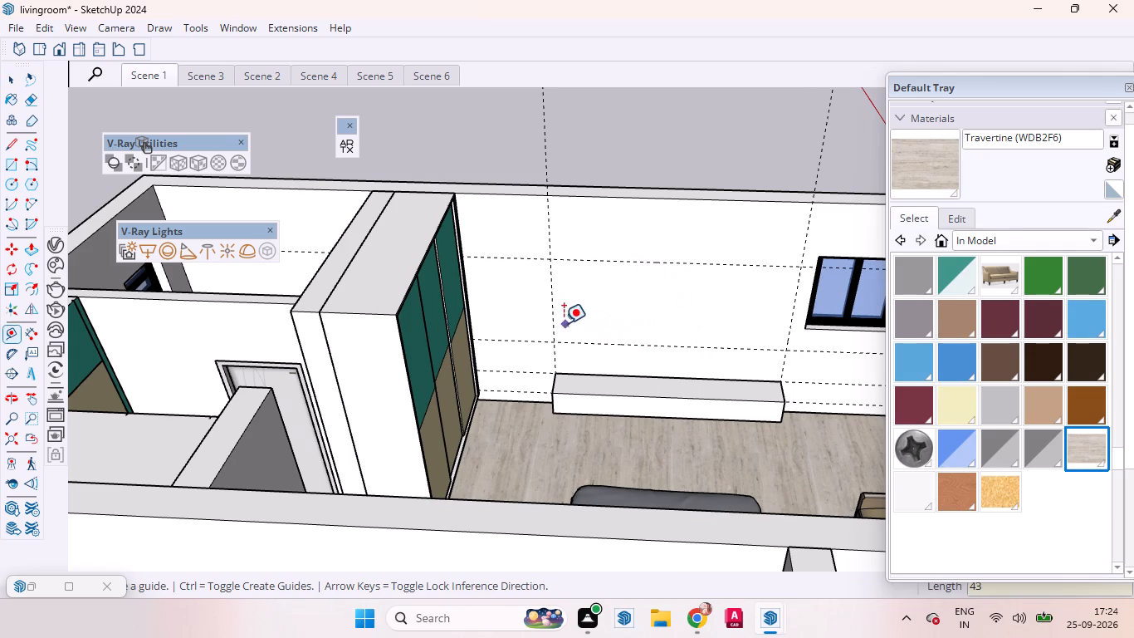
# Open the low box group beneath the bedroom wall guides and divide its upper front edge into three equal segments.
pyautogui.click(552, 307)
pyautogui.press('space')
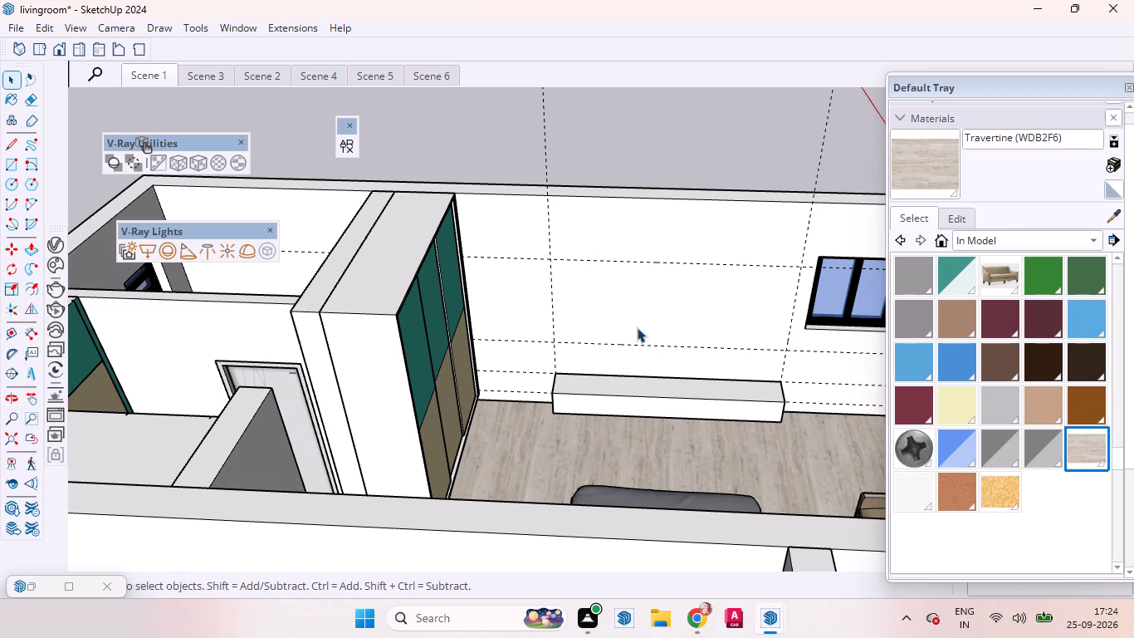
pyautogui.scroll(-4, 579, 361)
pyautogui.moveTo(604, 387); pyautogui.dragTo(515, 362, button='middle')
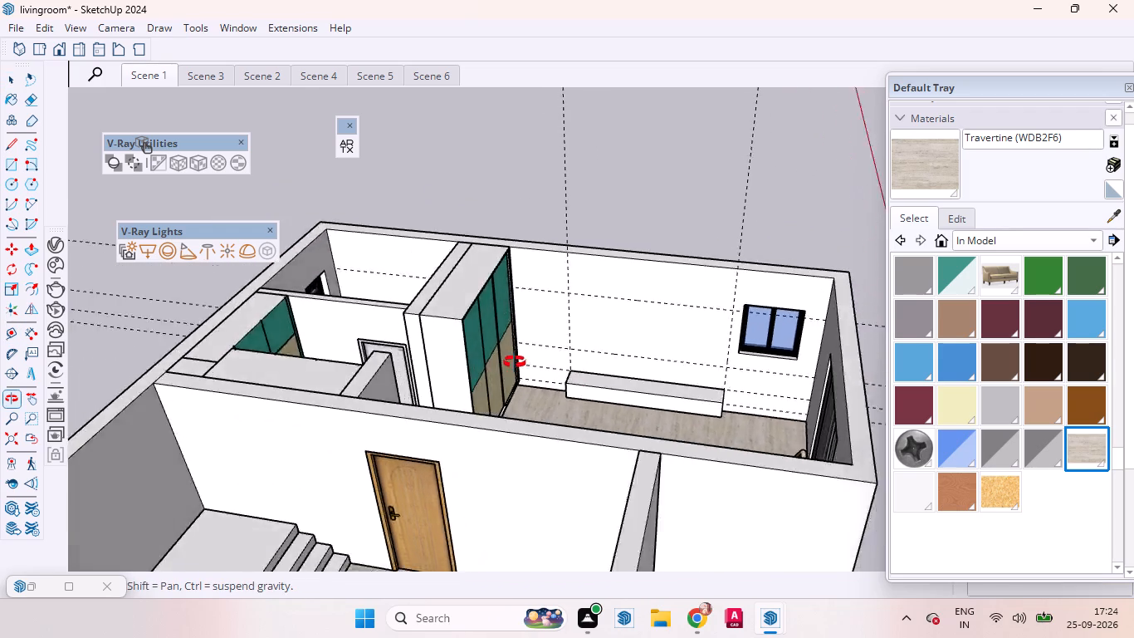
pyautogui.moveTo(515, 362); pyautogui.dragTo(443, 422, button='middle')
pyautogui.scroll(15, 660, 413)
pyautogui.moveTo(625, 426); pyautogui.dragTo(816, 307, button='middle')
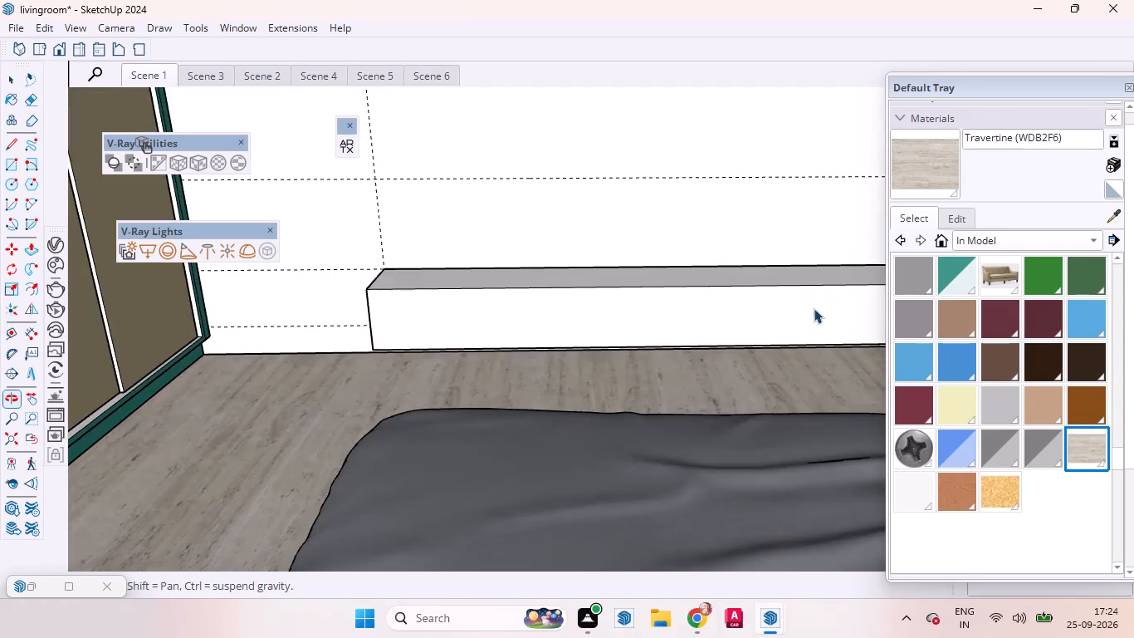
pyautogui.scroll(5, 553, 323)
pyautogui.moveTo(521, 347); pyautogui.dragTo(555, 432, button='middle')
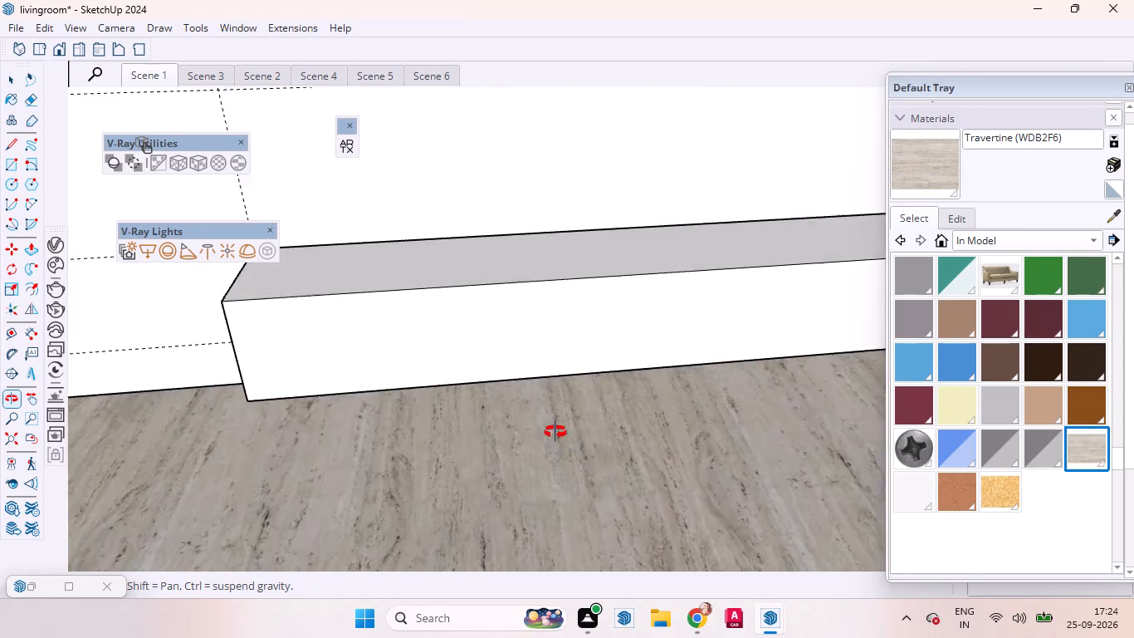
pyautogui.moveTo(555, 432); pyautogui.dragTo(549, 461, button='middle')
pyautogui.scroll(1, 538, 434)
pyautogui.click(531, 339)
pyautogui.doubleClick(509, 339)
pyautogui.click(467, 348)
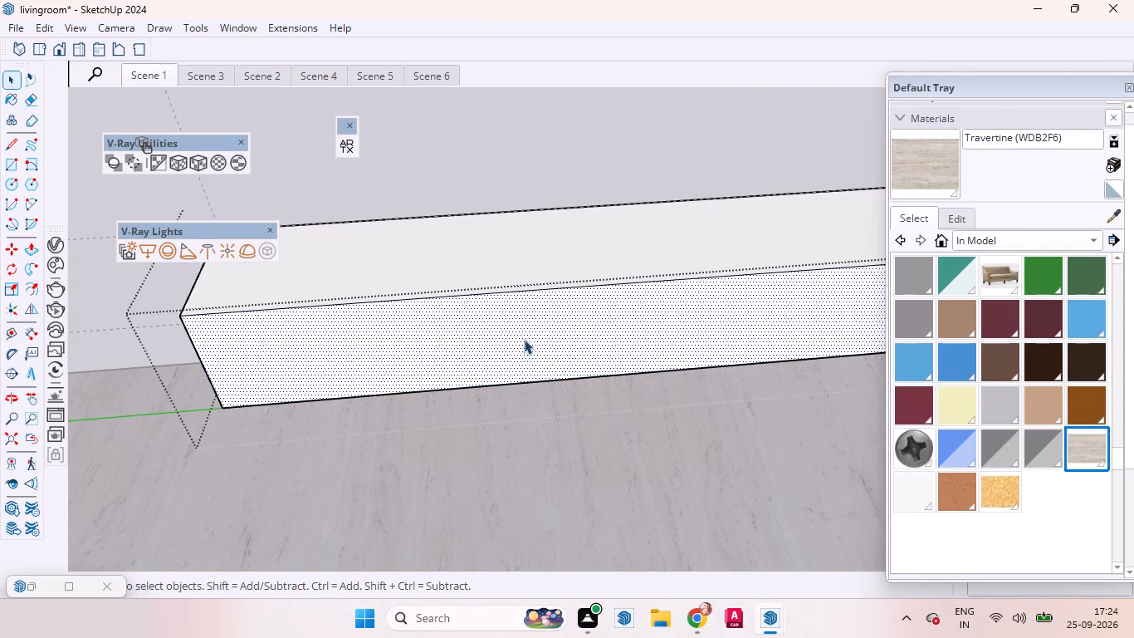
pyautogui.scroll(-11, 465, 337)
pyautogui.click(569, 336)
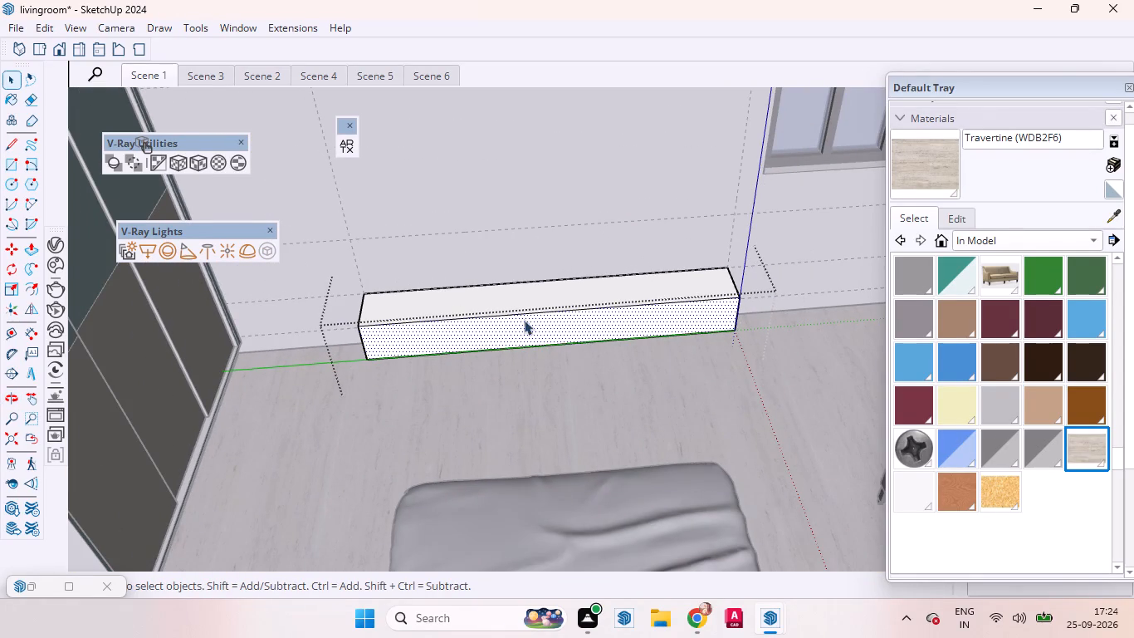
pyautogui.scroll(4, 534, 318)
pyautogui.click(540, 310)
pyautogui.rightClick(540, 310)
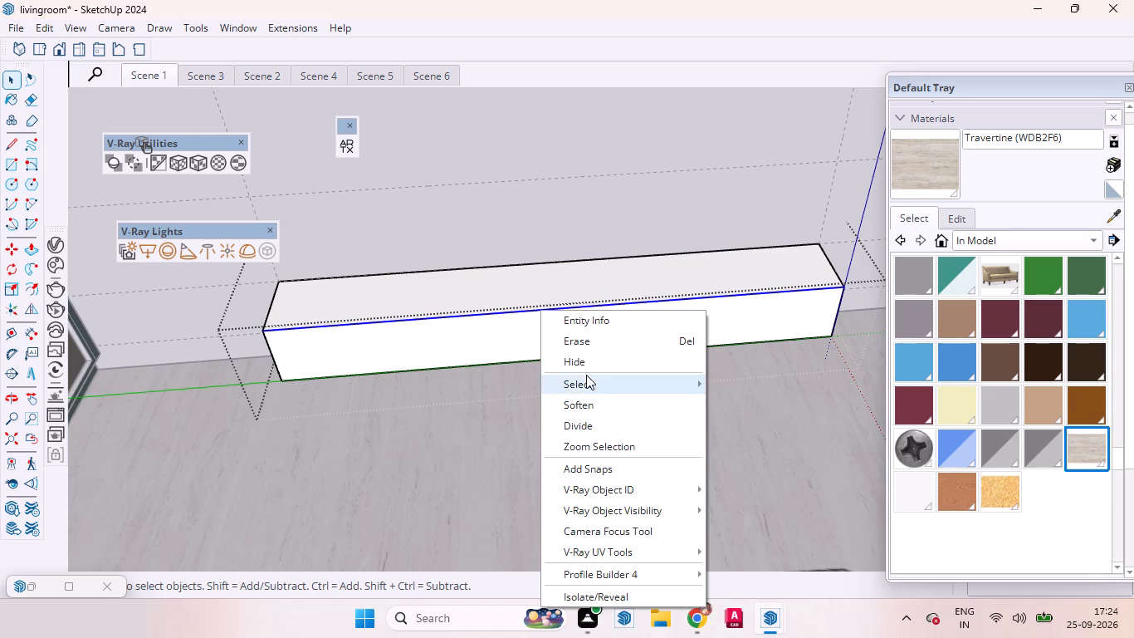
pyautogui.click(582, 428)
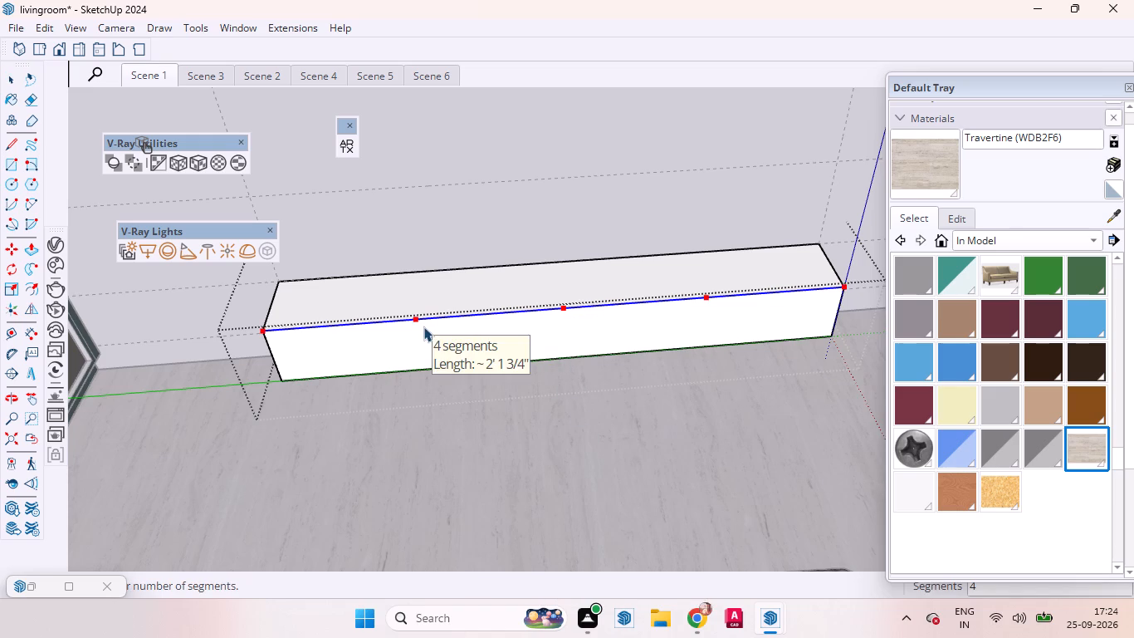
pyautogui.click(475, 332)
# Draw two vertical lines from the division points down to the bottom edge, splitting the box front into three panels.
pyautogui.press('l')
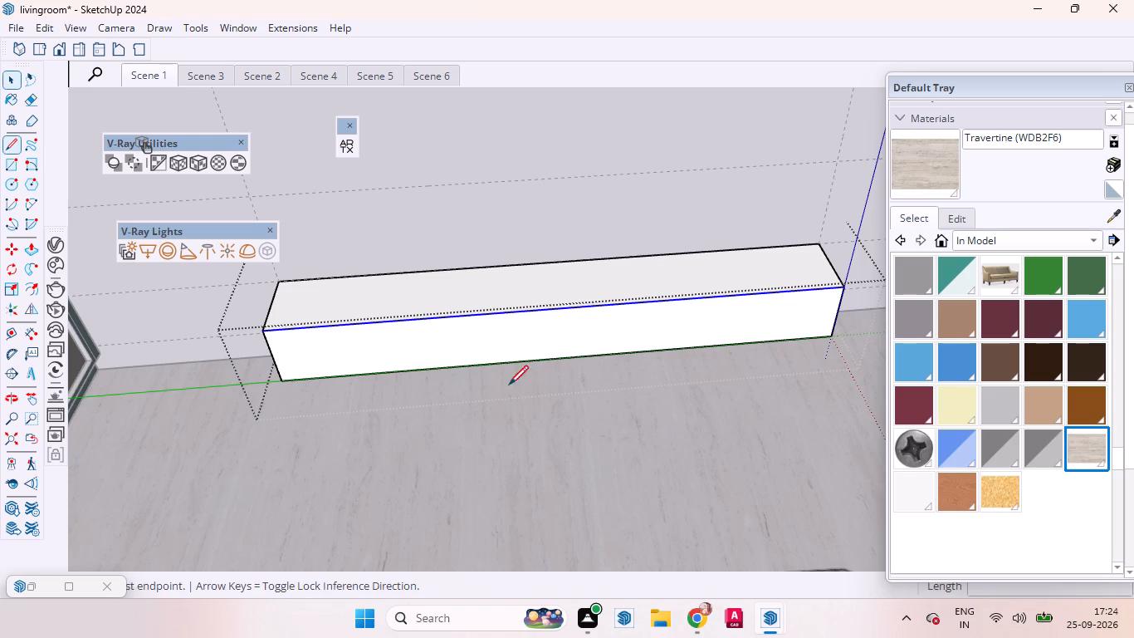
pyautogui.click(465, 318)
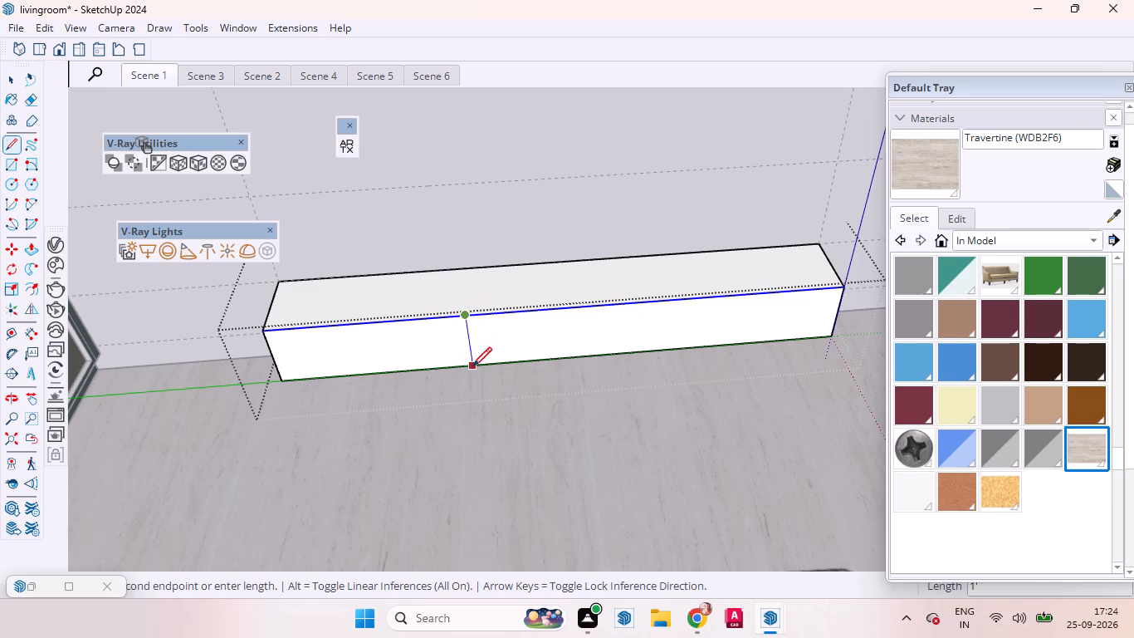
pyautogui.click(471, 364)
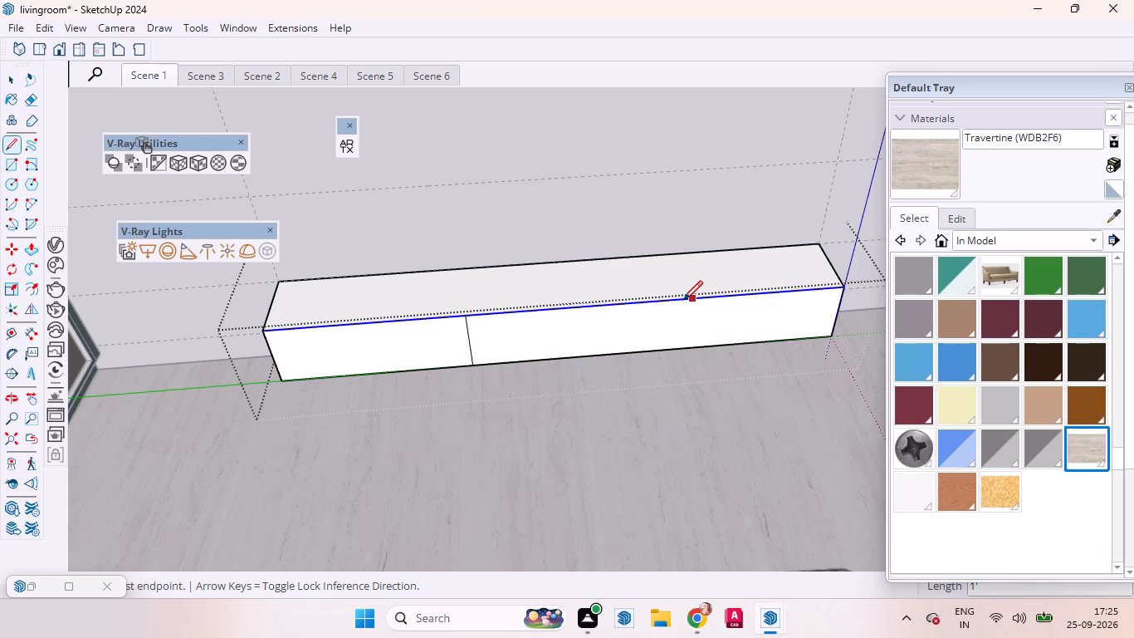
pyautogui.click(657, 298)
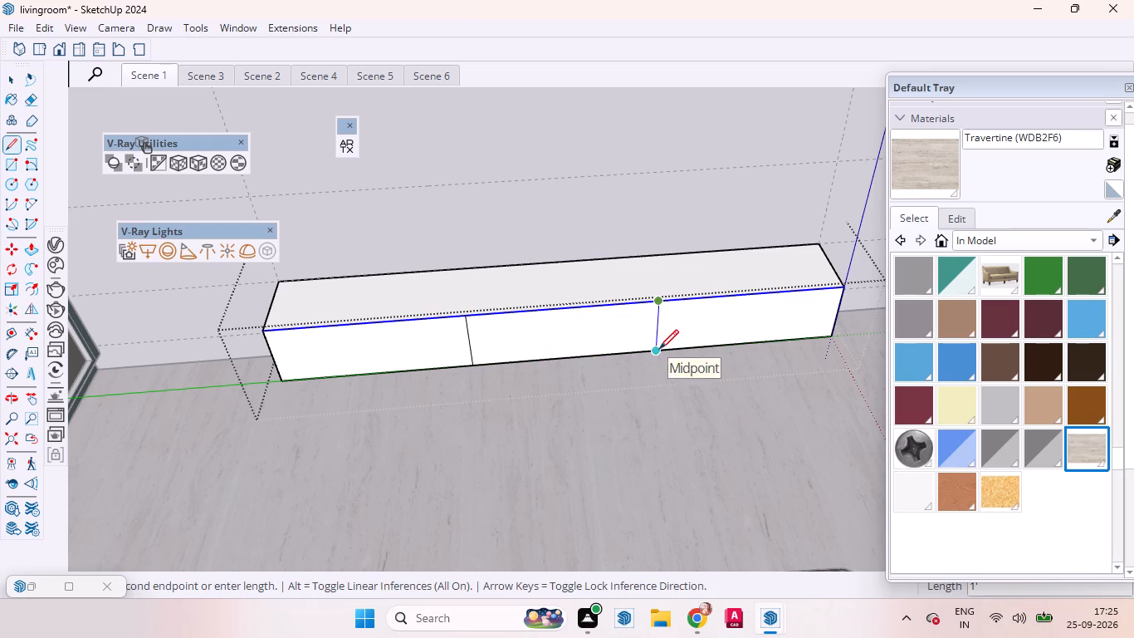
pyautogui.click(659, 349)
pyautogui.press('space')
# Copy both vertical dividing lines 3 mm sideways along the box front to form narrow gap strips.
pyautogui.click(706, 324)
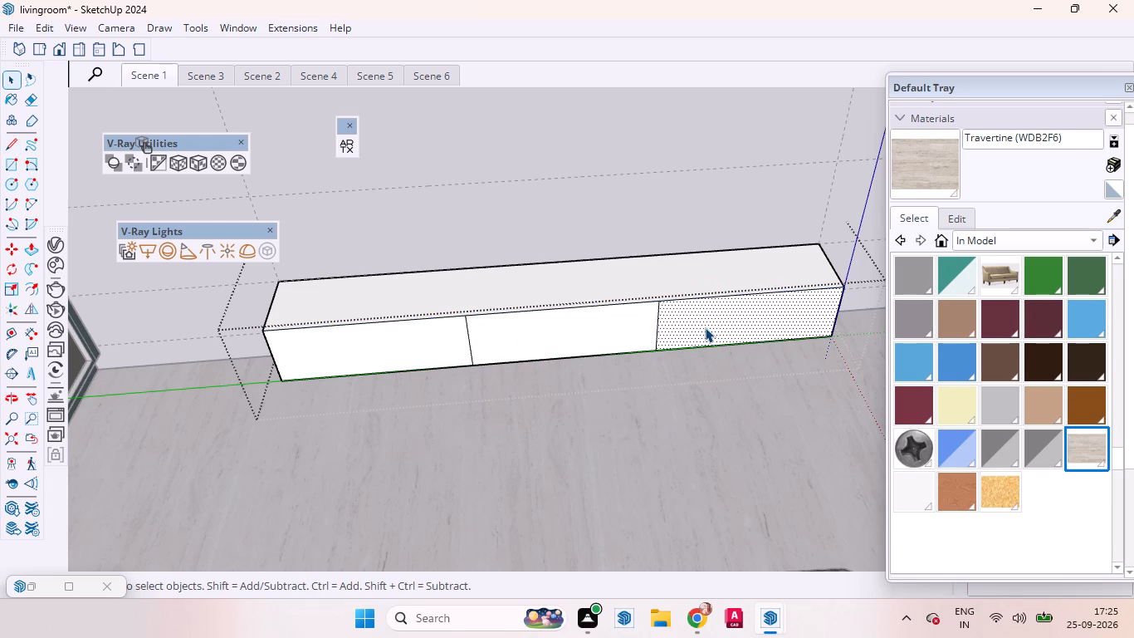
pyautogui.click(658, 321)
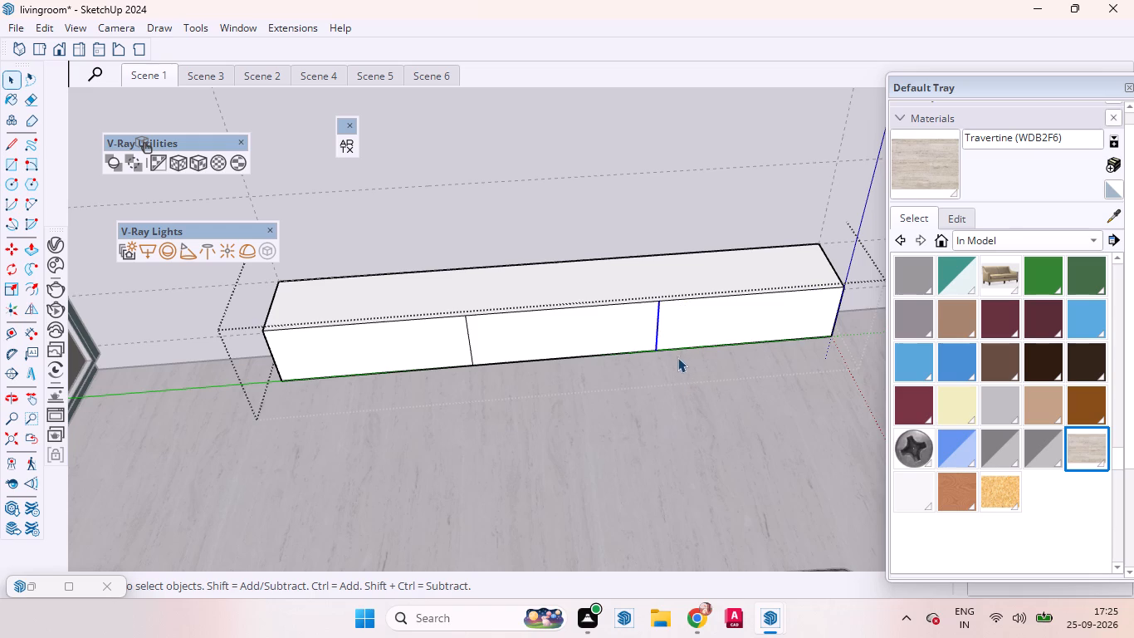
pyautogui.press('m')
pyautogui.press('space')
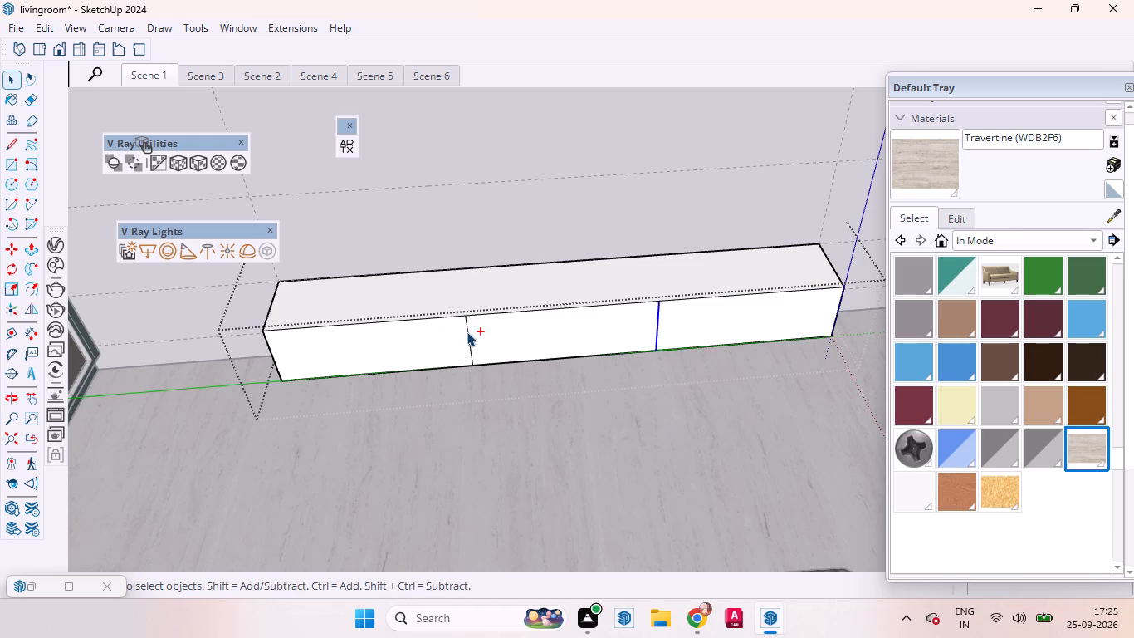
pyautogui.keyDown('ctrl'); pyautogui.click(467, 332); pyautogui.keyUp('ctrl')
pyautogui.press('m')
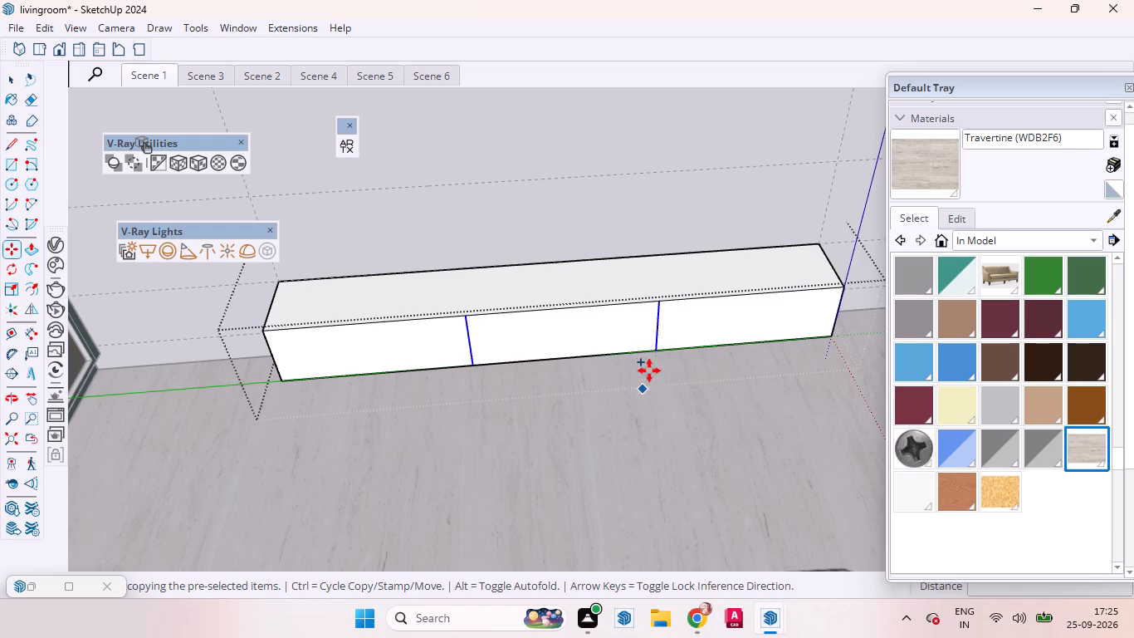
pyautogui.scroll(10, 667, 380)
pyautogui.click(667, 321)
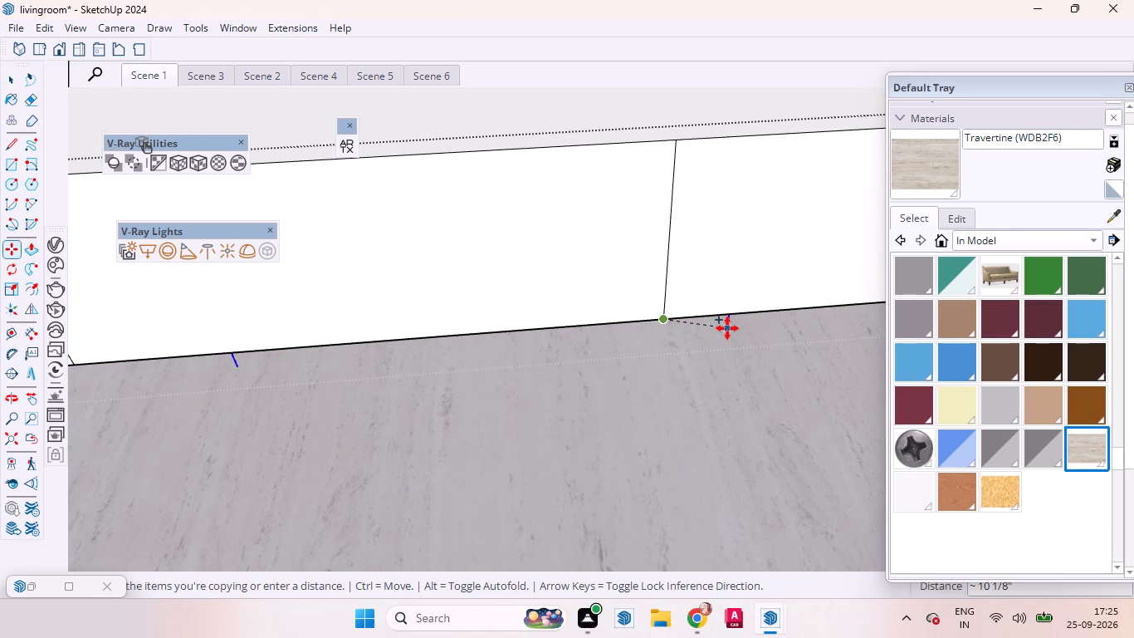
pyautogui.write('3mm')
pyautogui.press('Return')
pyautogui.press('space')
# Push the narrow strip nearer the window 18 mm into the box to form a groove.
pyautogui.scroll(11, 667, 218)
pyautogui.scroll(-1, 697, 156)
pyautogui.scroll(16, 697, 156)
pyautogui.click(662, 184)
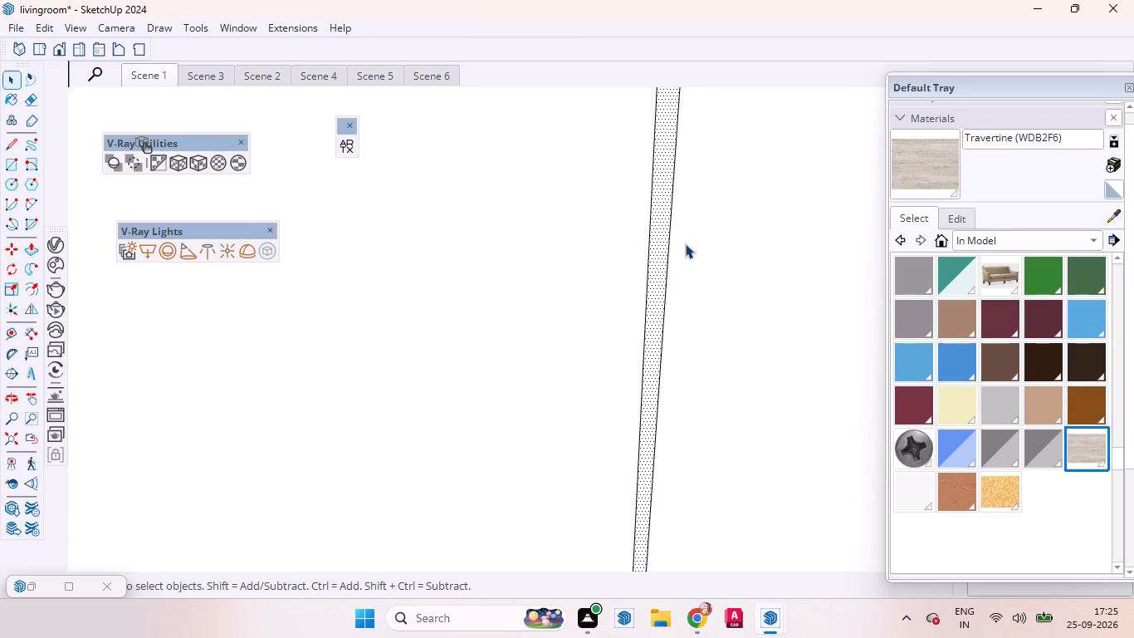
pyautogui.press('p')
pyautogui.scroll(-6, 747, 325)
pyautogui.scroll(8, 694, 186)
pyautogui.scroll(-3, 706, 199)
pyautogui.scroll(8, 707, 197)
pyautogui.scroll(-2, 720, 210)
pyautogui.scroll(4, 720, 210)
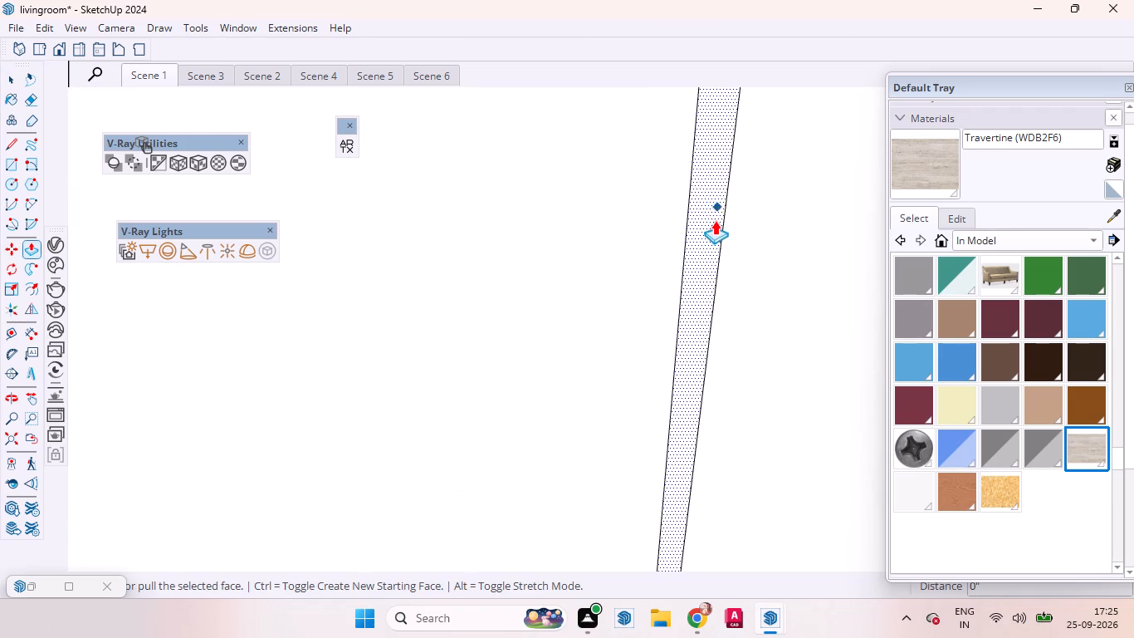
pyautogui.moveTo(715, 221); pyautogui.dragTo(700, 210)
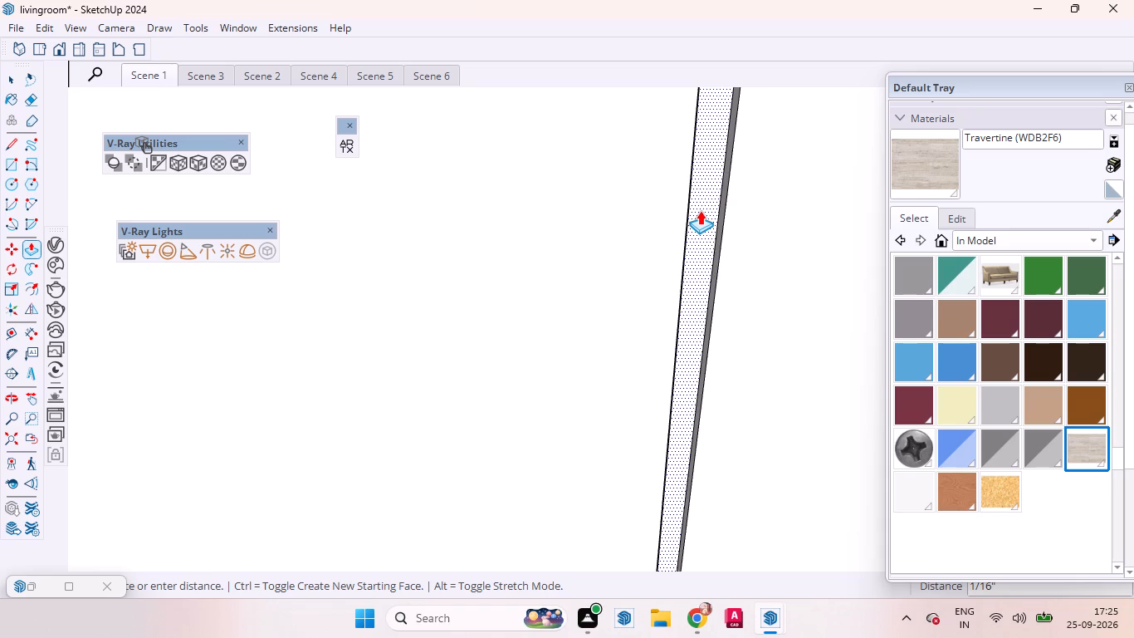
pyautogui.moveTo(700, 210); pyautogui.dragTo(700, 213)
pyautogui.write('18m')
pyautogui.press('m')
pyautogui.press('Return')
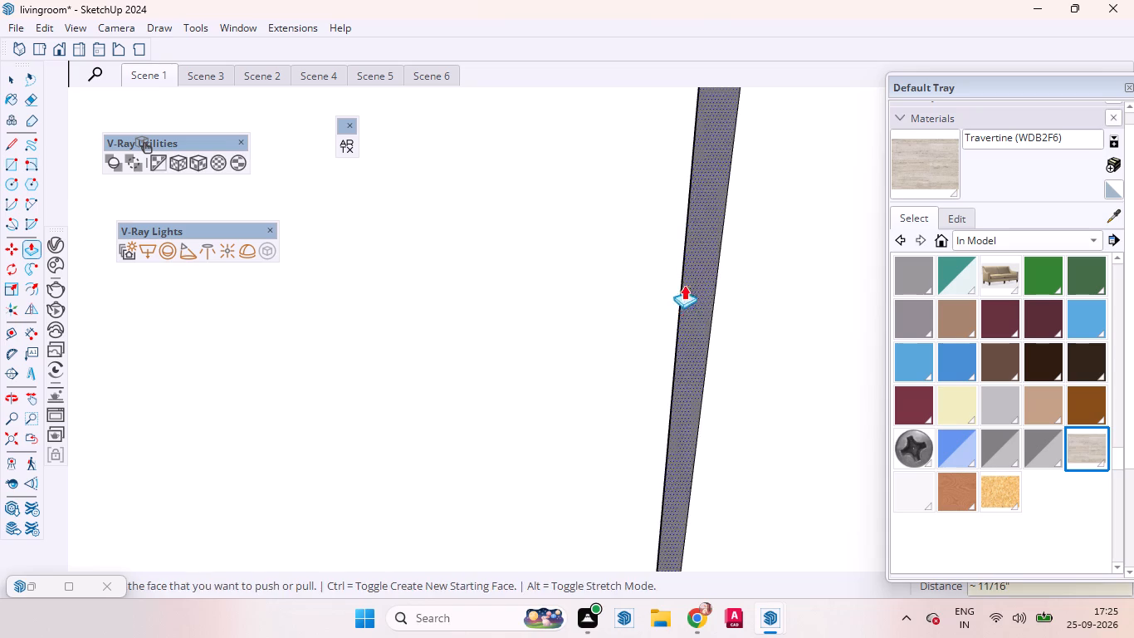
pyautogui.press('space')
# Repeat the 18 mm push on the narrow strip nearer the wardrobe.
pyautogui.scroll(-2, 748, 268)
pyautogui.scroll(1, 760, 267)
pyautogui.scroll(-5, 766, 267)
pyautogui.scroll(1, 686, 254)
pyautogui.scroll(-2, 690, 254)
pyautogui.scroll(6, 708, 255)
pyautogui.scroll(-12, 716, 255)
pyautogui.press('p')
pyautogui.scroll(-11, 444, 332)
pyautogui.scroll(3, 736, 341)
pyautogui.scroll(-8, 757, 341)
pyautogui.scroll(6, 310, 361)
pyautogui.scroll(-5, 359, 309)
pyautogui.scroll(8, 360, 306)
pyautogui.scroll(-1, 353, 278)
pyautogui.scroll(13, 353, 278)
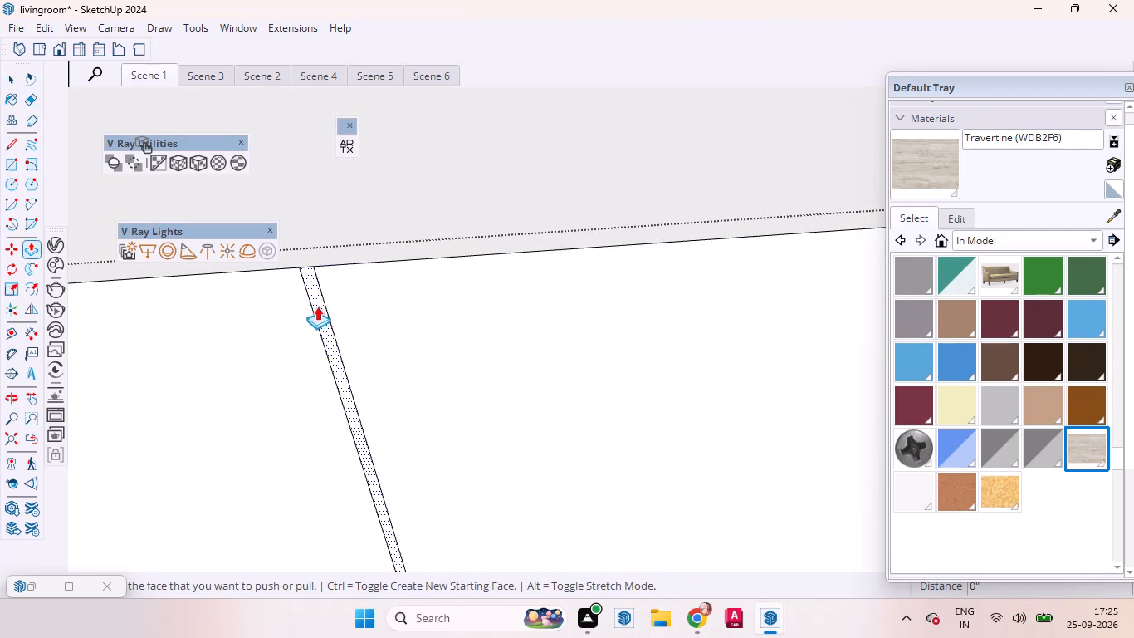
pyautogui.scroll(2, 317, 306)
pyautogui.scroll(-2, 317, 307)
pyautogui.scroll(4, 317, 307)
pyautogui.doubleClick(318, 303)
pyautogui.press('space')
pyautogui.scroll(-2, 473, 289)
pyautogui.scroll(2, 487, 289)
pyautogui.scroll(-4, 491, 289)
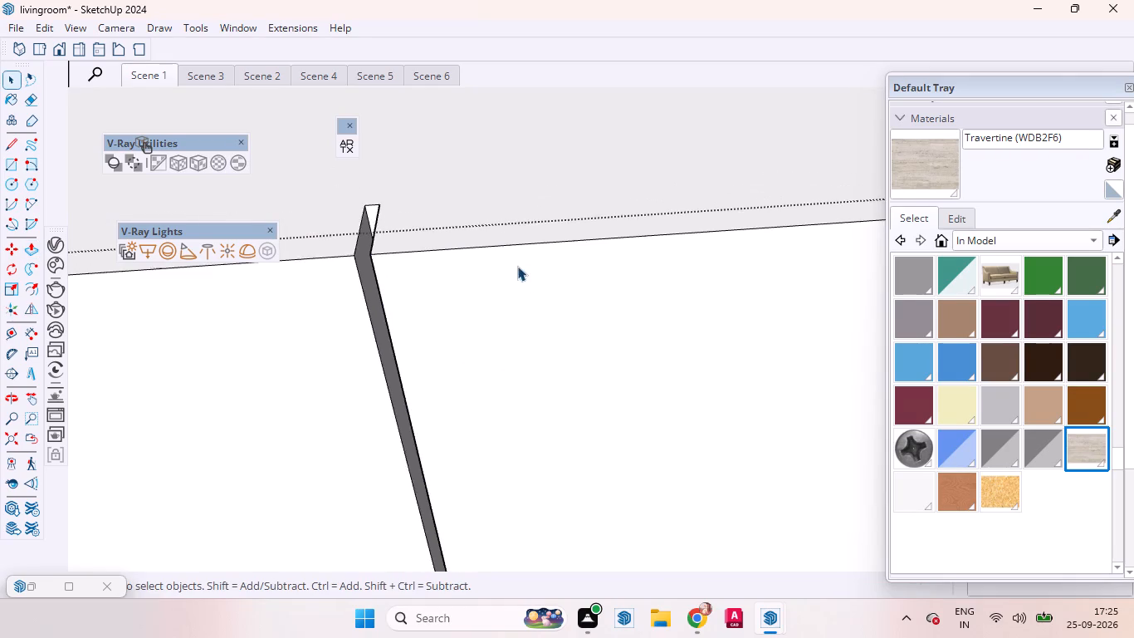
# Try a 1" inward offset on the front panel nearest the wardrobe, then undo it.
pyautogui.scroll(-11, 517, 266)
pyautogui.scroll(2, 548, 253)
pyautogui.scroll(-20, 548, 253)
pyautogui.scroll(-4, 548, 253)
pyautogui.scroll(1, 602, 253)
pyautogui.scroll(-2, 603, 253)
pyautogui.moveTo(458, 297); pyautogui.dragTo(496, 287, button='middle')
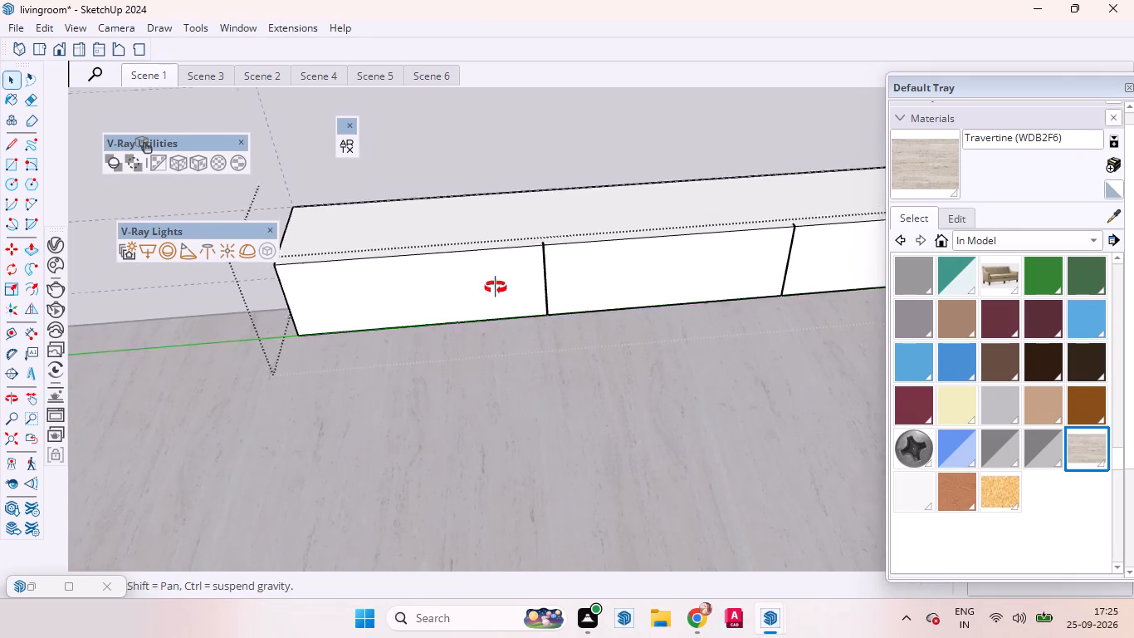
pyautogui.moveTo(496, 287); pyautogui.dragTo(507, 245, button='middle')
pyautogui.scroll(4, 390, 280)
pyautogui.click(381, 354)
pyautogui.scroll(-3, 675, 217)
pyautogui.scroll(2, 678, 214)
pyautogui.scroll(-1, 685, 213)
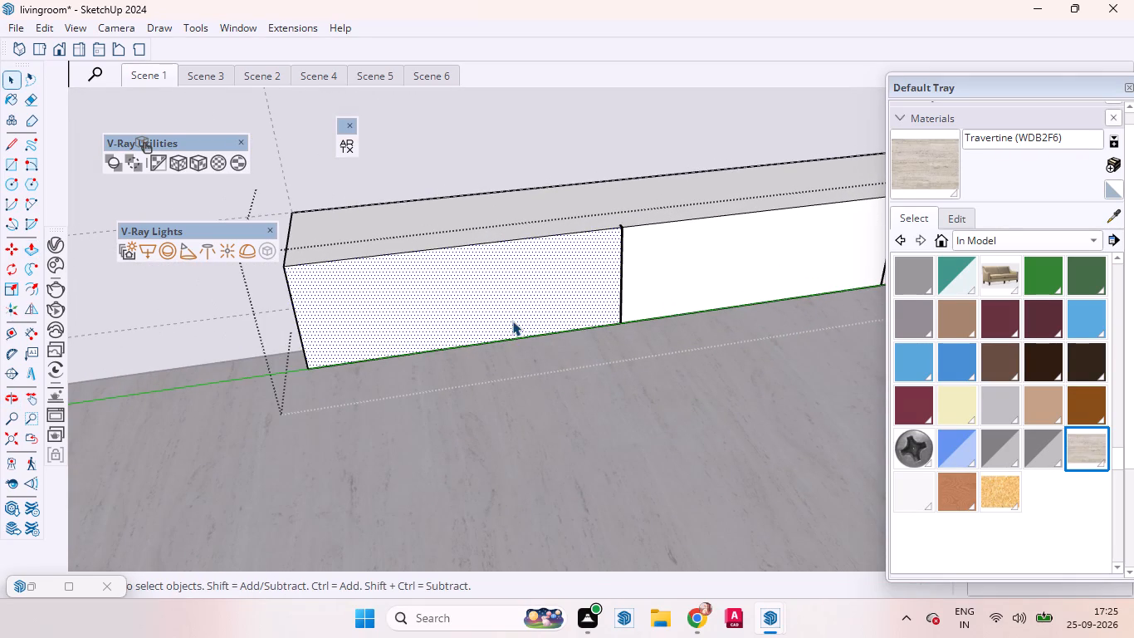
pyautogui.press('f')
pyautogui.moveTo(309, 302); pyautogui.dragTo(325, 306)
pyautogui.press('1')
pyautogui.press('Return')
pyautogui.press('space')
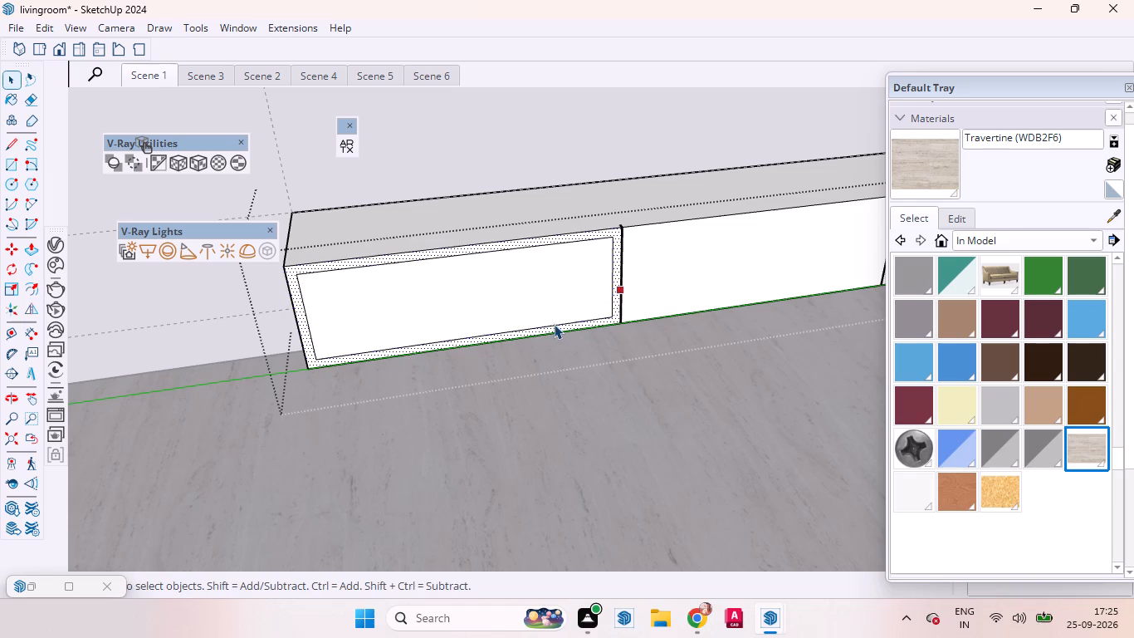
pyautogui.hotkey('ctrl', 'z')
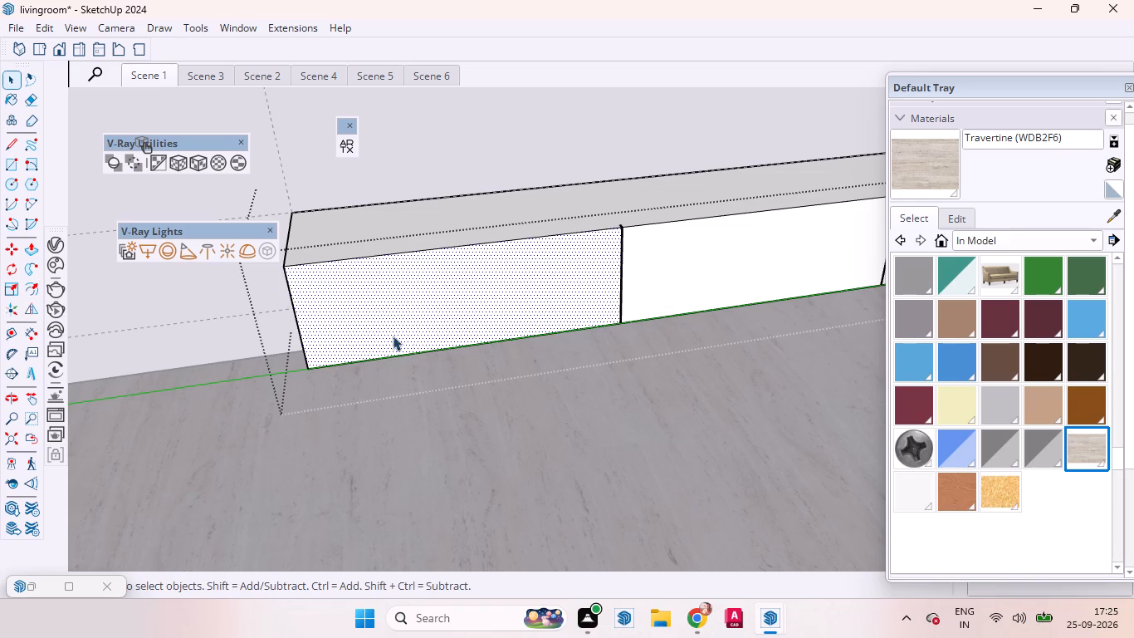
# Push/Pull the front panel nearest the wardrobe 18 mm inward, creating a new starting face.
pyautogui.click(408, 304)
pyautogui.press('p')
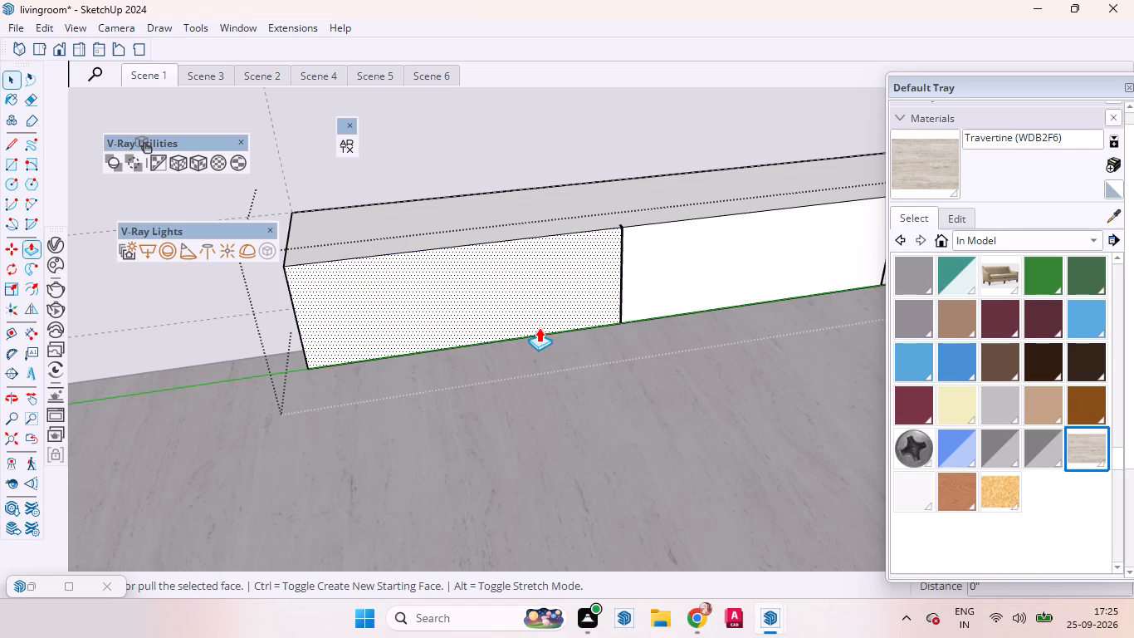
pyautogui.moveTo(470, 243); pyautogui.dragTo(696, 382, button='middle')
pyautogui.scroll(7, 592, 345)
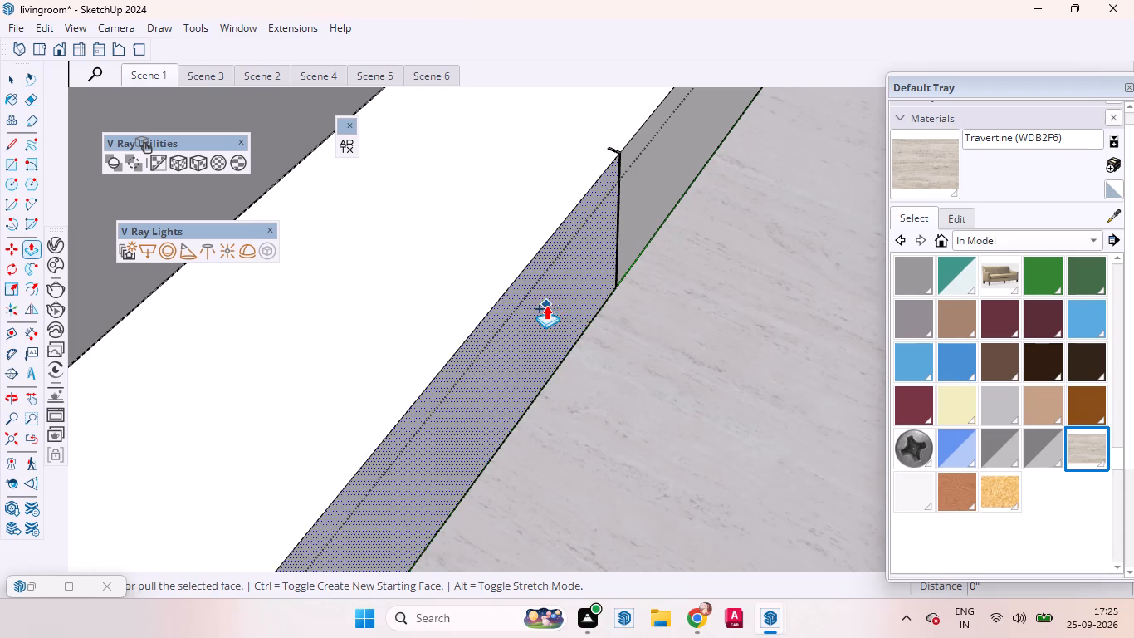
pyautogui.moveTo(545, 304); pyautogui.dragTo(511, 301)
pyautogui.press('1')
pyautogui.press('8')
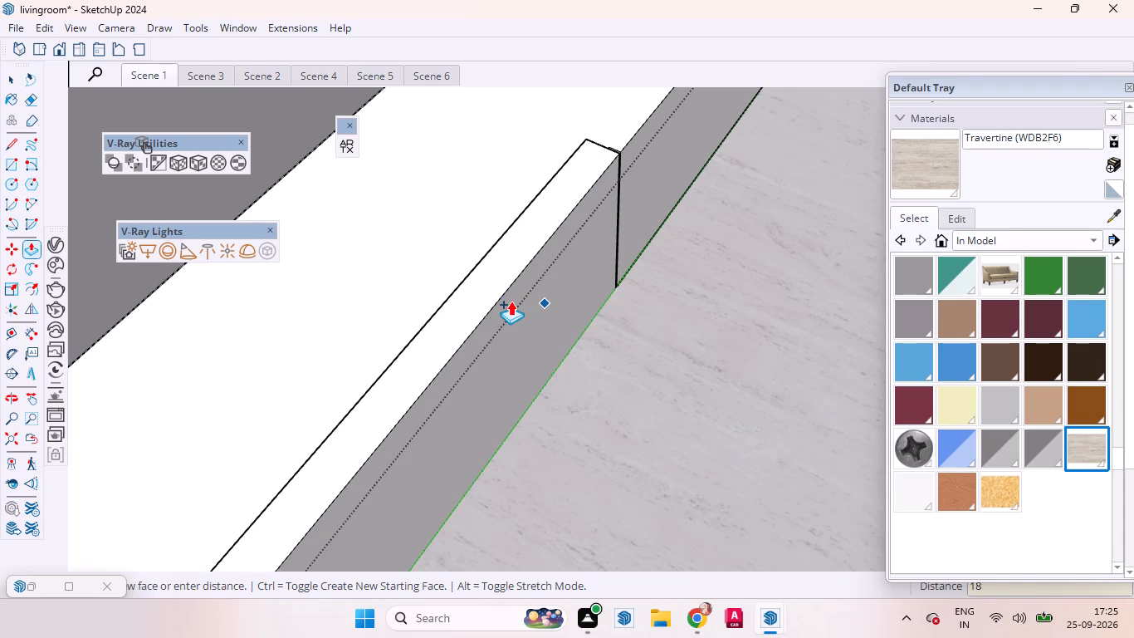
pyautogui.moveTo(511, 301); pyautogui.dragTo(511, 306)
pyautogui.press('m')
pyautogui.press('m')
pyautogui.press('Return')
# Repeat the 18 mm Push/Pull with a new starting face on the middle panel and the panel nearest the window.
pyautogui.doubleClick(648, 163)
pyautogui.scroll(-5, 465, 287)
pyautogui.scroll(2, 462, 290)
pyautogui.scroll(-6, 461, 292)
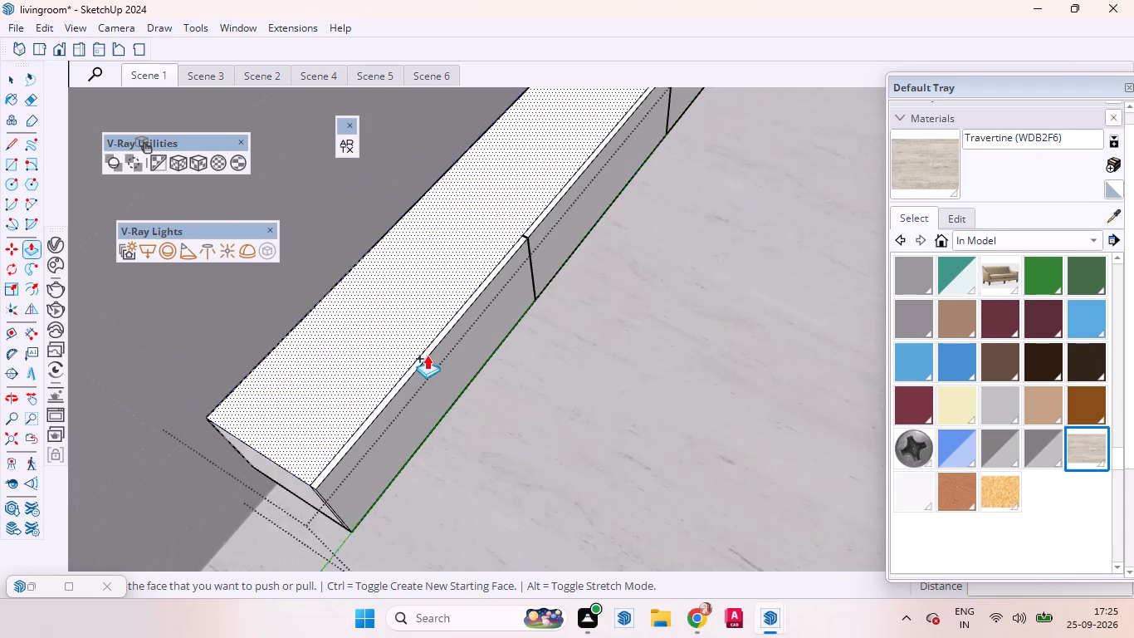
pyautogui.scroll(4, 426, 357)
pyautogui.scroll(-4, 426, 358)
pyautogui.scroll(-6, 506, 315)
pyautogui.scroll(4, 617, 145)
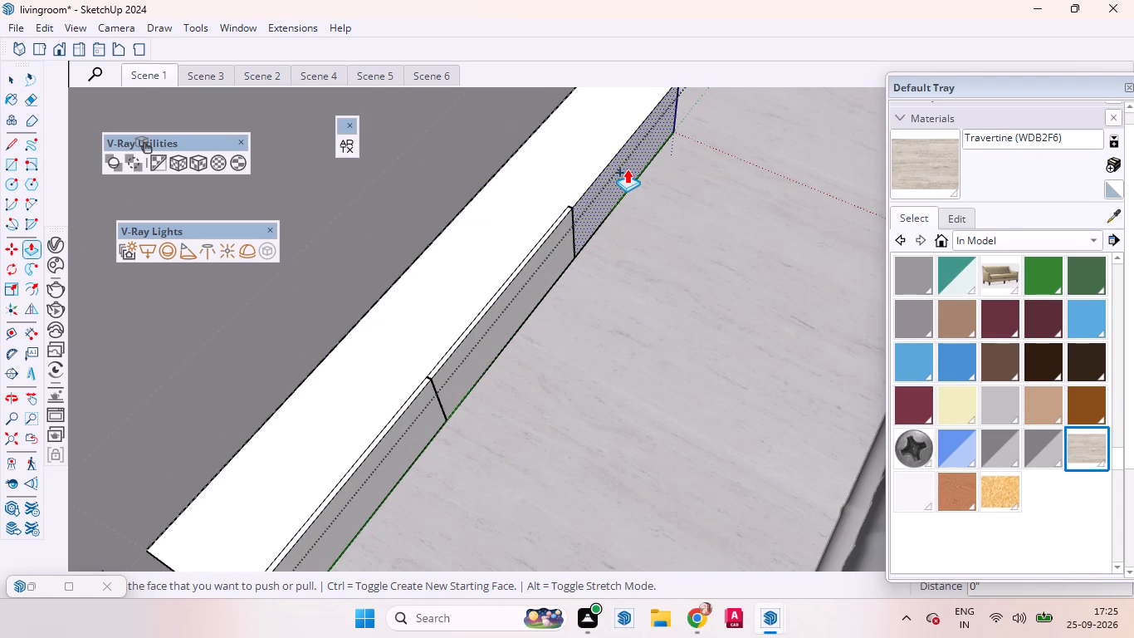
pyautogui.doubleClick(627, 169)
pyautogui.press('space')
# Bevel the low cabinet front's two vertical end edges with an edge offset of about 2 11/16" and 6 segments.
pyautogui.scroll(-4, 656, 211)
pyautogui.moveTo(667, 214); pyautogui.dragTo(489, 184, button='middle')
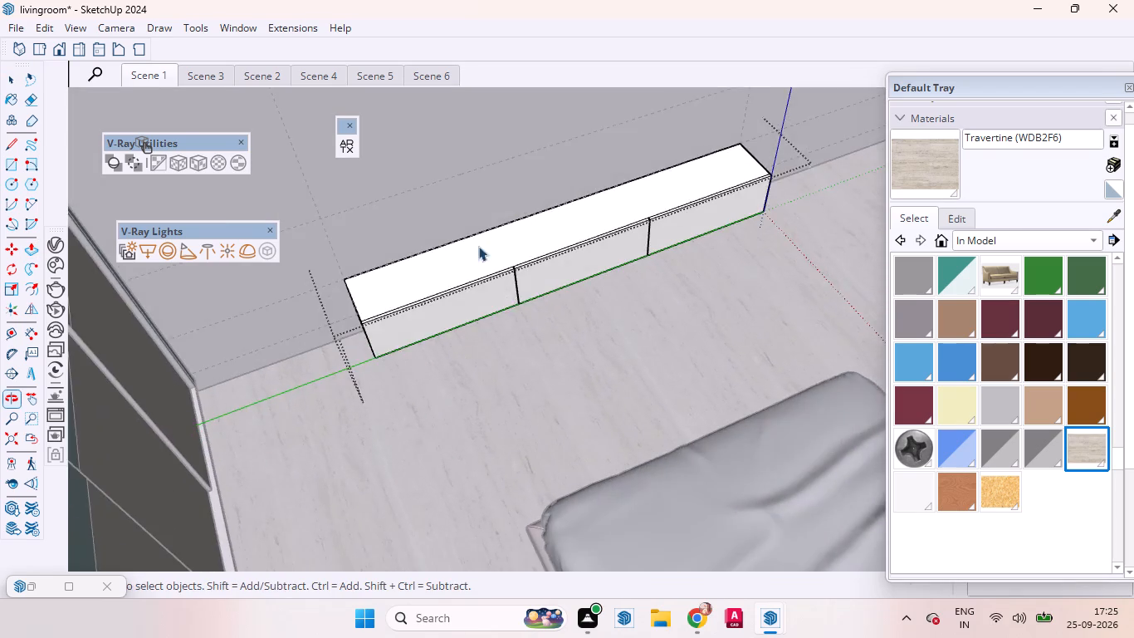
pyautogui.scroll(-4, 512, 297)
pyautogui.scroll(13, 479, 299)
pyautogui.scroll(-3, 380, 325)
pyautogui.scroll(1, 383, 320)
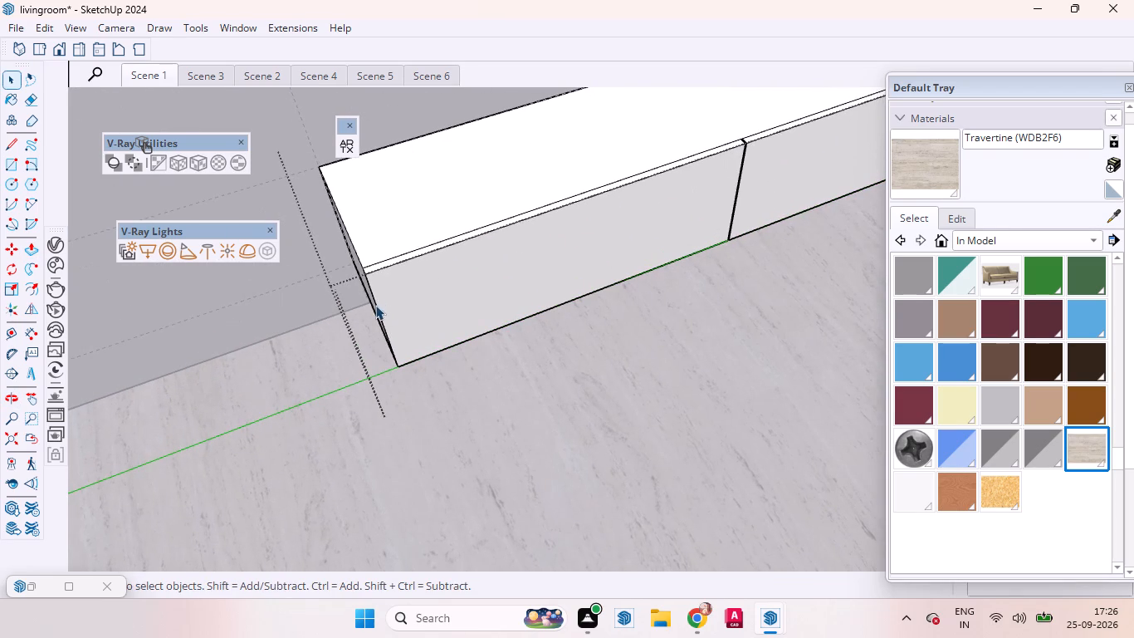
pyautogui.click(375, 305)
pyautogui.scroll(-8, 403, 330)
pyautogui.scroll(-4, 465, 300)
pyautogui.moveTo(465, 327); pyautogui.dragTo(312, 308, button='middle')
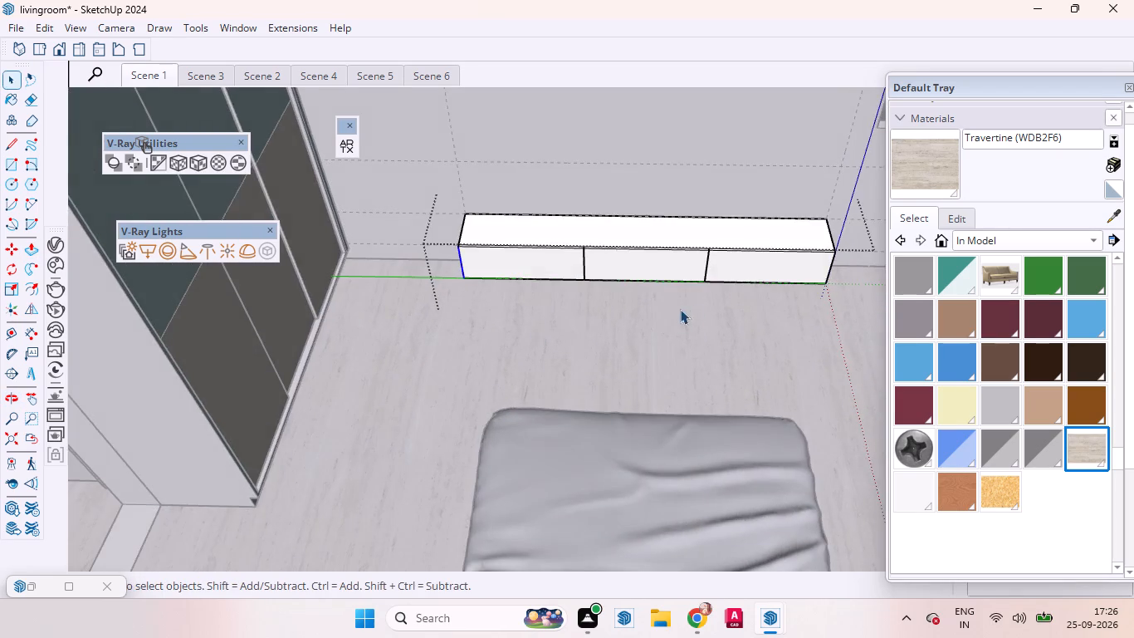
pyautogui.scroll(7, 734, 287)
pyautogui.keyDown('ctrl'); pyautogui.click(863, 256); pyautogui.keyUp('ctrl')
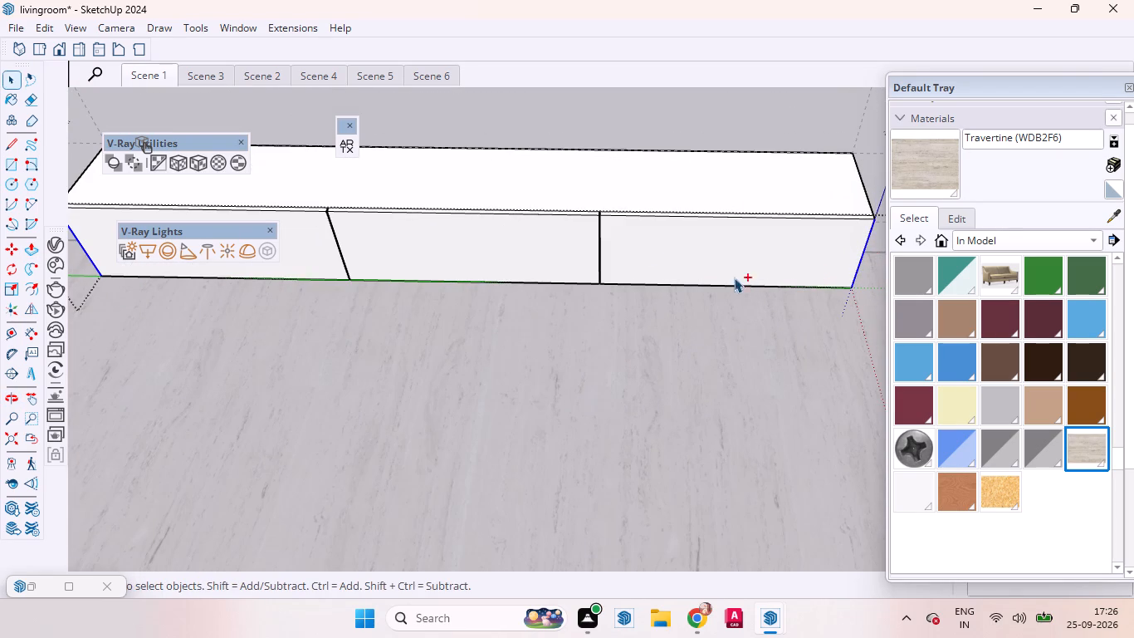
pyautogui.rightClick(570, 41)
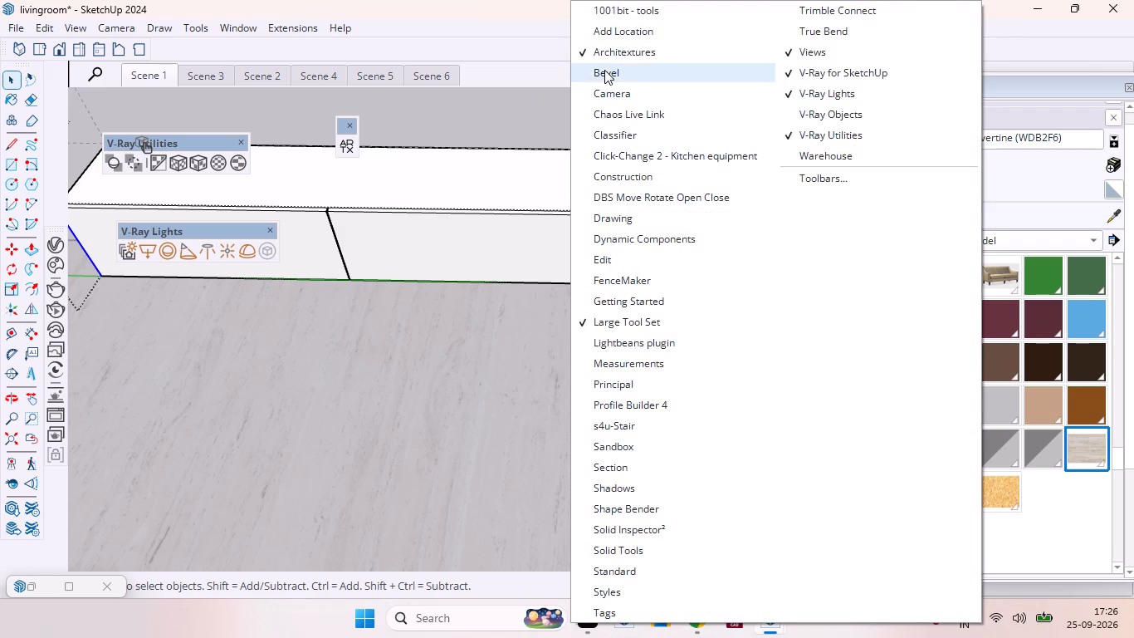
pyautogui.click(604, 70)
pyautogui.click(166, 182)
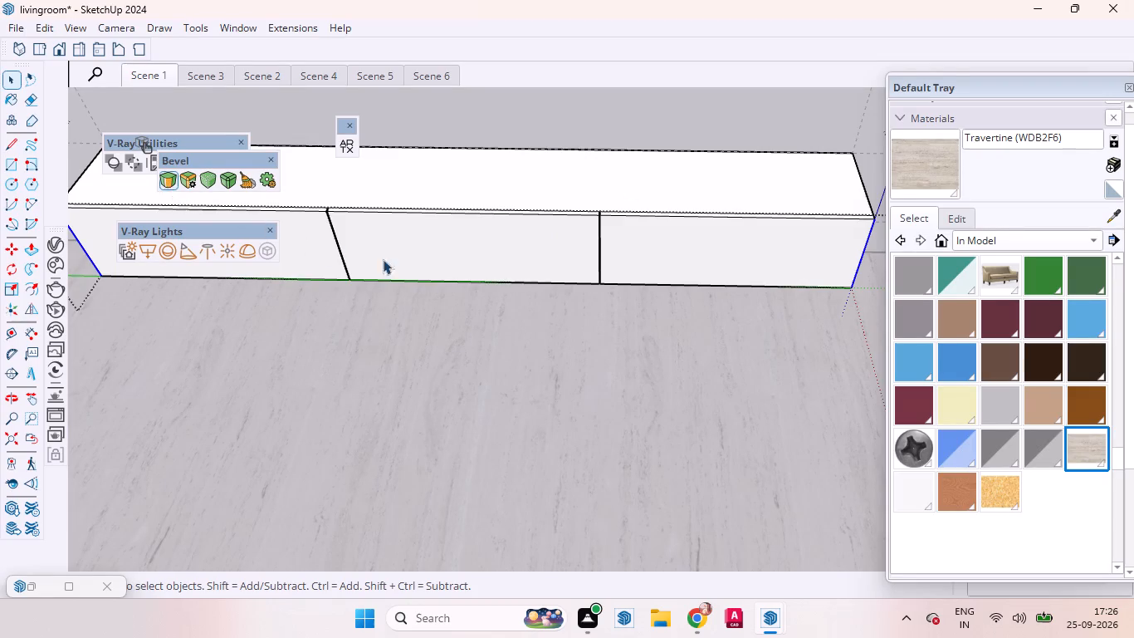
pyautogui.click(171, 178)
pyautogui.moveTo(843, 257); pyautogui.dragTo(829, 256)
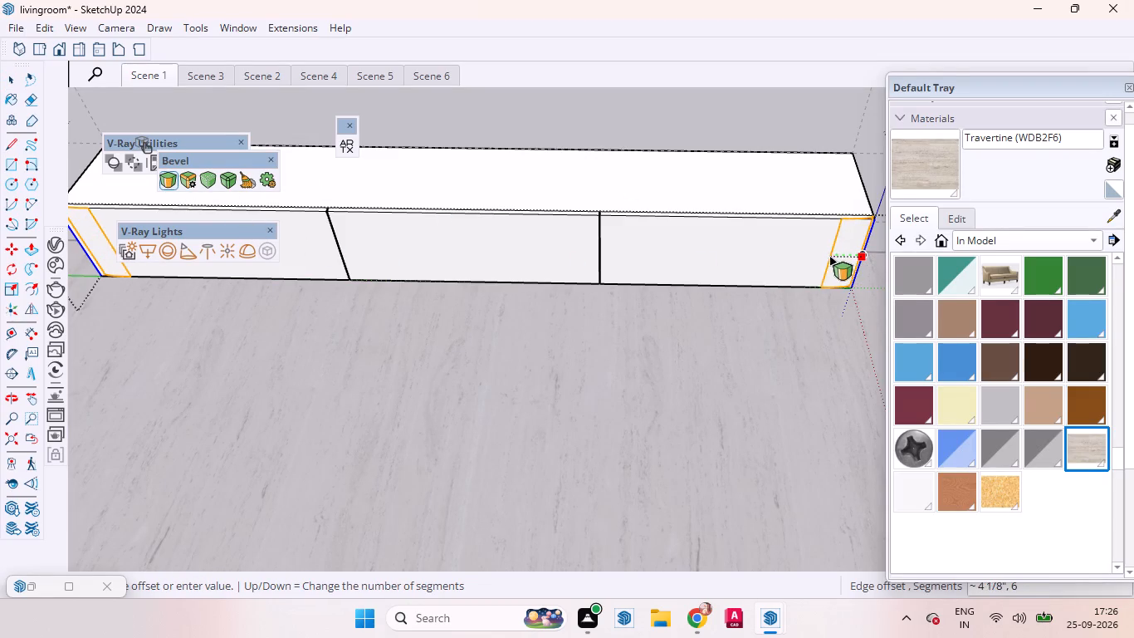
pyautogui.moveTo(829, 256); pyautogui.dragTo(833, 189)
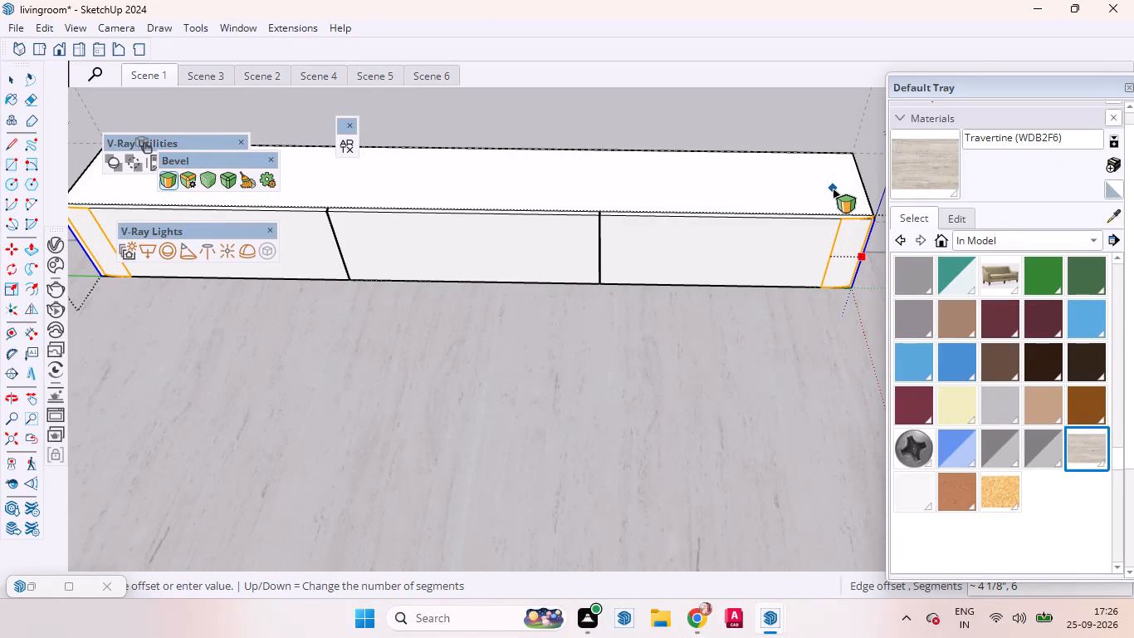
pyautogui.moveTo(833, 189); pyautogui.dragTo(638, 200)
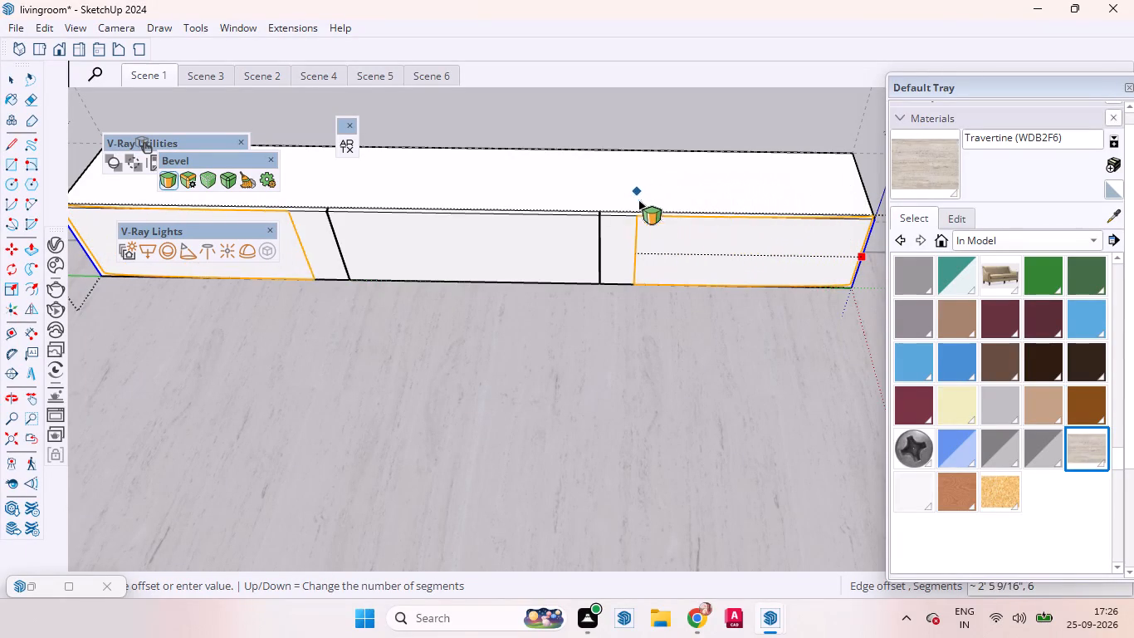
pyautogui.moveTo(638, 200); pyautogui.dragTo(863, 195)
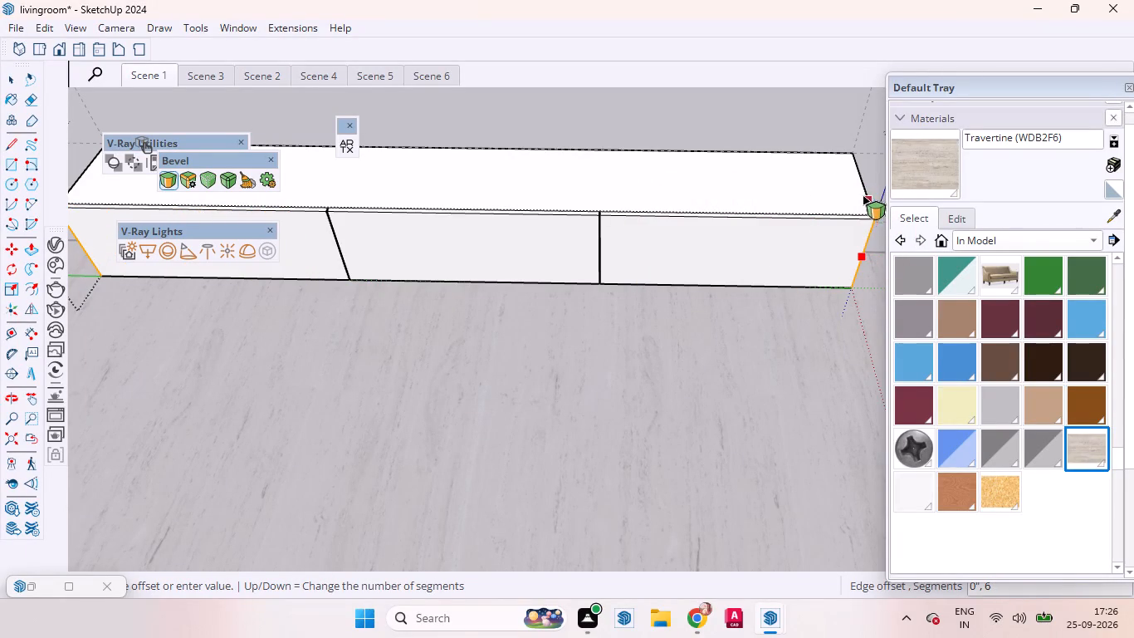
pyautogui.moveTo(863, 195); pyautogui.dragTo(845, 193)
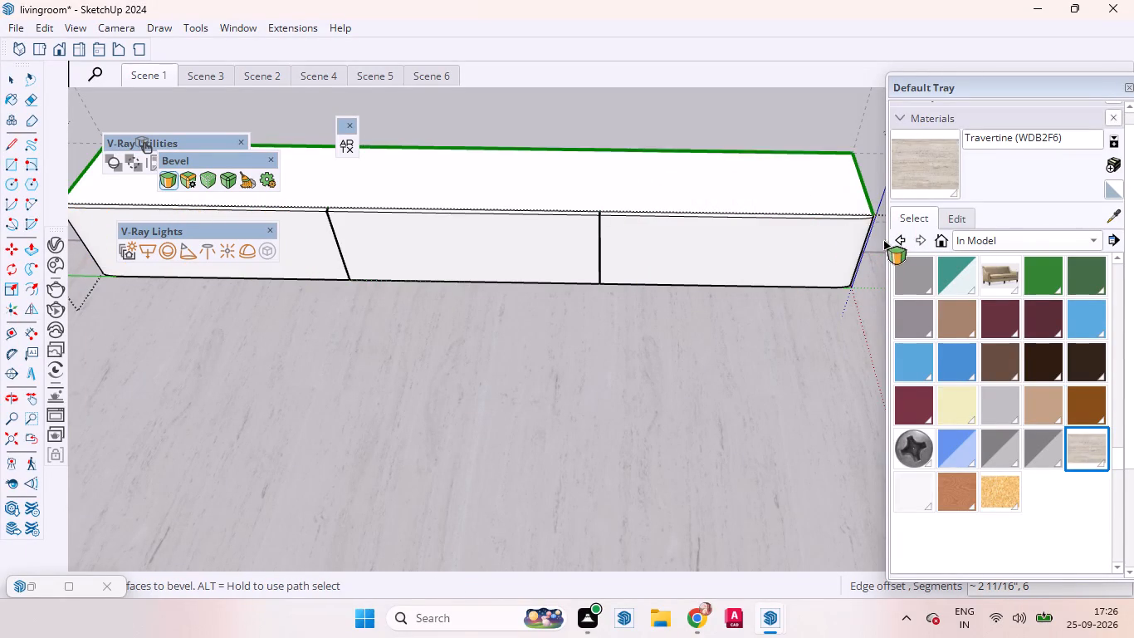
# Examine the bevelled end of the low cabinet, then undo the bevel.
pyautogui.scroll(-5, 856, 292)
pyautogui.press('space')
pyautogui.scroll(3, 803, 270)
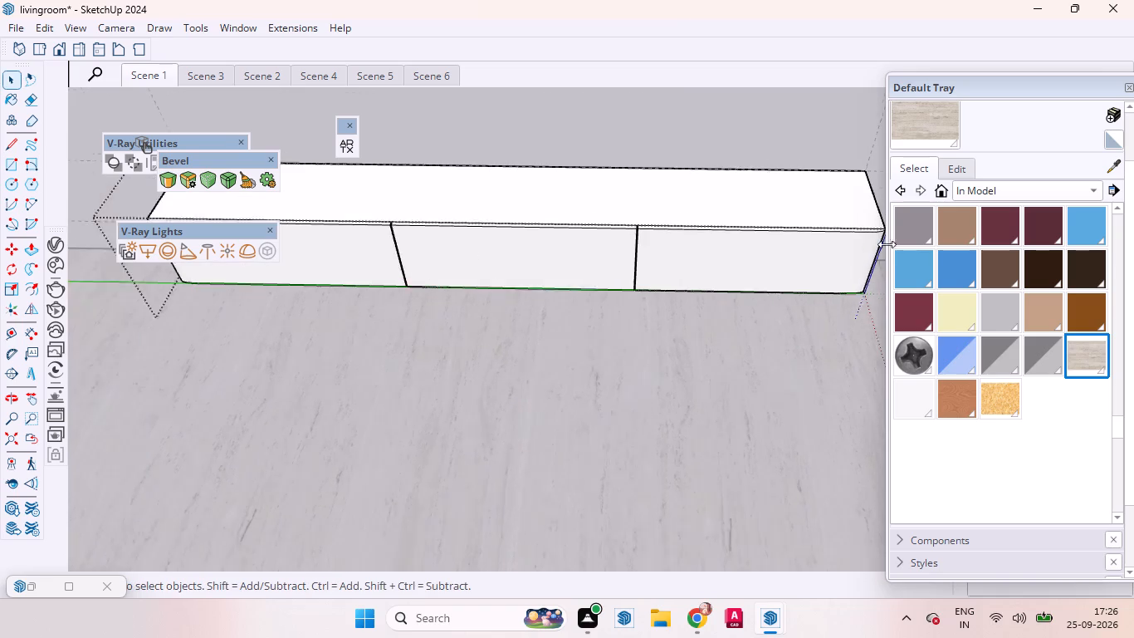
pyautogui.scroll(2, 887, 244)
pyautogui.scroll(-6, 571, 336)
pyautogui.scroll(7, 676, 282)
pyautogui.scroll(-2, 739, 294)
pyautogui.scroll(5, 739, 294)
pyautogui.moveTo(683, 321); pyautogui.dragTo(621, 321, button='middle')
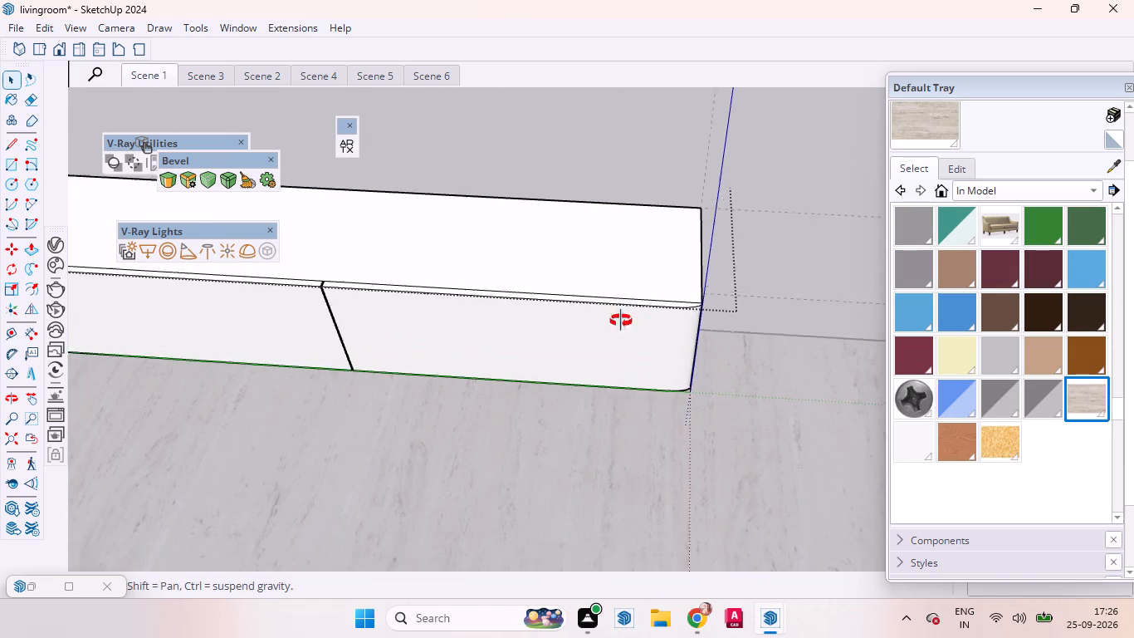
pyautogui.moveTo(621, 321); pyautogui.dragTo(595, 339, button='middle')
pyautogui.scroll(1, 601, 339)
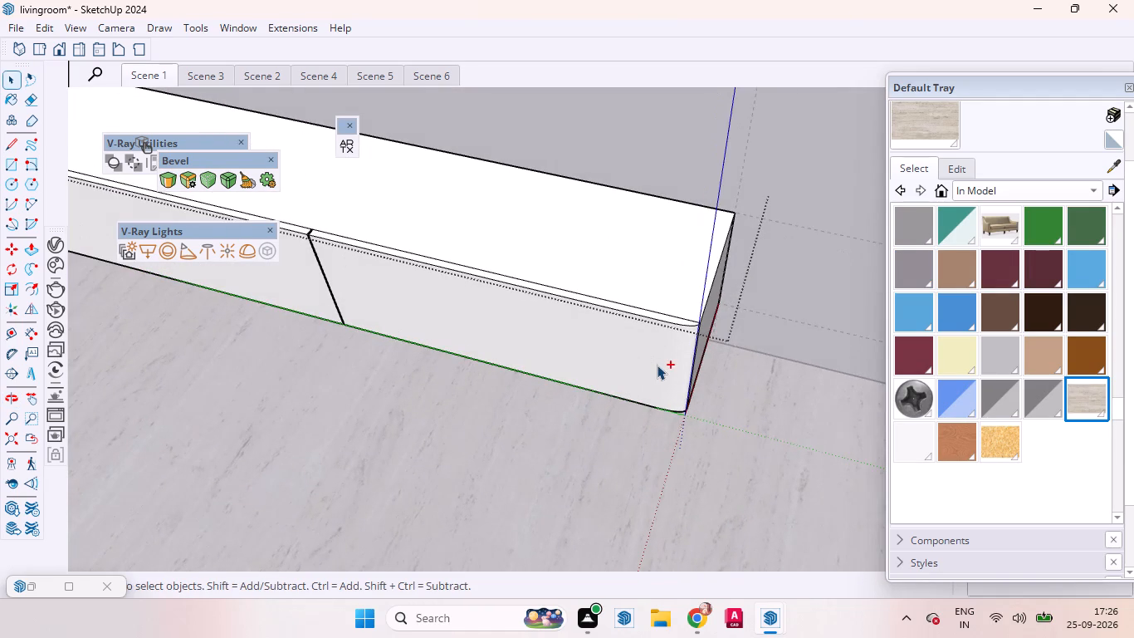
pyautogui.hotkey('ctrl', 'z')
# Close the low cabinet's group for editing and return to the whole model.
pyautogui.scroll(-1, 657, 408)
pyautogui.scroll(1, 661, 405)
pyautogui.scroll(-9, 665, 402)
pyautogui.moveTo(523, 375); pyautogui.dragTo(559, 330, button='middle')
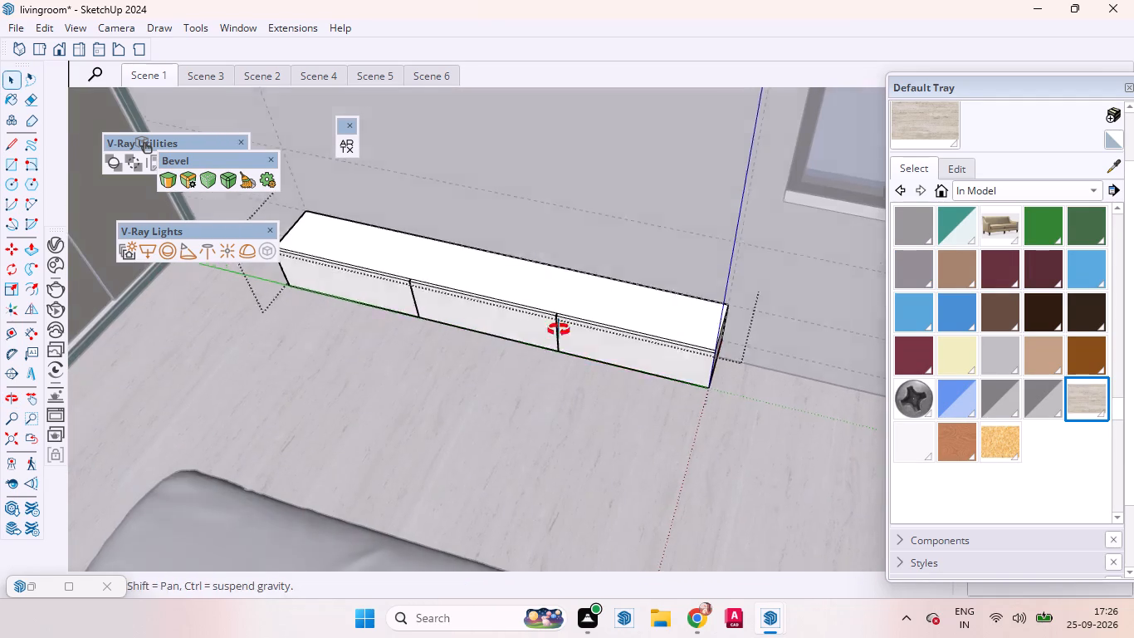
pyautogui.moveTo(559, 330); pyautogui.dragTo(583, 326, button='middle')
pyautogui.scroll(-3, 748, 454)
pyautogui.scroll(-4, 583, 437)
pyautogui.scroll(4, 606, 448)
pyautogui.scroll(-3, 607, 449)
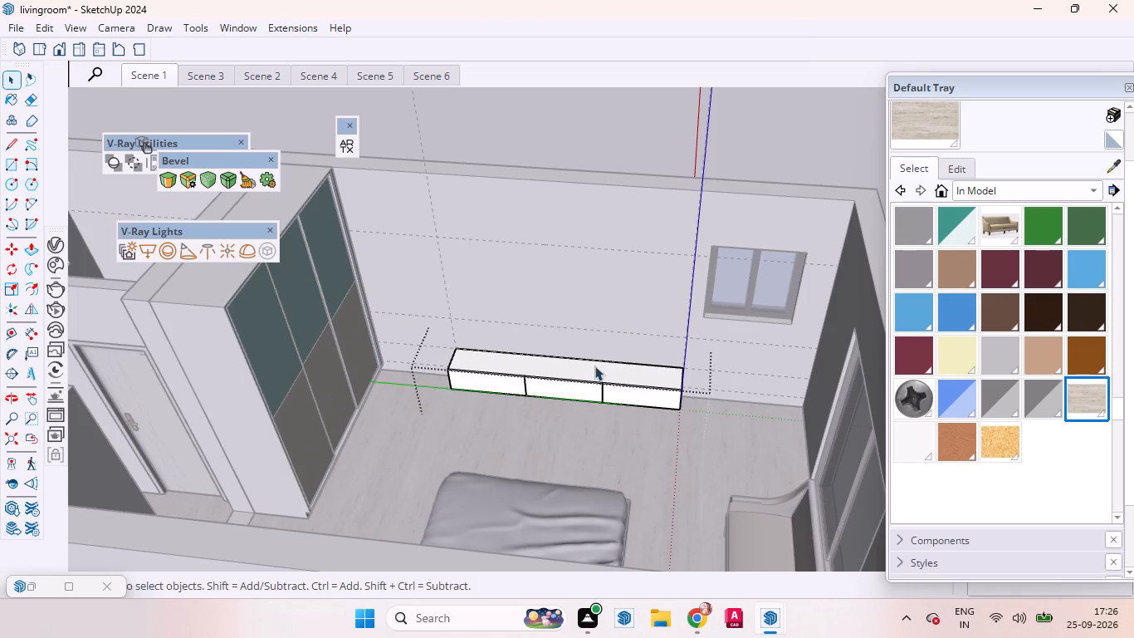
pyautogui.press('space')
pyautogui.click(572, 151)
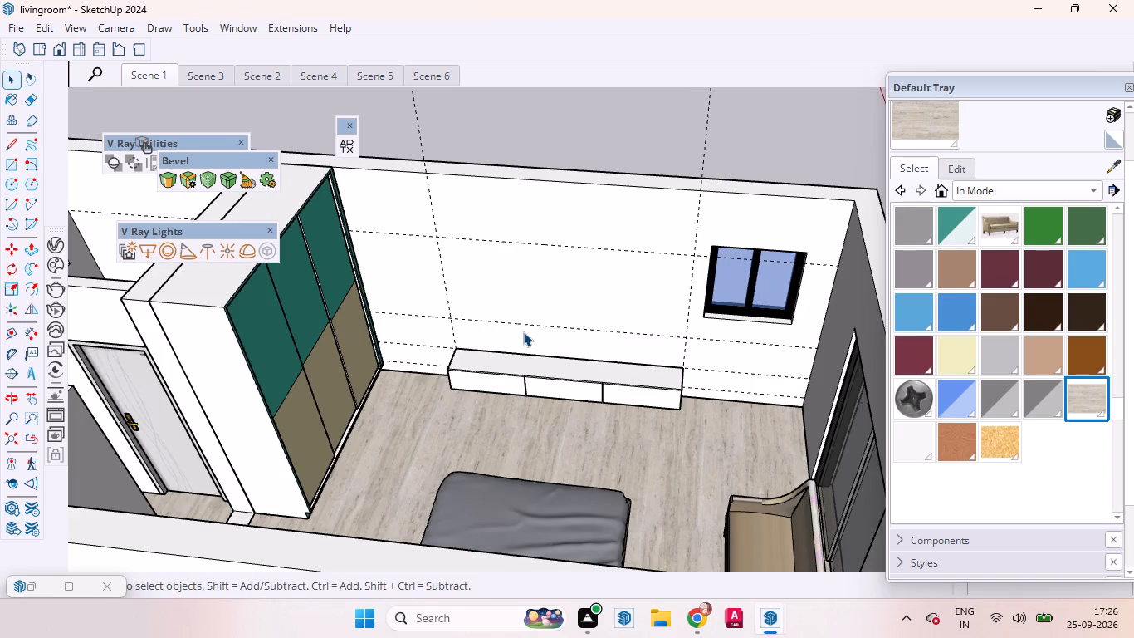
# Place a vertical guide on the rear wall, 3' toward the window from the guide nearest the wardrobe.
pyautogui.moveTo(545, 337); pyautogui.dragTo(593, 272, button='middle')
pyautogui.scroll(1, 569, 350)
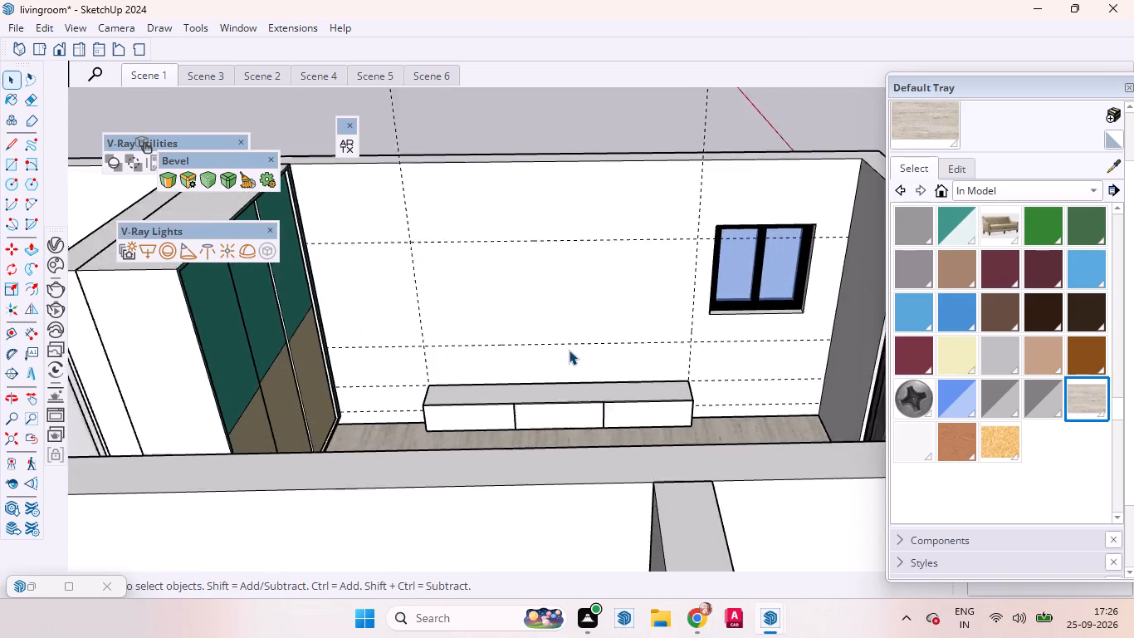
pyautogui.scroll(2, 569, 350)
pyautogui.moveTo(545, 358); pyautogui.dragTo(545, 441, button='middle')
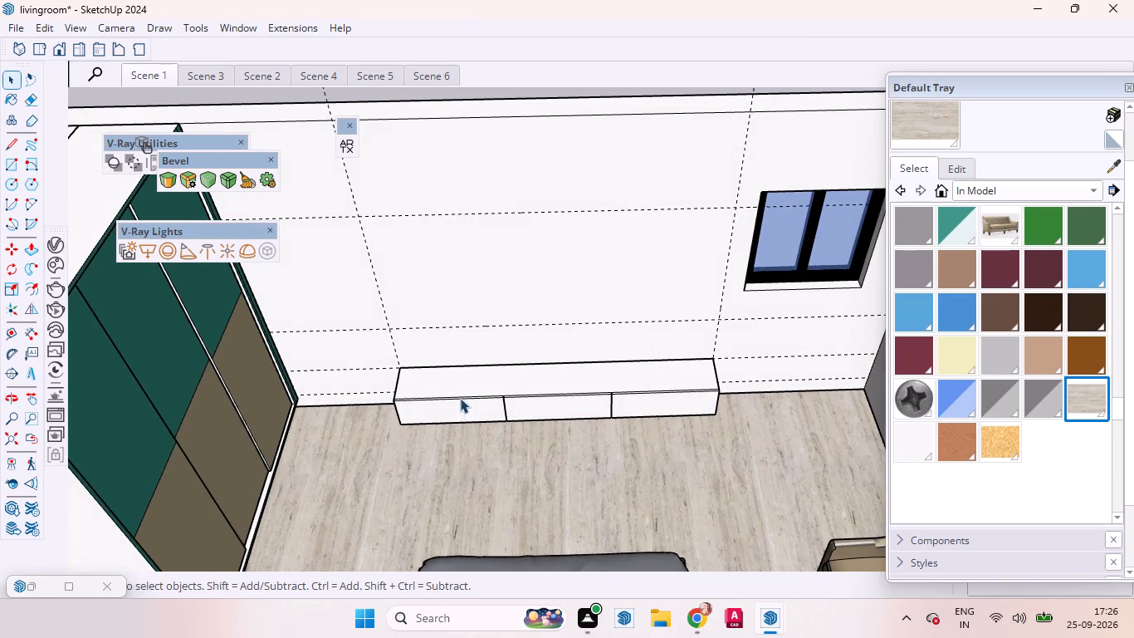
pyautogui.scroll(5, 465, 410)
pyautogui.scroll(-5, 395, 398)
pyautogui.scroll(-2, 518, 377)
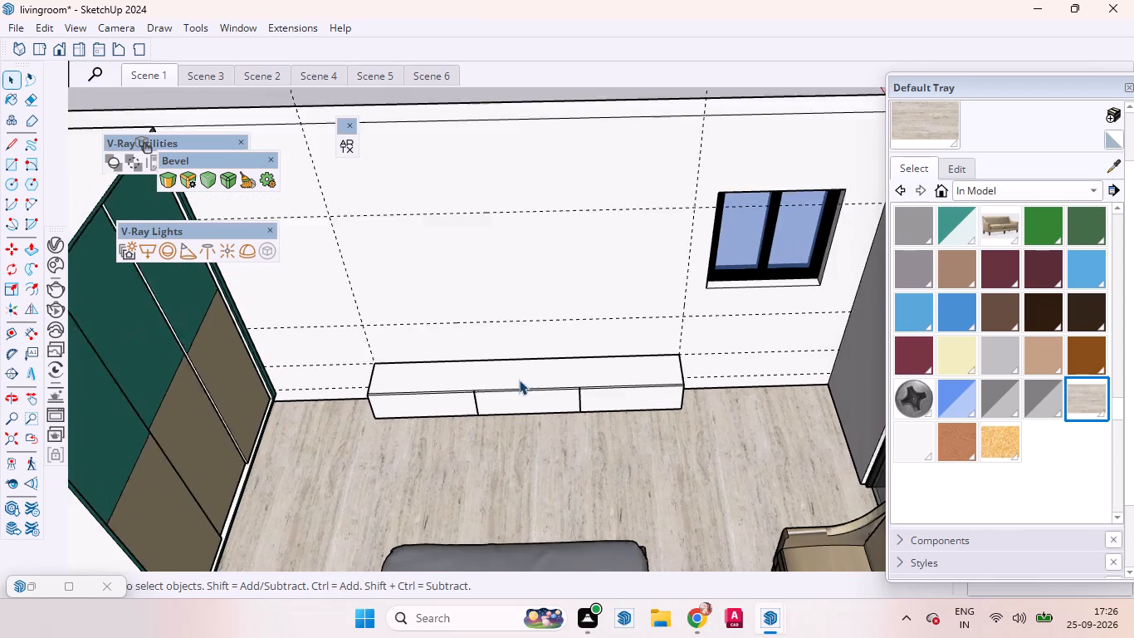
pyautogui.moveTo(418, 380); pyautogui.dragTo(413, 329, button='middle')
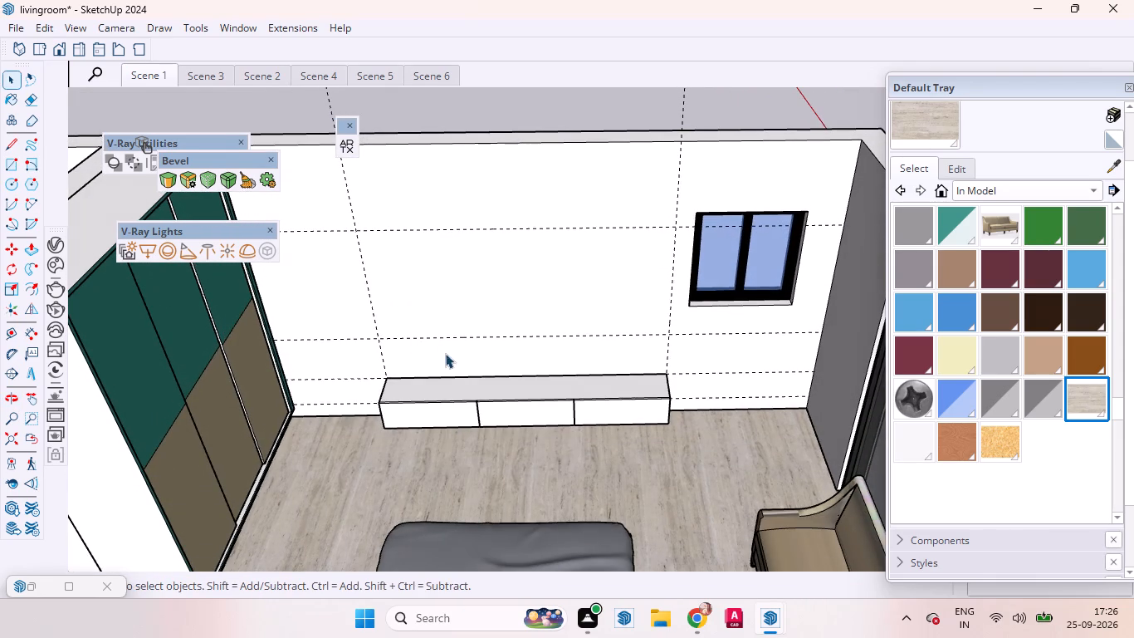
pyautogui.press('t')
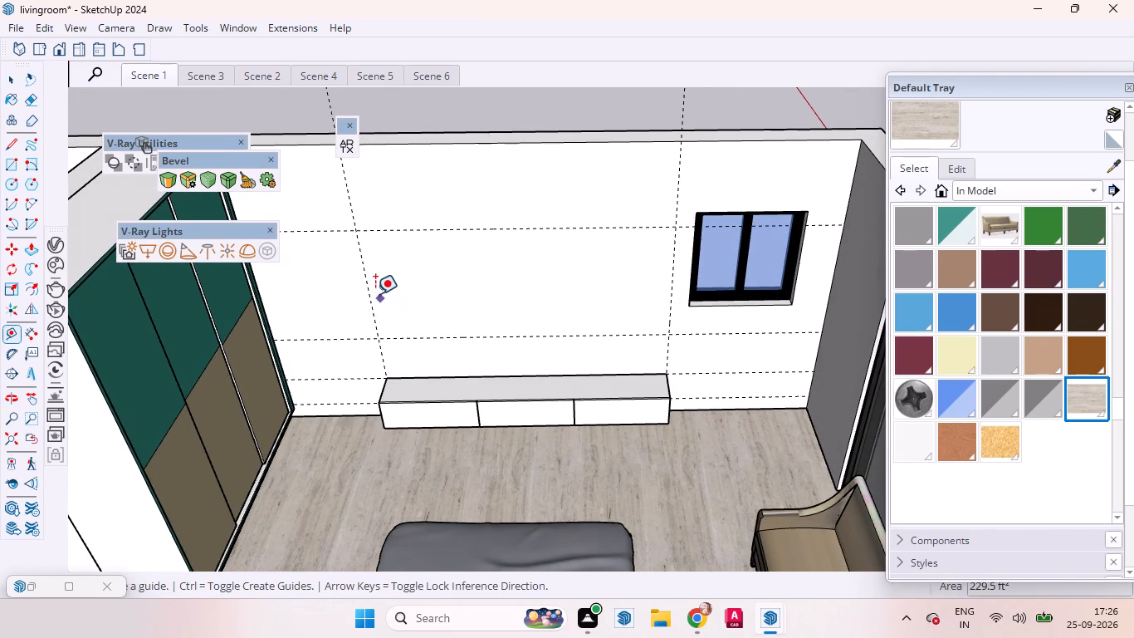
pyautogui.click(373, 293)
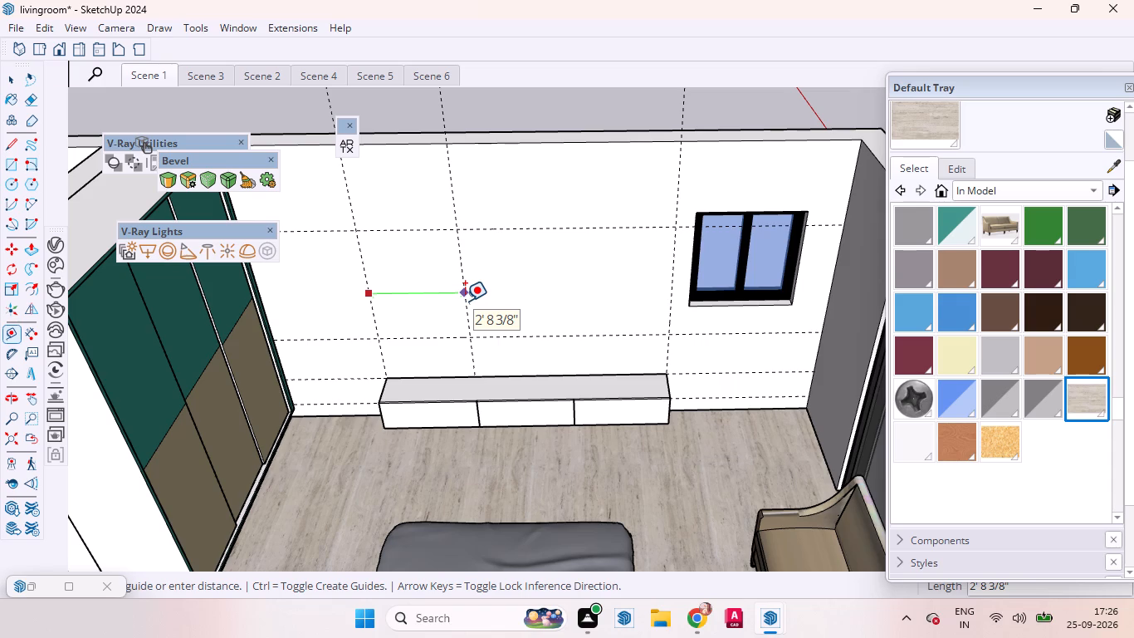
pyautogui.write("3'")
pyautogui.press('Return')
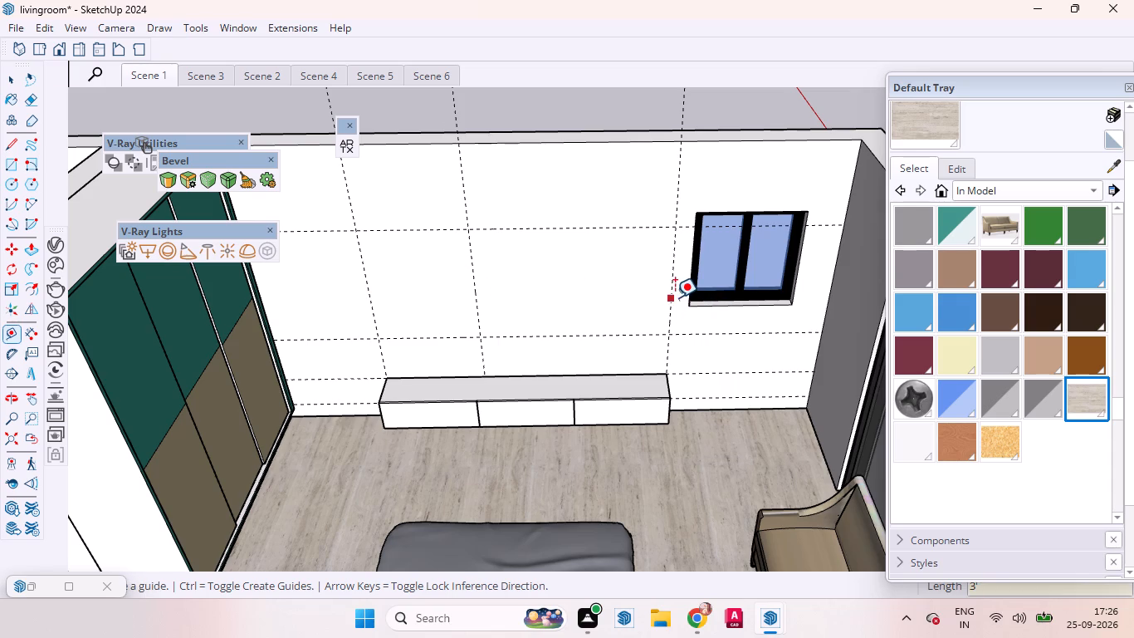
pyautogui.press('space')
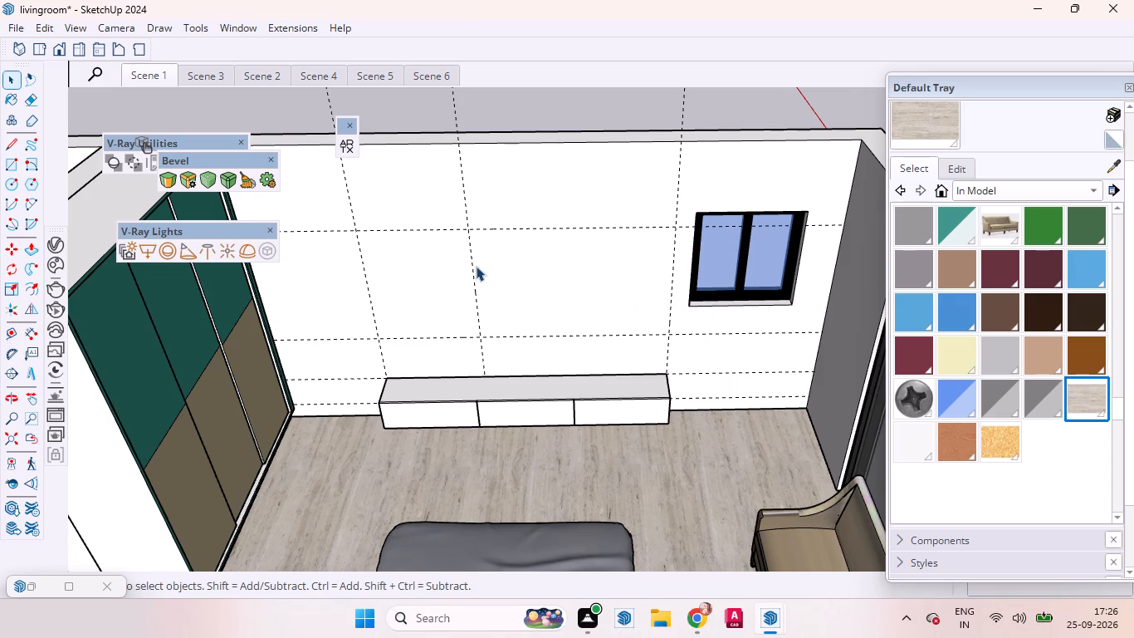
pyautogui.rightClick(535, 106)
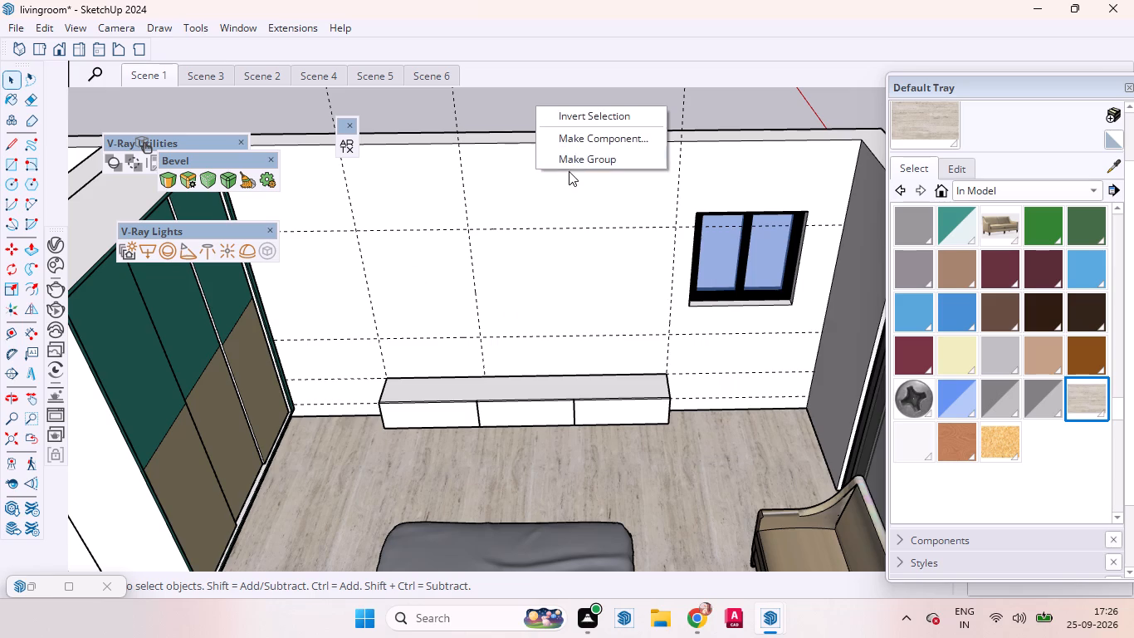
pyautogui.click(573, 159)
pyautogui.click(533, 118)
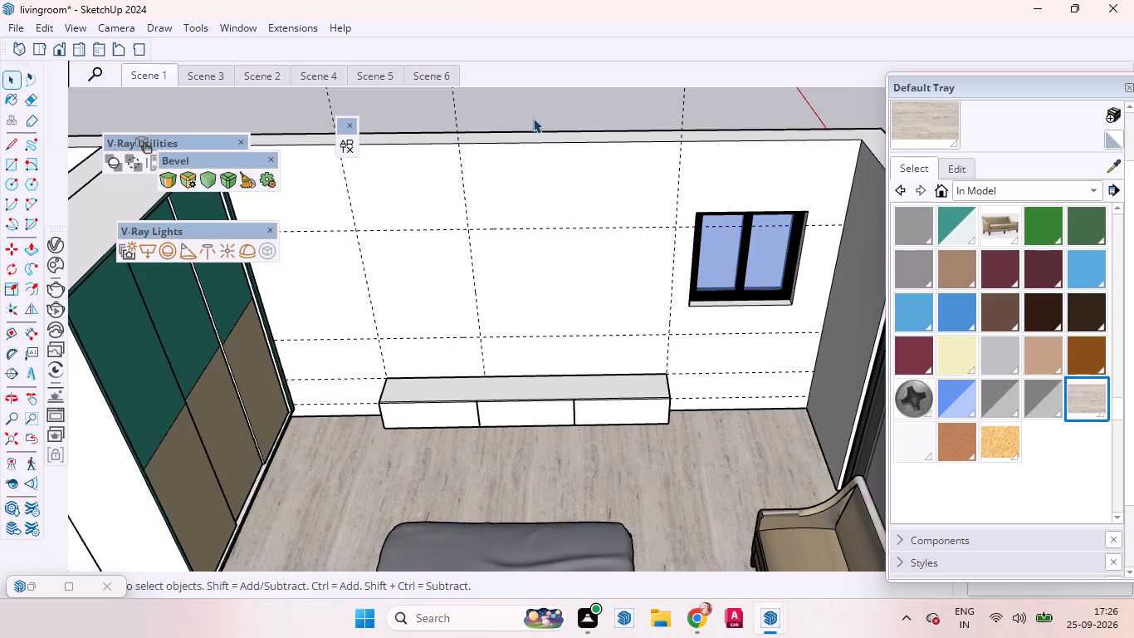
# Inside the wall group, draw a 3' wide rectangle on the rear wall between the guides, from the wall's top edge down to the cabinet top.
pyautogui.doubleClick(444, 197)
pyautogui.click(434, 199)
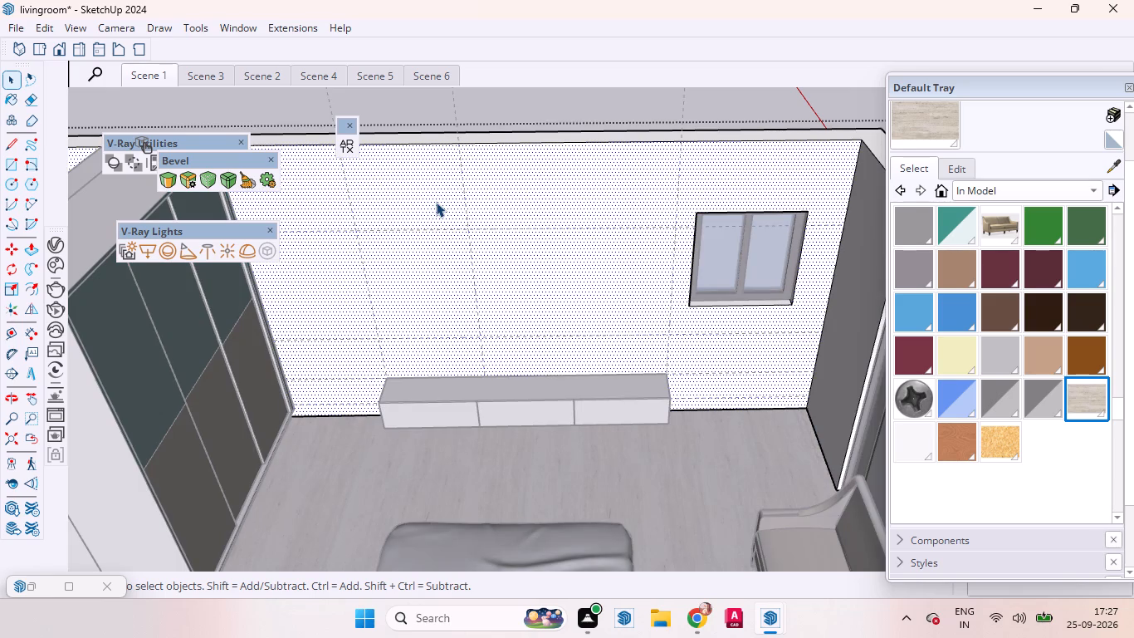
pyautogui.press('r')
pyautogui.scroll(-7, 517, 313)
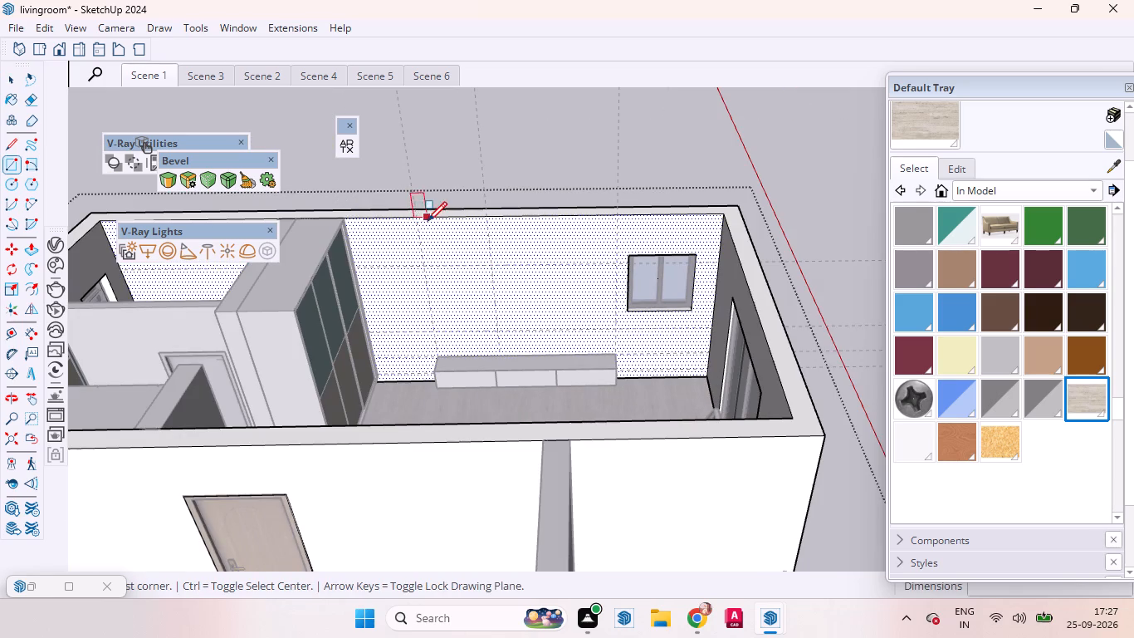
pyautogui.click(418, 218)
pyautogui.scroll(2, 501, 343)
pyautogui.scroll(-1, 504, 351)
pyautogui.scroll(2, 505, 354)
pyautogui.scroll(-1, 505, 354)
pyautogui.scroll(6, 505, 354)
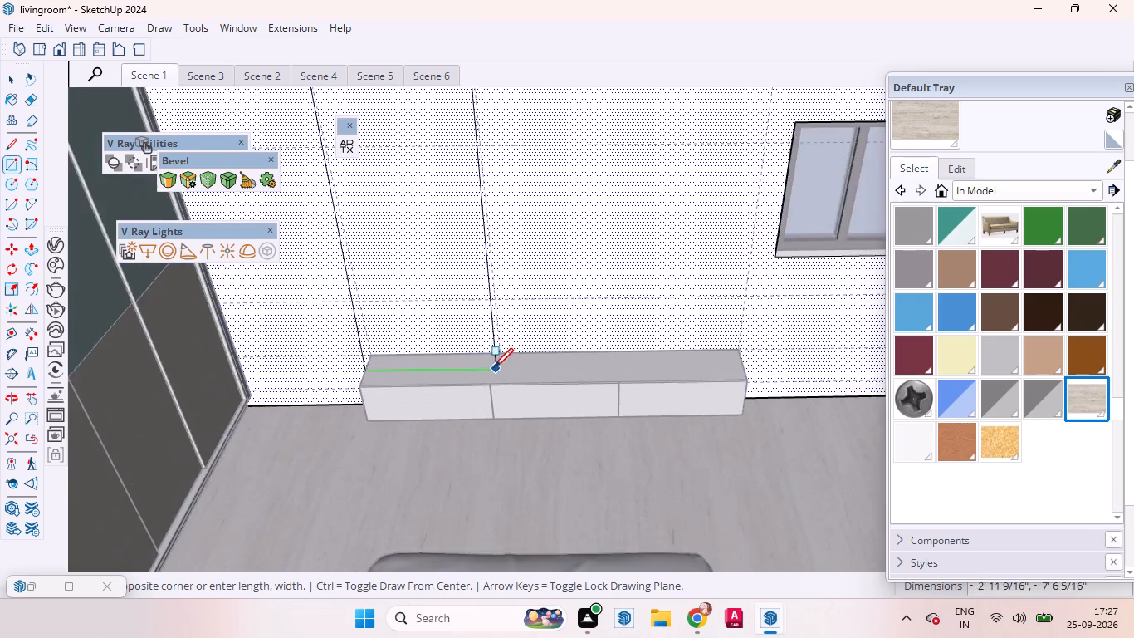
pyautogui.scroll(6, 494, 367)
pyautogui.scroll(-1, 497, 343)
pyautogui.scroll(1, 497, 343)
pyautogui.scroll(-1, 497, 343)
pyautogui.scroll(1, 497, 343)
pyautogui.click(510, 346)
pyautogui.press('space')
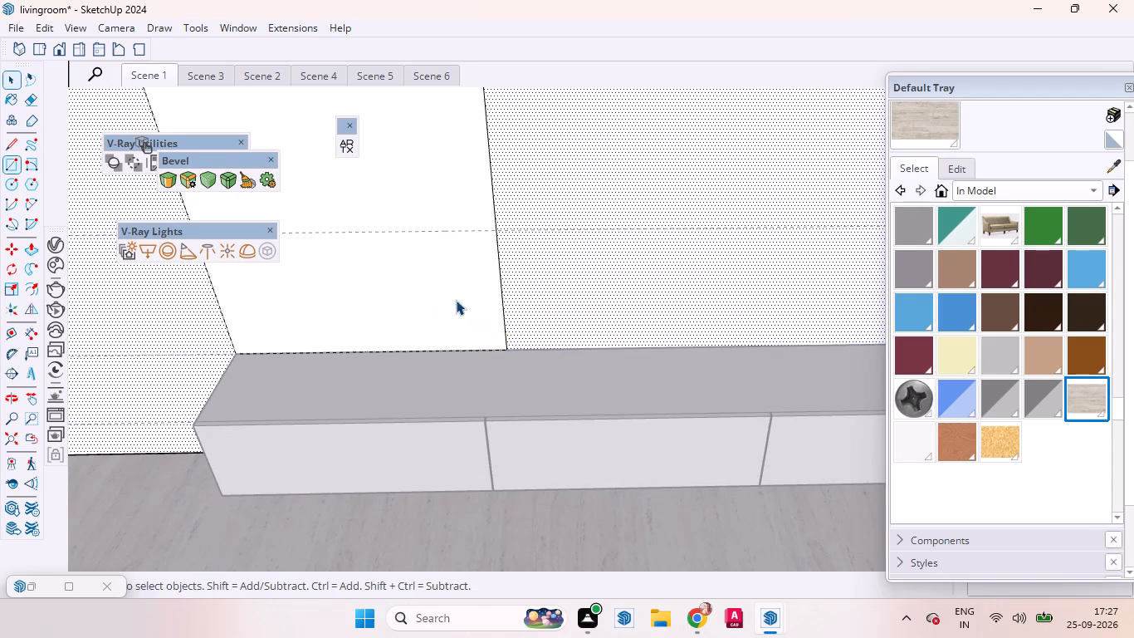
# Select the 3' wide rectangle on the rear wall and open the 1001bit vertical louvres settings for it.
pyautogui.scroll(-15, 514, 356)
pyautogui.click(454, 258)
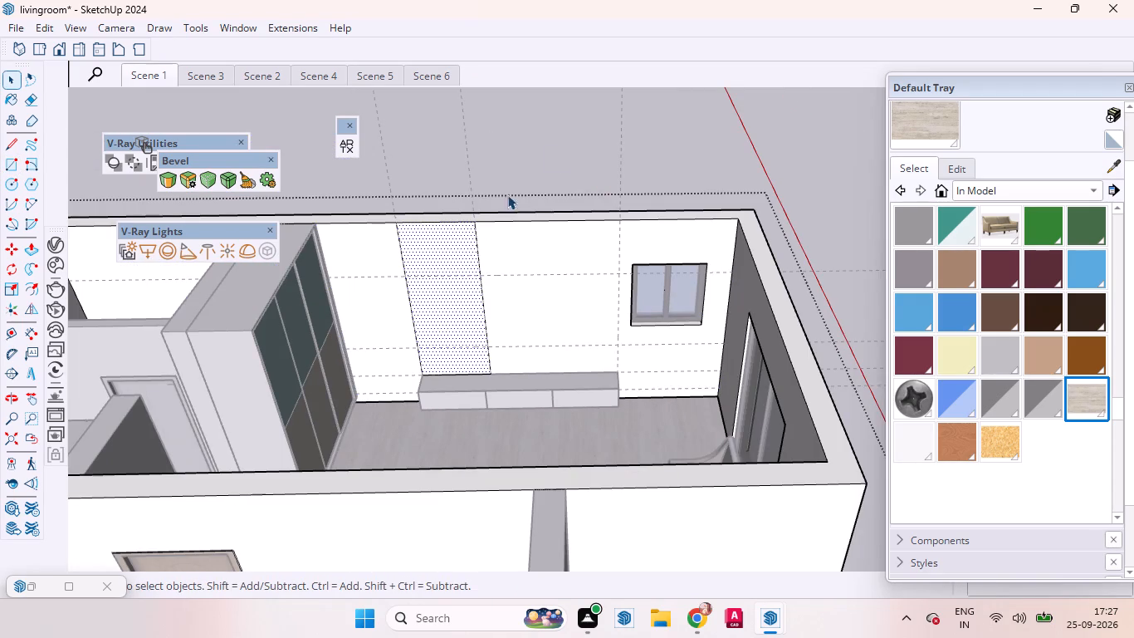
pyautogui.rightClick(540, 43)
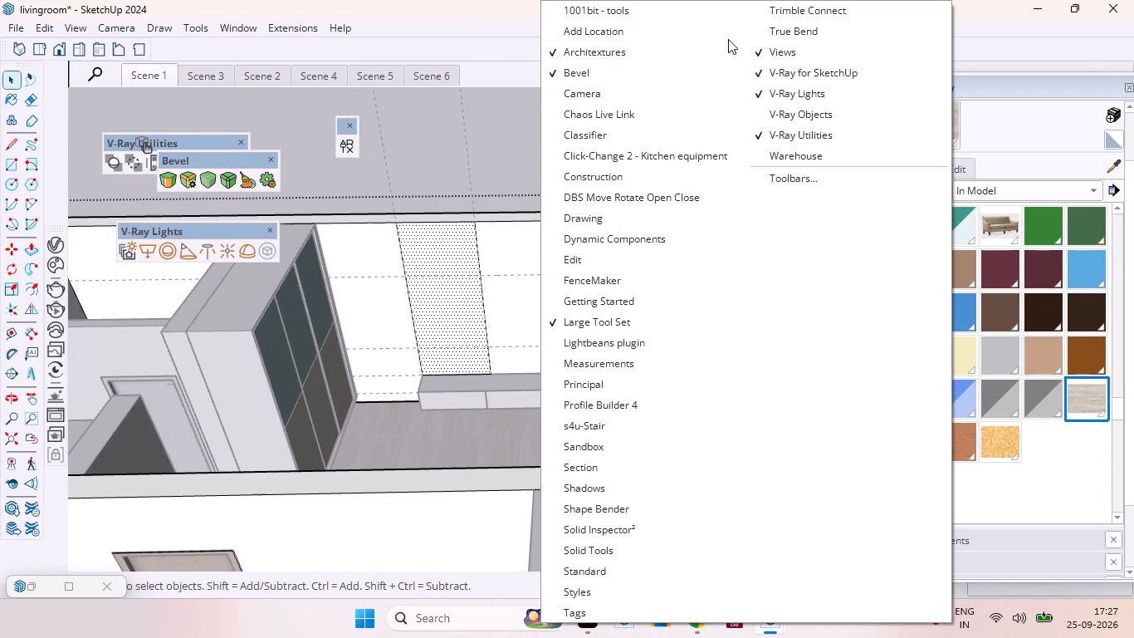
pyautogui.click(609, 12)
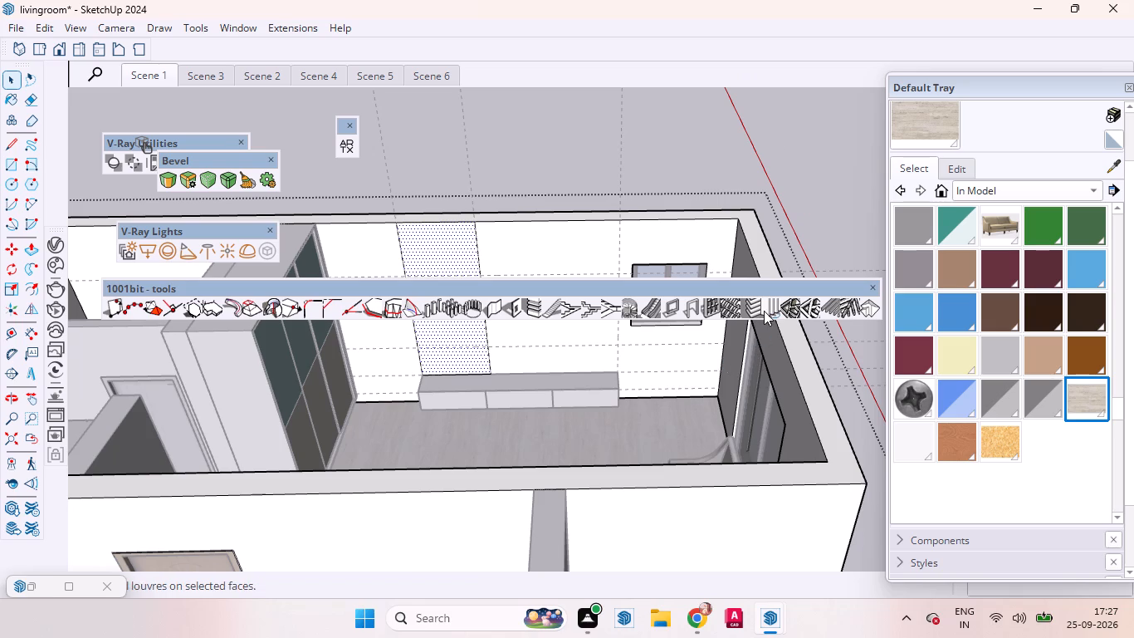
pyautogui.click(764, 311)
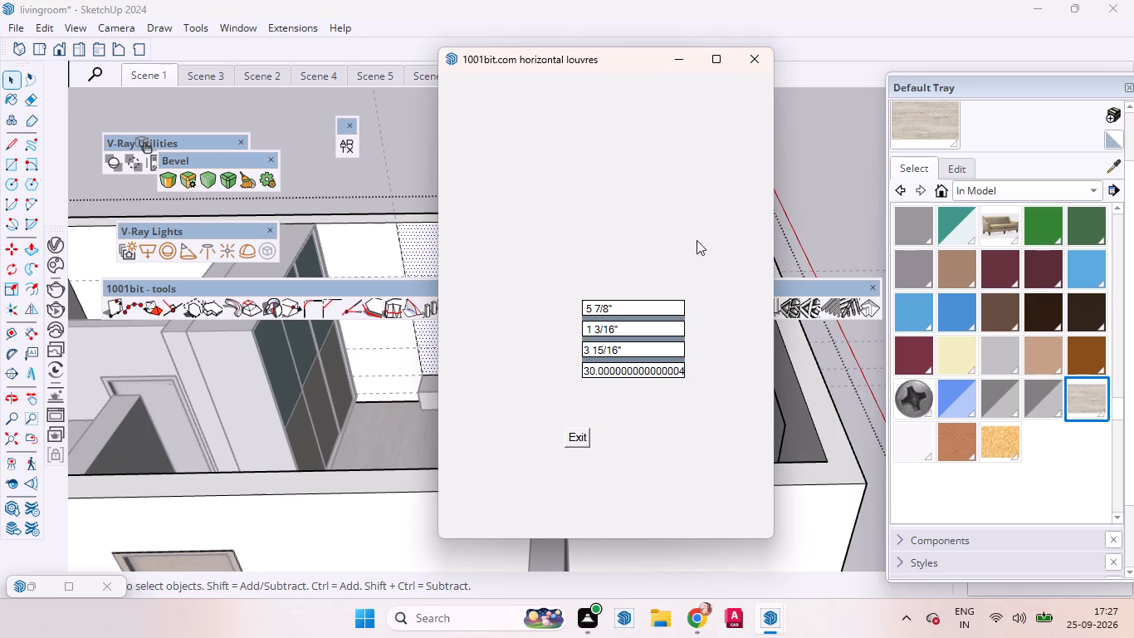
pyautogui.moveTo(691, 185); pyautogui.dragTo(666, 269)
pyautogui.moveTo(698, 138); pyautogui.dragTo(686, 410)
pyautogui.moveTo(697, 120); pyautogui.dragTo(725, 337)
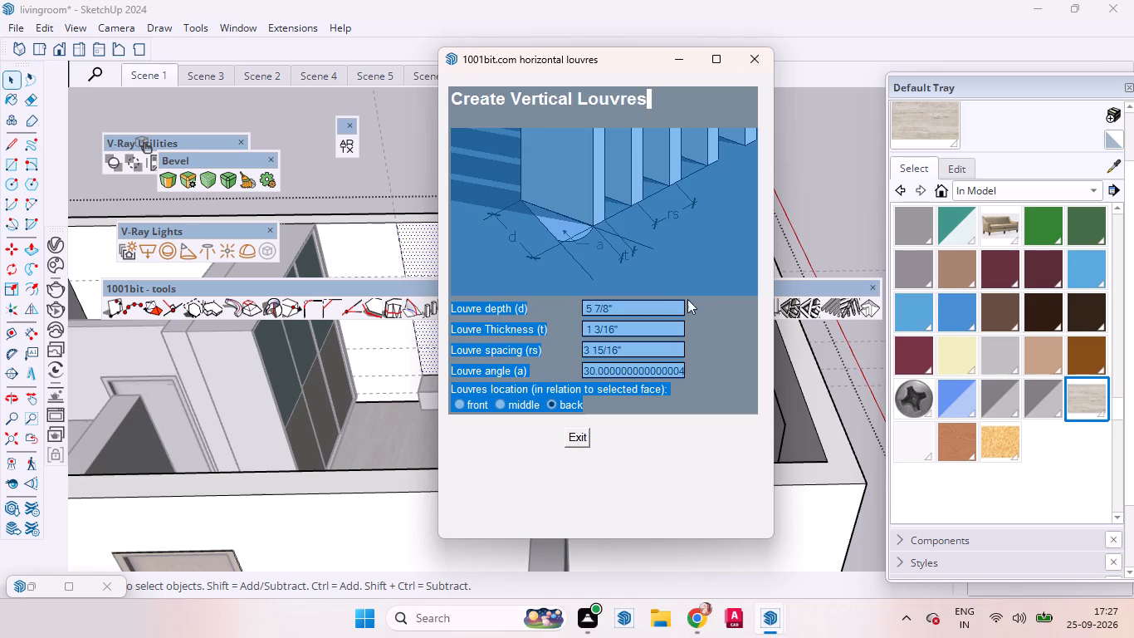
pyautogui.click(725, 456)
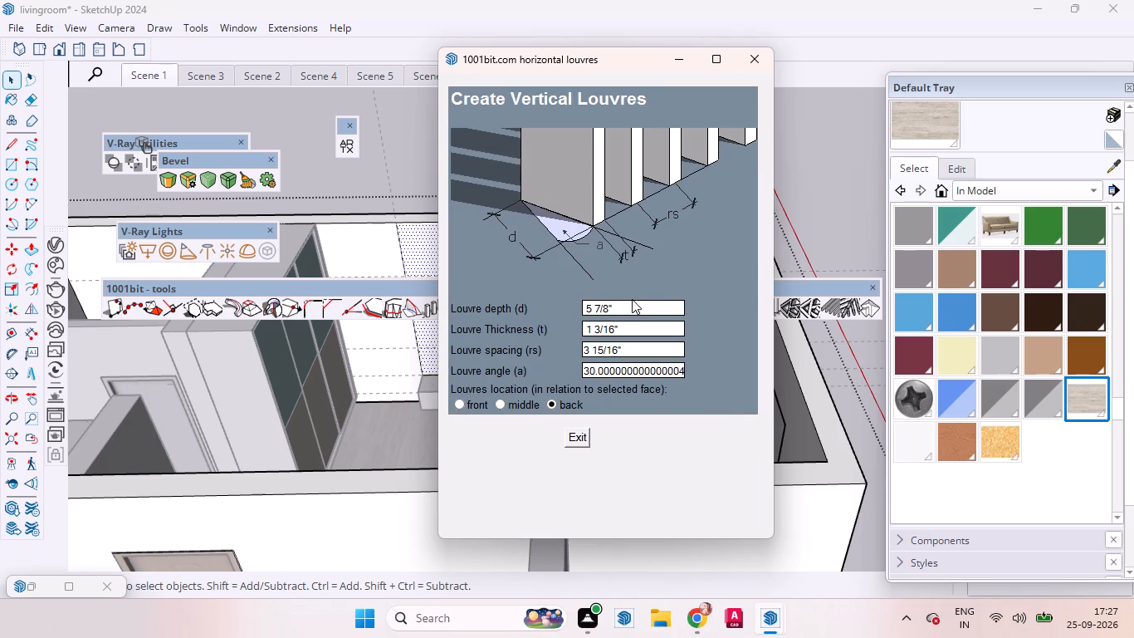
# Create vertical louvres on the selected face with 18mm depth, 12mm thickness, 15mm spacing, angle 0 and front location.
pyautogui.click(628, 307)
pyautogui.press('BackSpace')
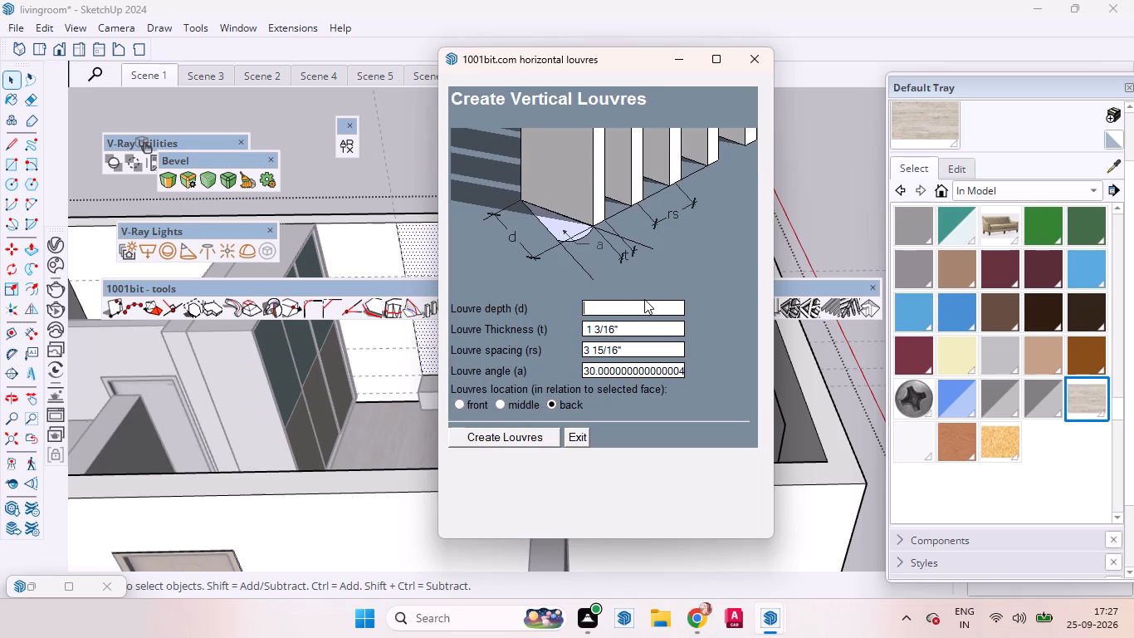
pyautogui.press('1')
pyautogui.write('8mm')
pyautogui.click(631, 332)
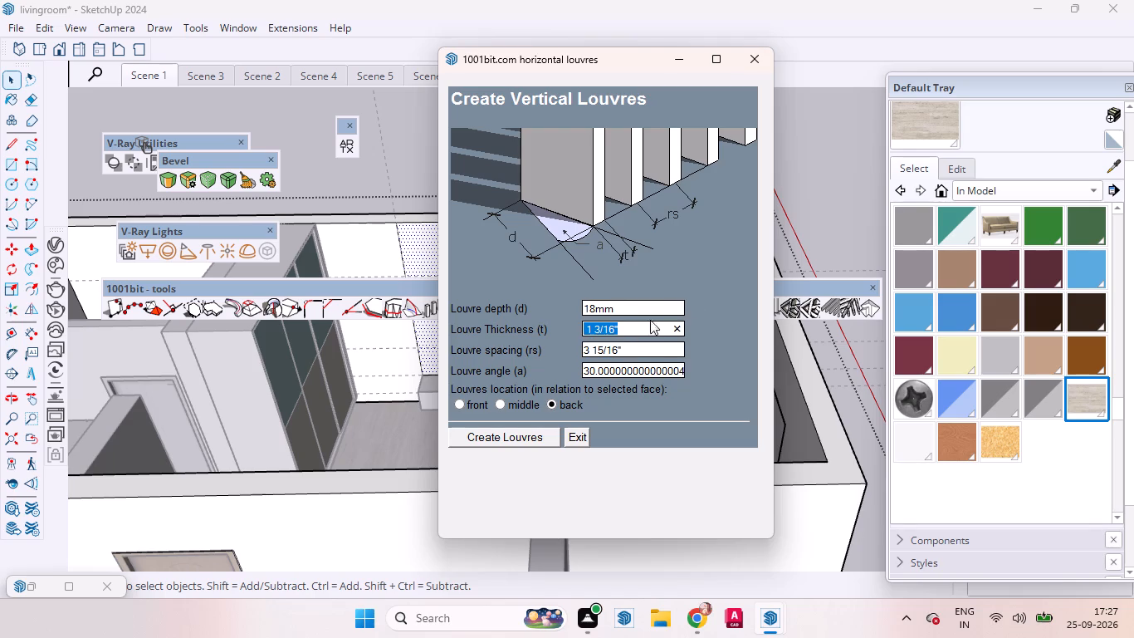
pyautogui.press('BackSpace')
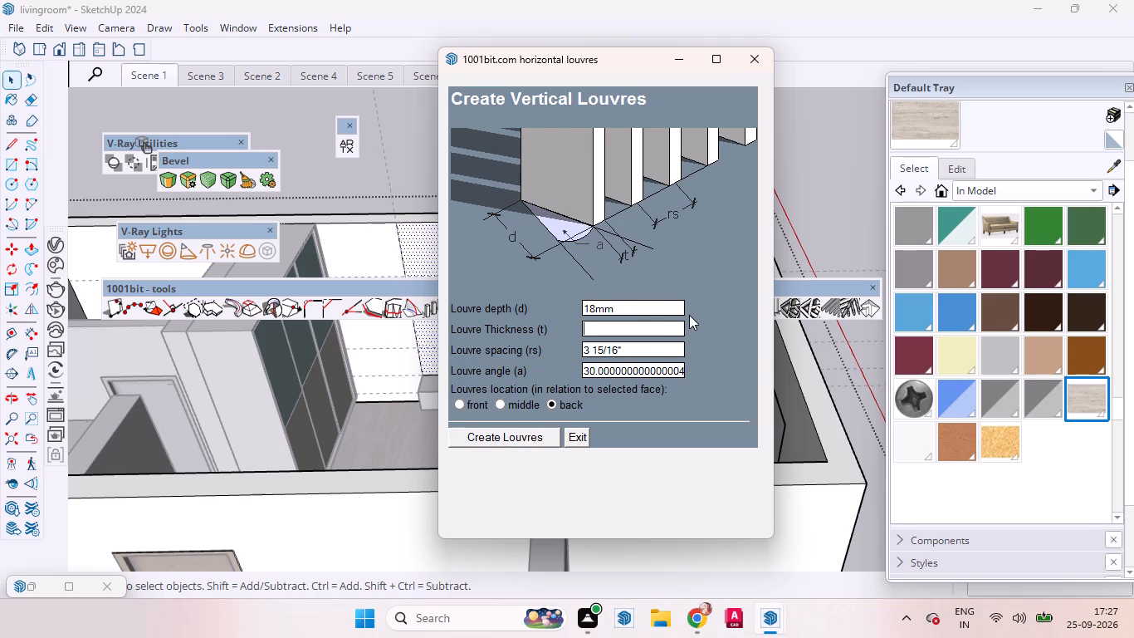
pyautogui.press('1')
pyautogui.write('2mm')
pyautogui.click(628, 353)
pyautogui.press('BackSpace')
pyautogui.write('15mm')
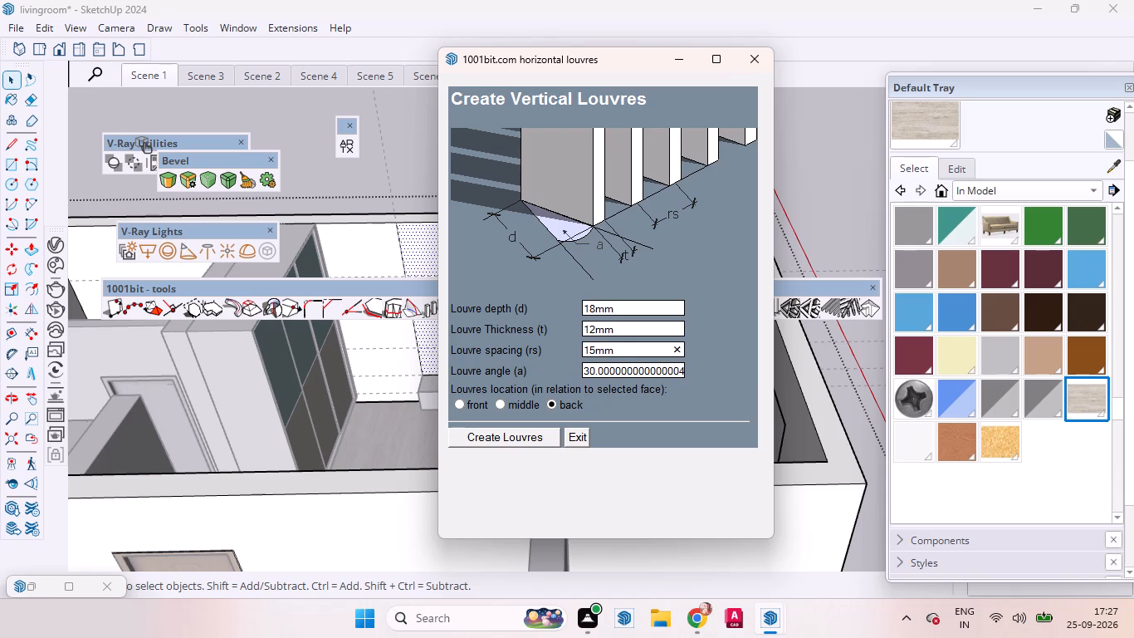
pyautogui.click(667, 376)
pyautogui.press('0')
pyautogui.click(452, 405)
pyautogui.click(470, 432)
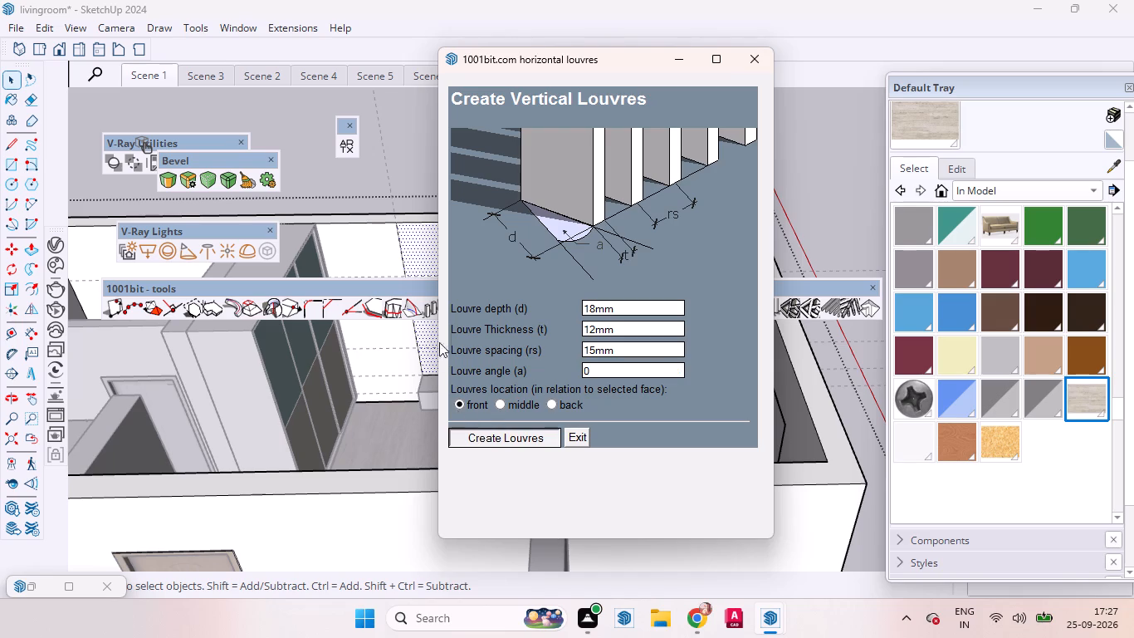
# Examine the louvred panel on the rear wall from its top edge and within the whole bedroom.
pyautogui.scroll(1, 415, 207)
pyautogui.scroll(-2, 416, 208)
pyautogui.scroll(9, 418, 210)
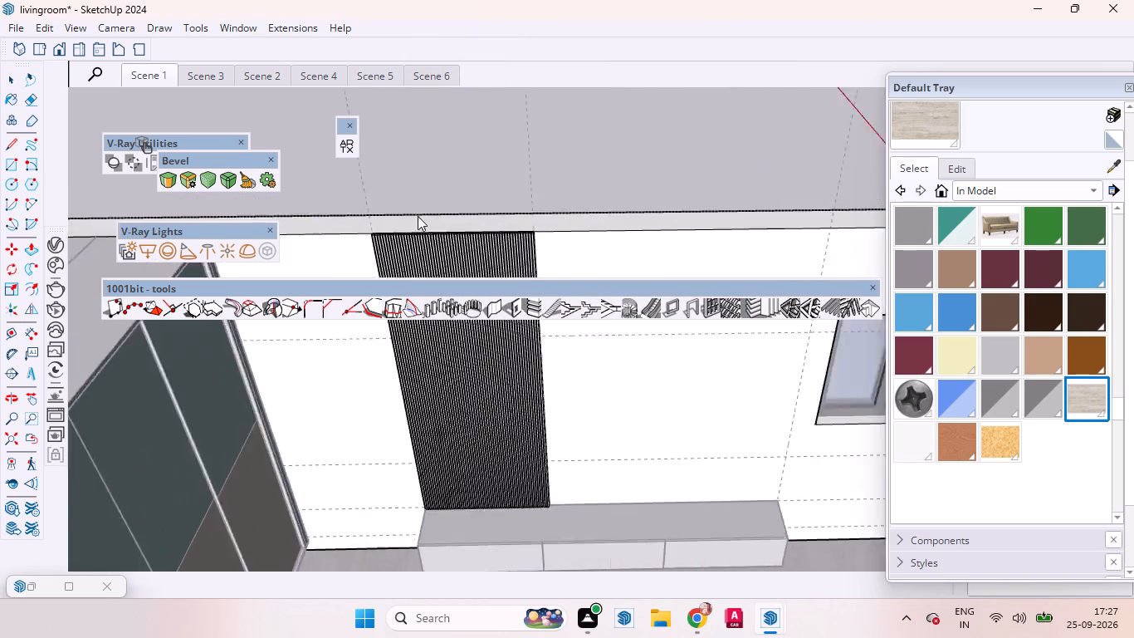
pyautogui.scroll(12, 418, 216)
pyautogui.moveTo(424, 376); pyautogui.dragTo(435, 511, button='middle')
pyautogui.scroll(2, 709, 228)
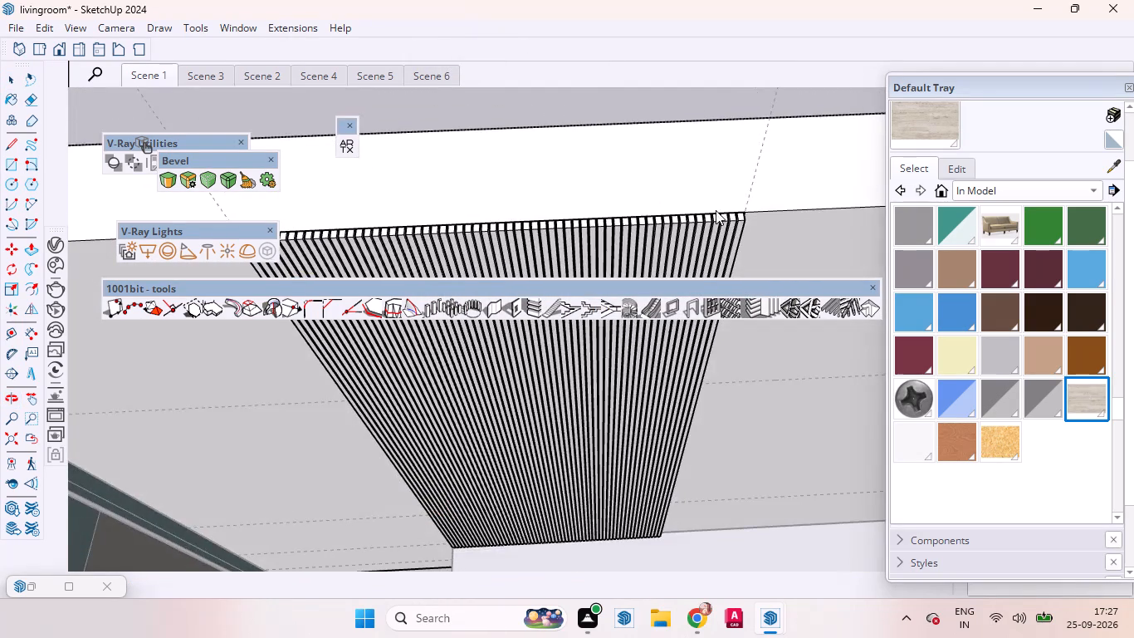
pyautogui.scroll(4, 716, 210)
pyautogui.scroll(-6, 716, 209)
pyautogui.scroll(11, 716, 209)
pyautogui.moveTo(687, 352); pyautogui.dragTo(666, 350, button='middle')
pyautogui.scroll(-7, 616, 313)
pyautogui.scroll(1, 609, 204)
pyautogui.scroll(-3, 609, 207)
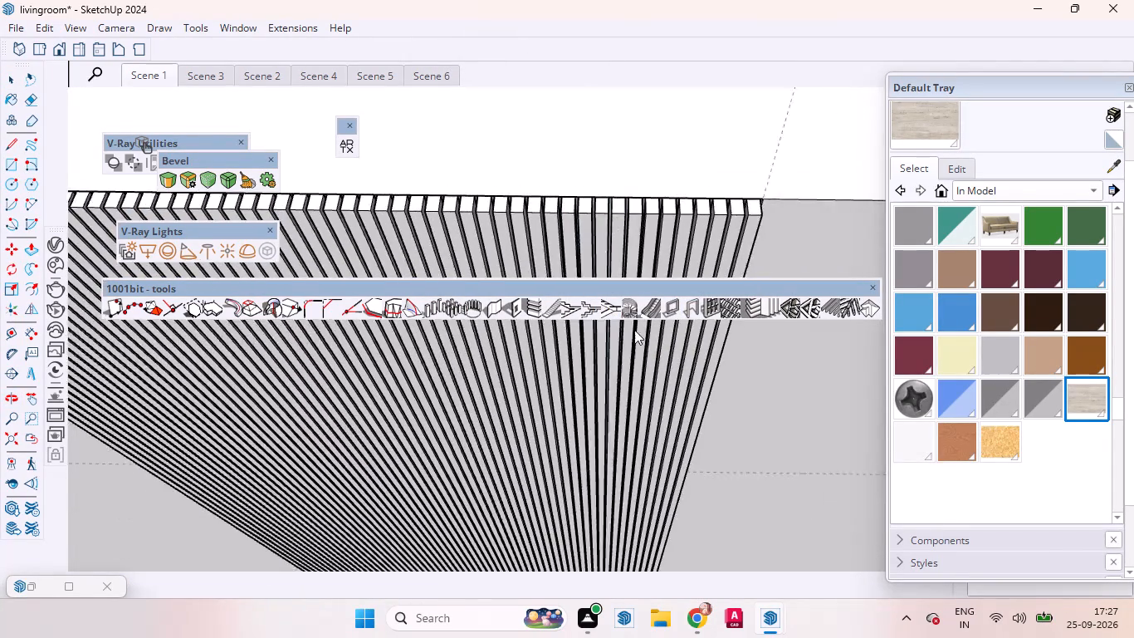
pyautogui.scroll(-20, 634, 330)
pyautogui.scroll(-3, 634, 330)
pyautogui.scroll(1, 629, 406)
pyautogui.scroll(-1, 629, 406)
pyautogui.moveTo(627, 439); pyautogui.dragTo(581, 315, button='middle')
pyautogui.scroll(1, 588, 306)
pyautogui.scroll(-5, 619, 389)
pyautogui.scroll(4, 618, 397)
pyautogui.scroll(-2, 618, 398)
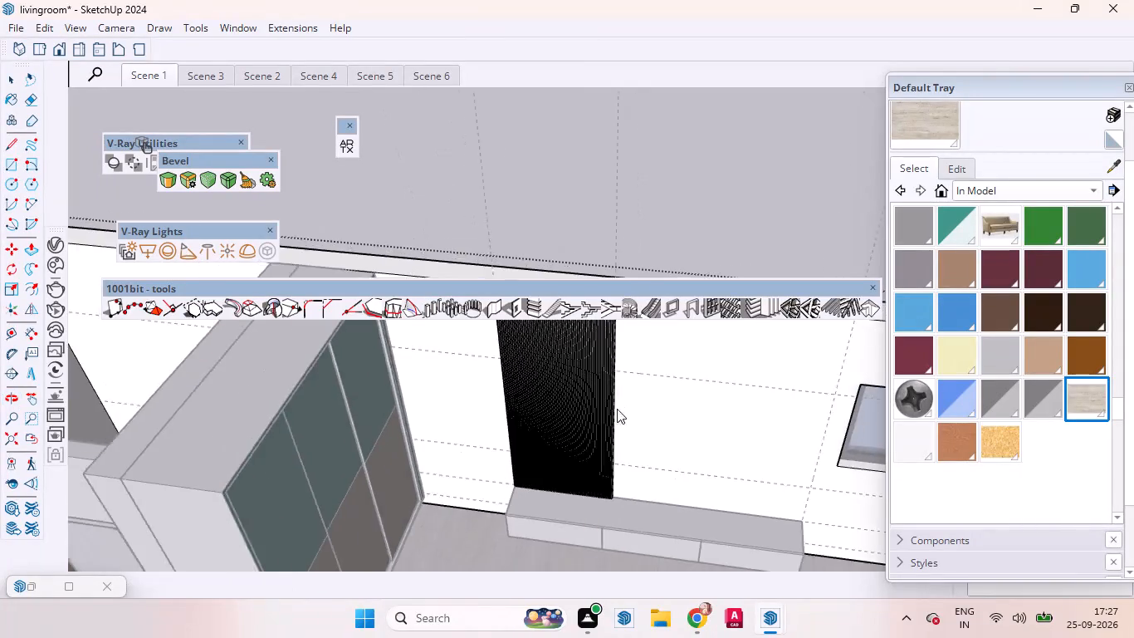
pyautogui.scroll(-2, 617, 409)
pyautogui.scroll(3, 579, 409)
pyautogui.scroll(-3, 578, 409)
pyautogui.scroll(1, 577, 411)
pyautogui.scroll(-8, 577, 411)
# Close the wall group for editing and return to the whole model.
pyautogui.click(784, 373)
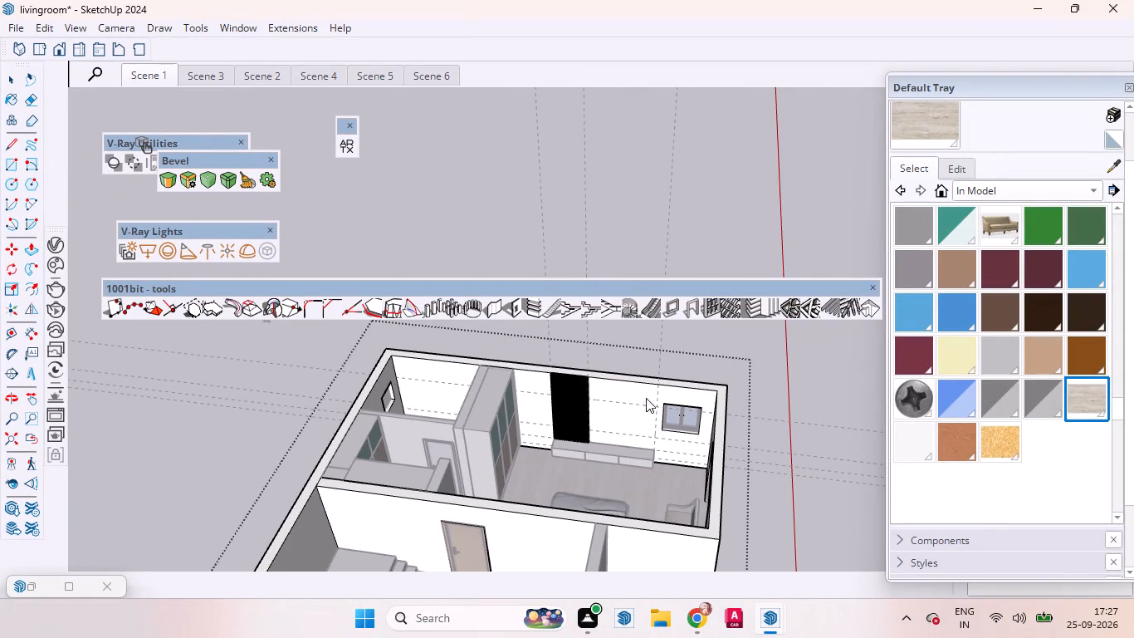
pyautogui.doubleClick(556, 190)
pyautogui.click(272, 387)
pyautogui.click(7, 77)
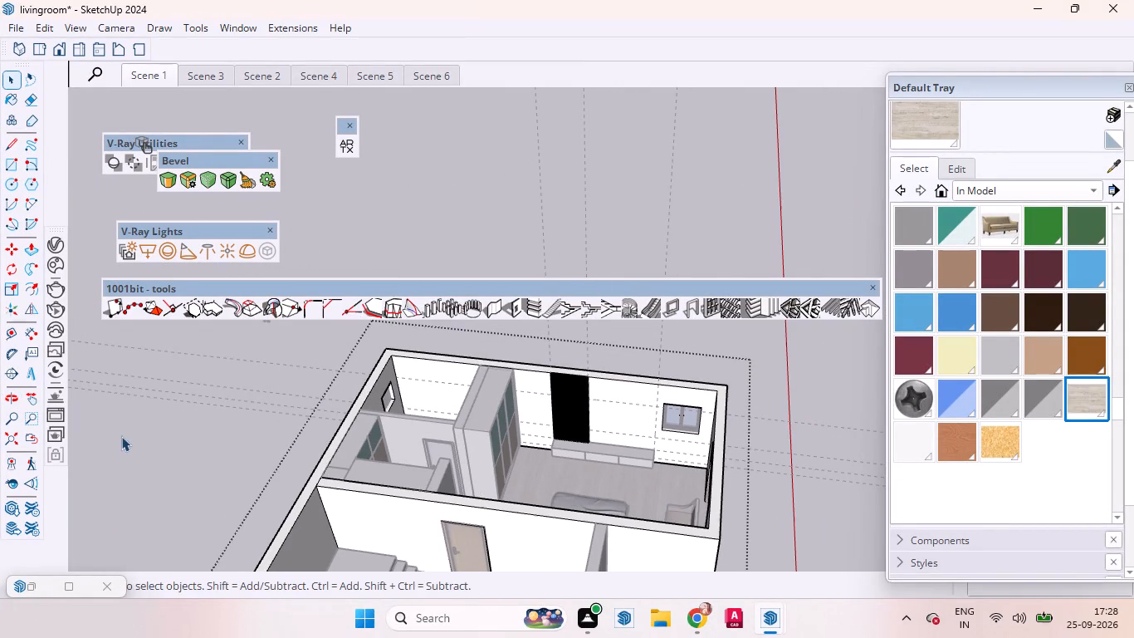
pyautogui.click(143, 462)
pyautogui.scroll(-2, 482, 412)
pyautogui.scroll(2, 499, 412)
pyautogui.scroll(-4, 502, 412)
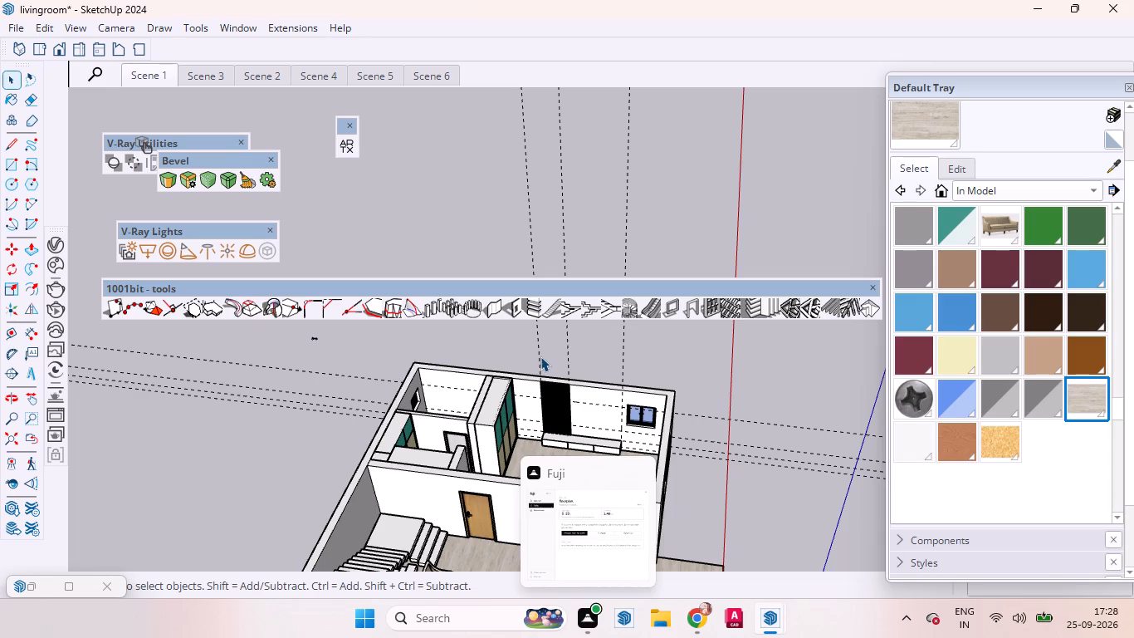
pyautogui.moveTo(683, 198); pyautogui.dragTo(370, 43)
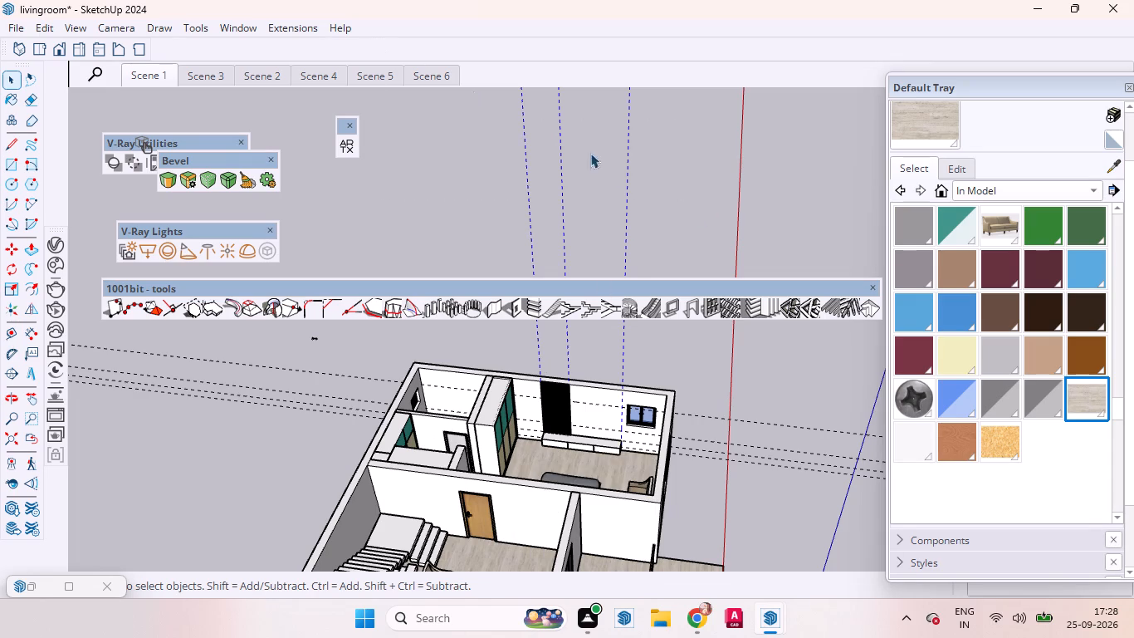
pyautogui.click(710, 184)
# Draw a 1' 6" vertical line on the rear wall beside the louvred panel, from the cabinet's rear top edge up to the horizontal guide.
pyautogui.scroll(7, 597, 465)
pyautogui.scroll(-1, 602, 463)
pyautogui.scroll(1, 603, 449)
pyautogui.moveTo(594, 384); pyautogui.dragTo(617, 362, button='middle')
pyautogui.scroll(-4, 612, 439)
pyautogui.scroll(6, 617, 454)
pyautogui.moveTo(583, 444); pyautogui.dragTo(587, 441, button='middle')
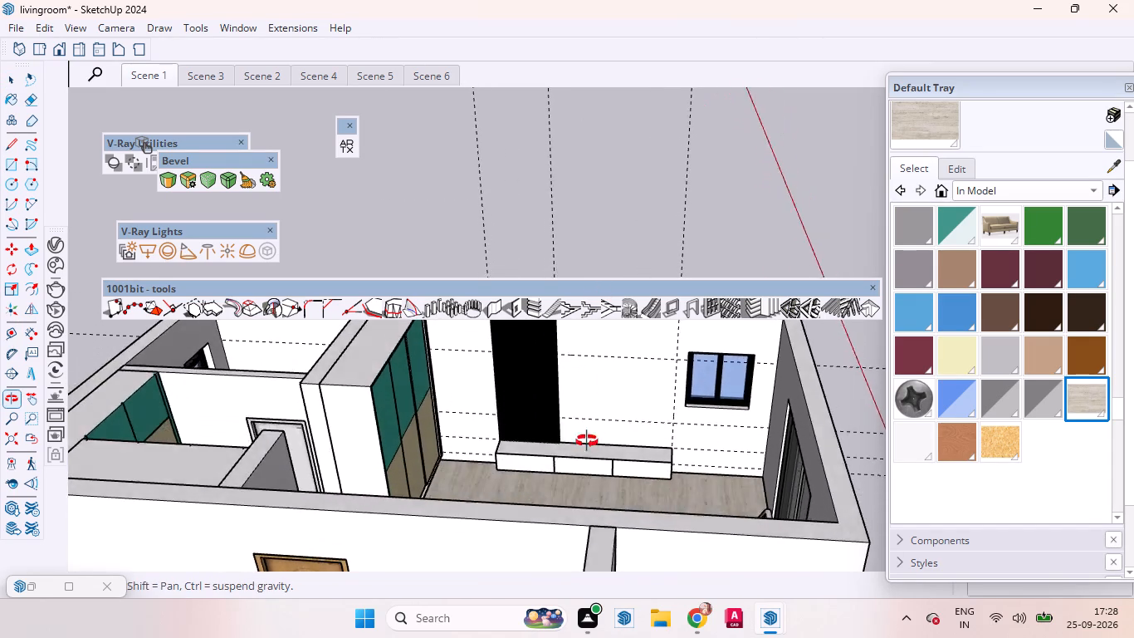
pyautogui.moveTo(587, 441); pyautogui.dragTo(589, 479, button='middle')
pyautogui.scroll(4, 591, 434)
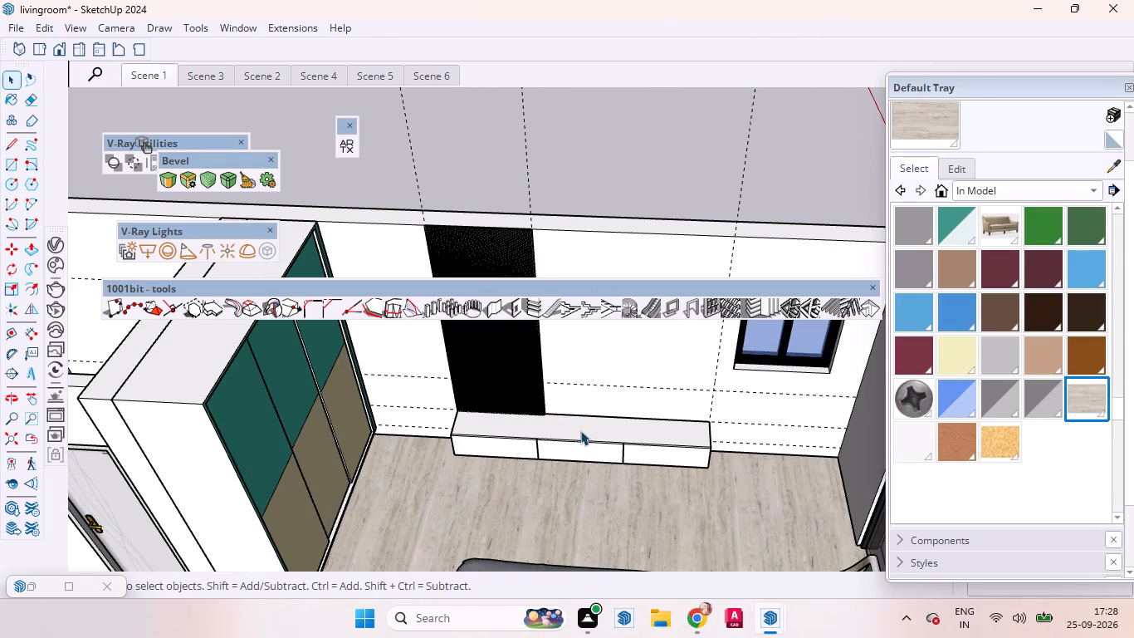
pyautogui.press('l')
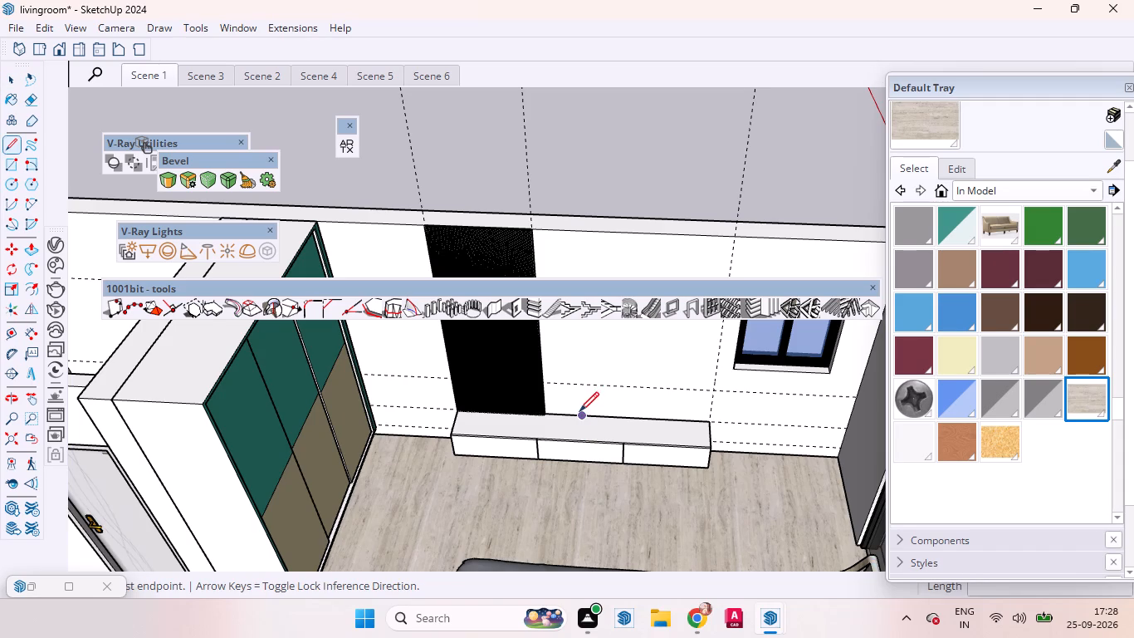
pyautogui.click(583, 415)
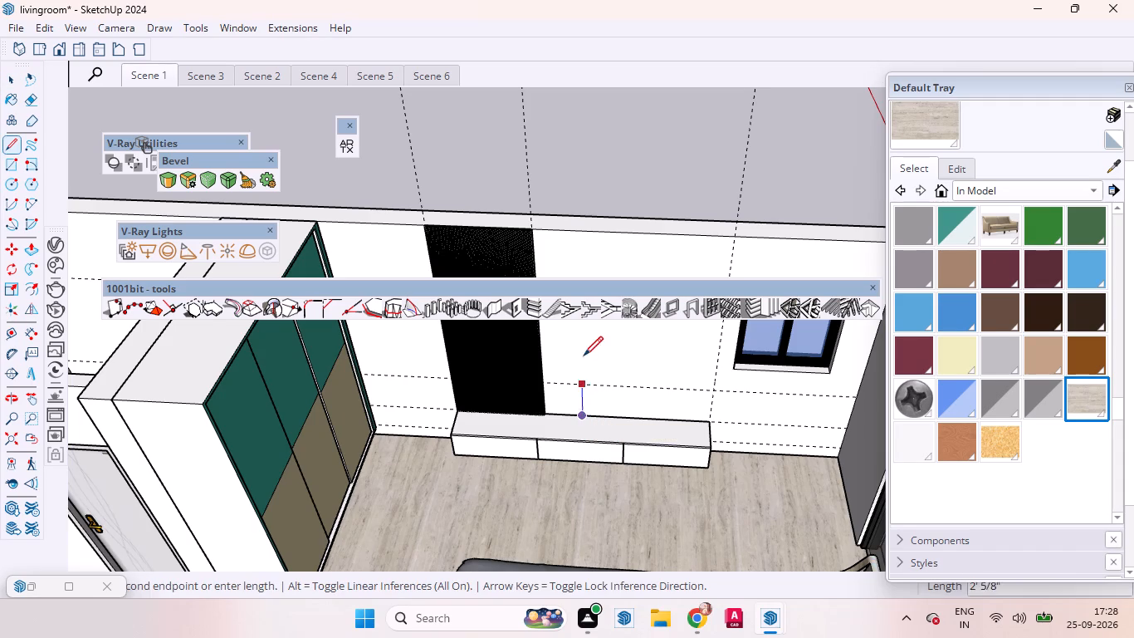
pyautogui.scroll(-4, 590, 427)
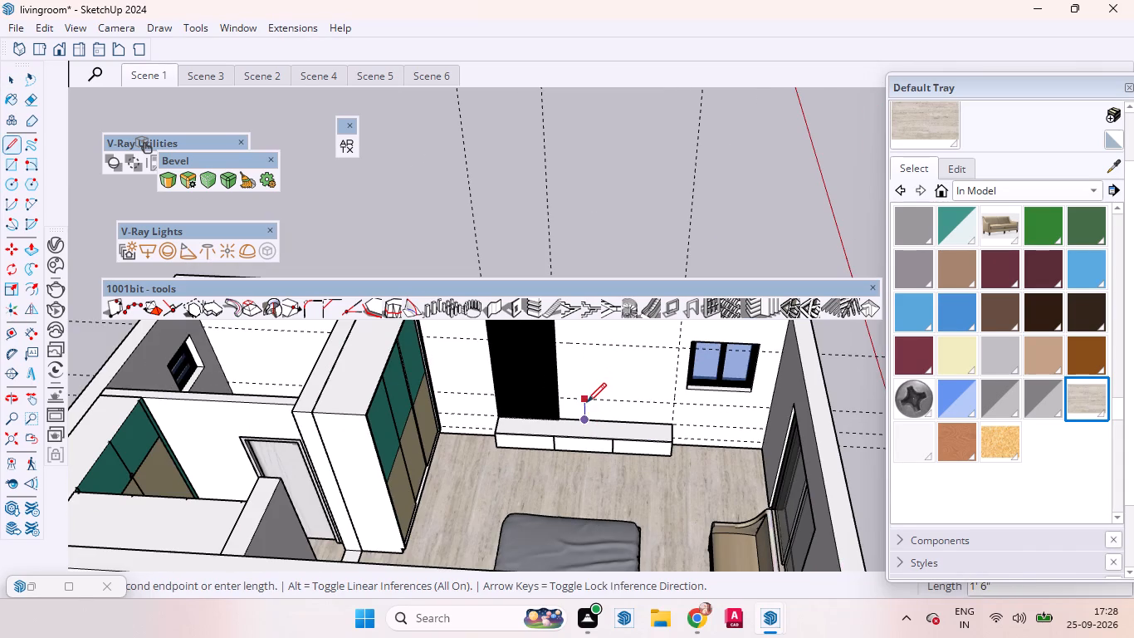
pyautogui.scroll(9, 586, 403)
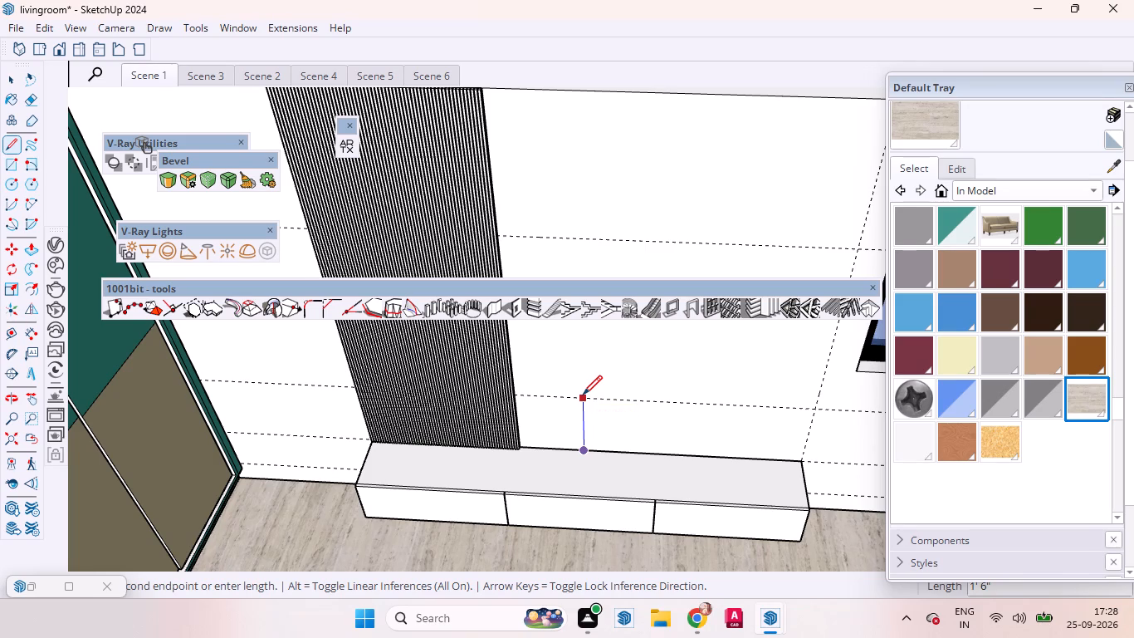
pyautogui.click(583, 395)
pyautogui.press('space')
# Place vertical guides 2' to either side of the short vertical line above the low cabinet.
pyautogui.scroll(-11, 570, 429)
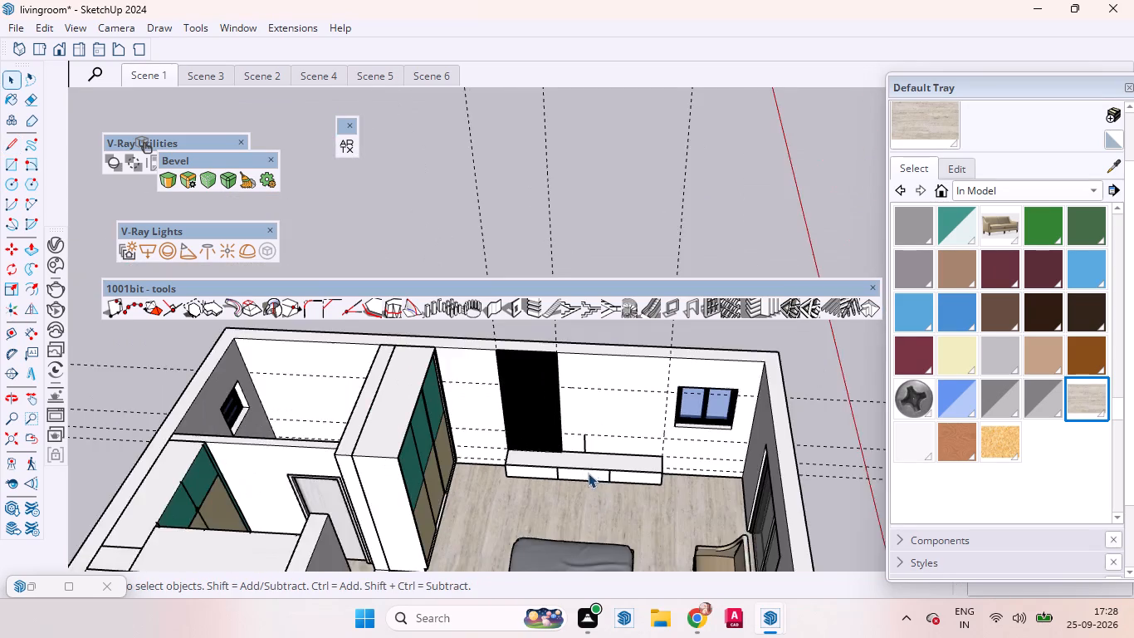
pyautogui.scroll(1, 585, 473)
pyautogui.scroll(-3, 585, 474)
pyautogui.scroll(3, 585, 474)
pyautogui.scroll(-1, 585, 474)
pyautogui.scroll(4, 594, 420)
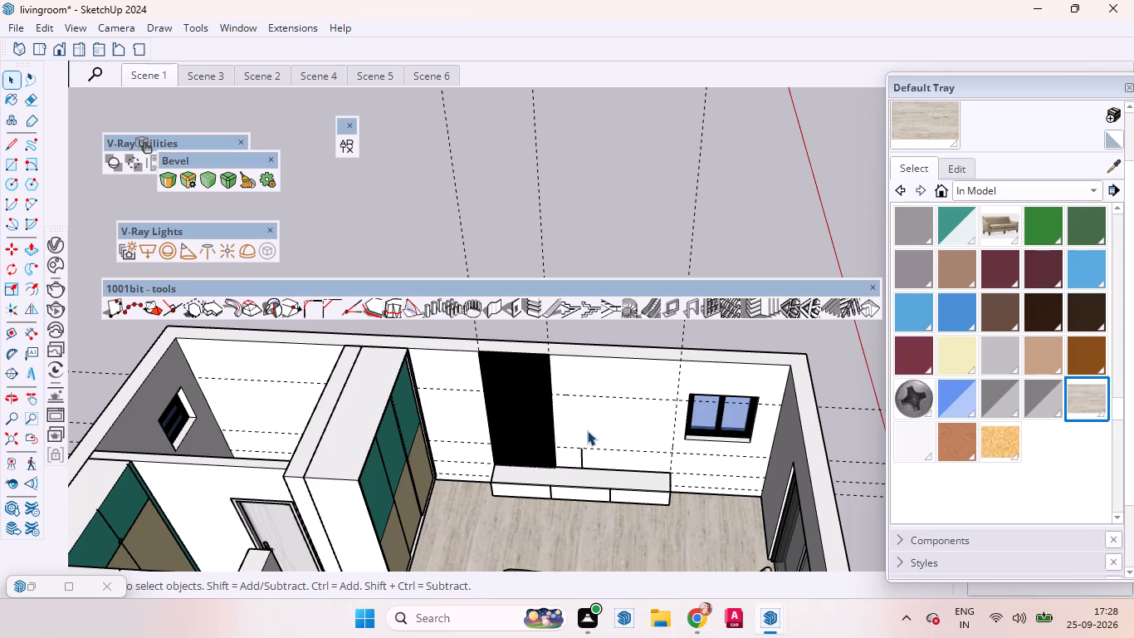
pyautogui.press('t')
pyautogui.scroll(12, 589, 459)
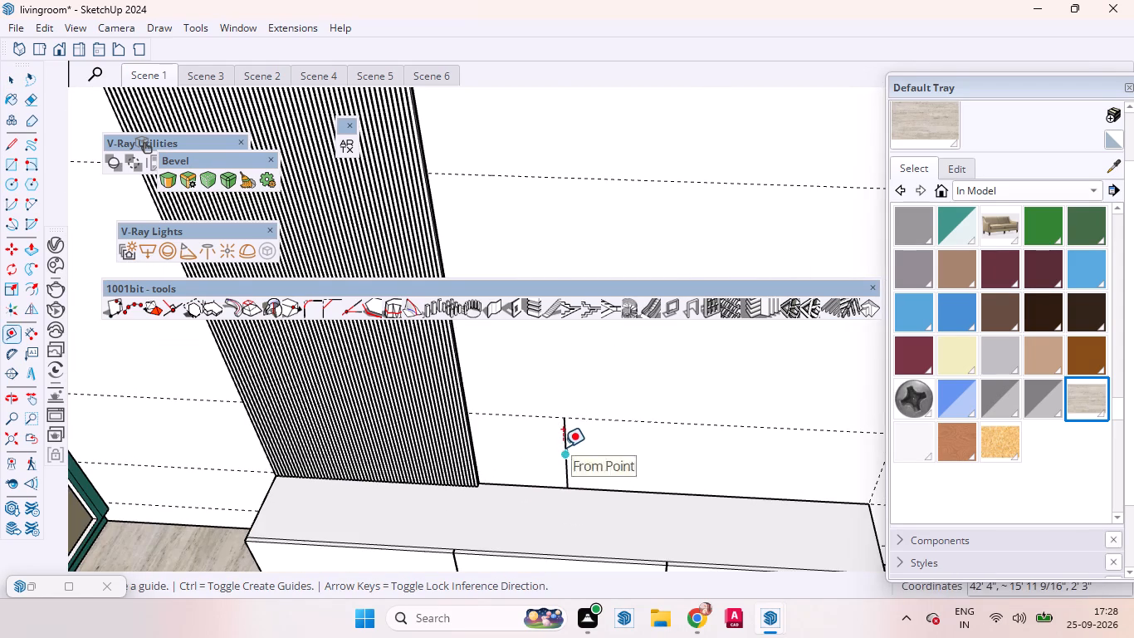
pyautogui.click(563, 447)
pyautogui.scroll(-8, 667, 458)
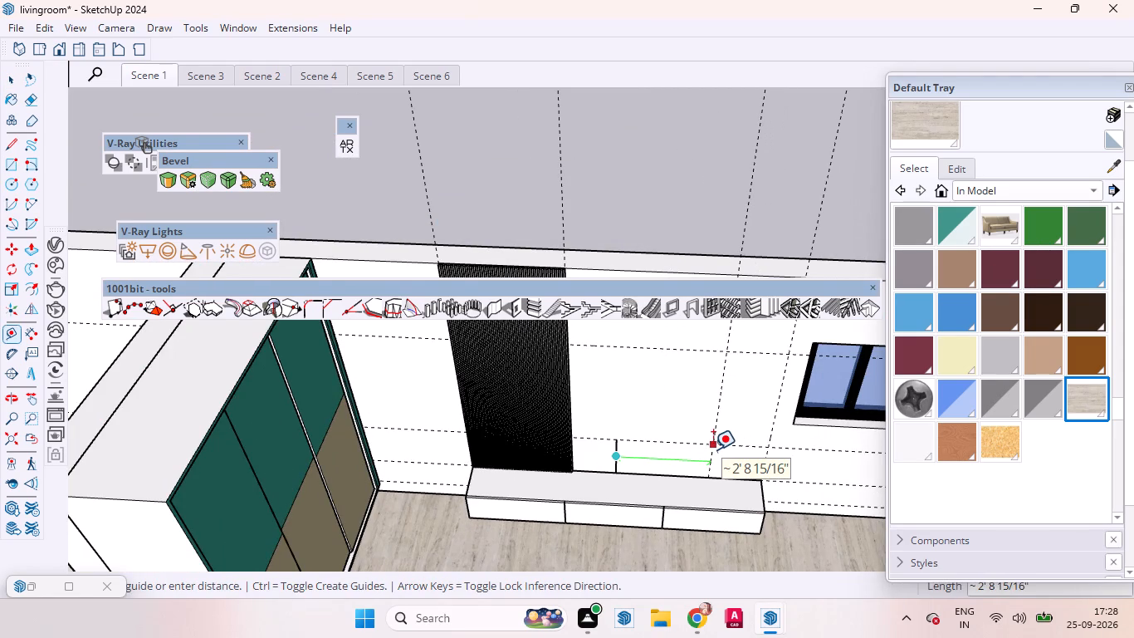
pyautogui.press('2')
pyautogui.press("'")
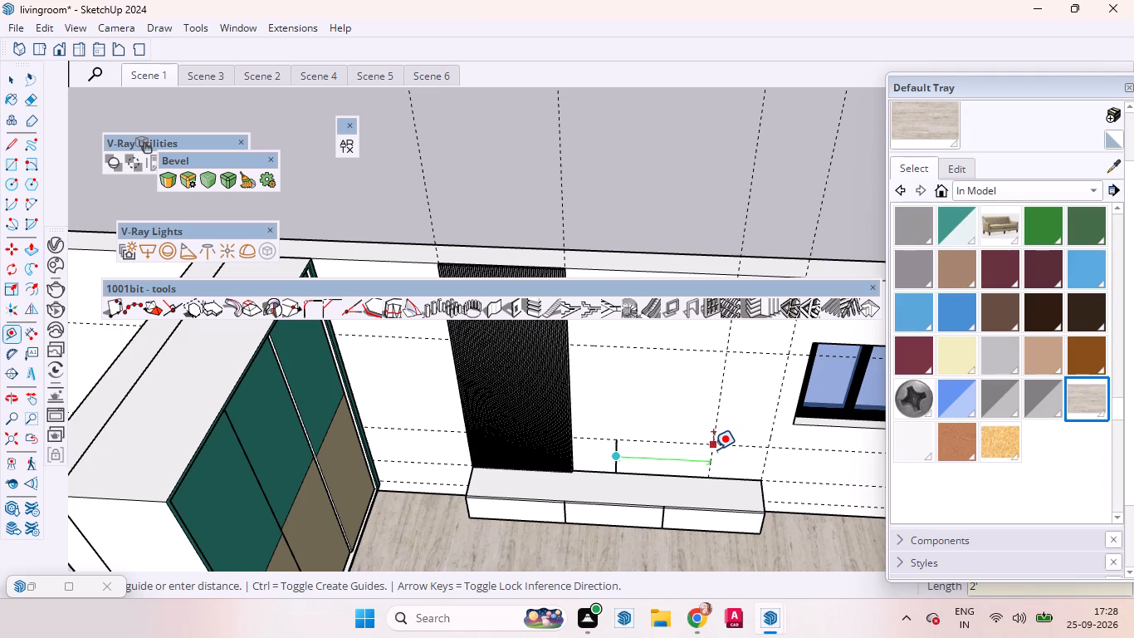
pyautogui.press('Return')
pyautogui.click(612, 459)
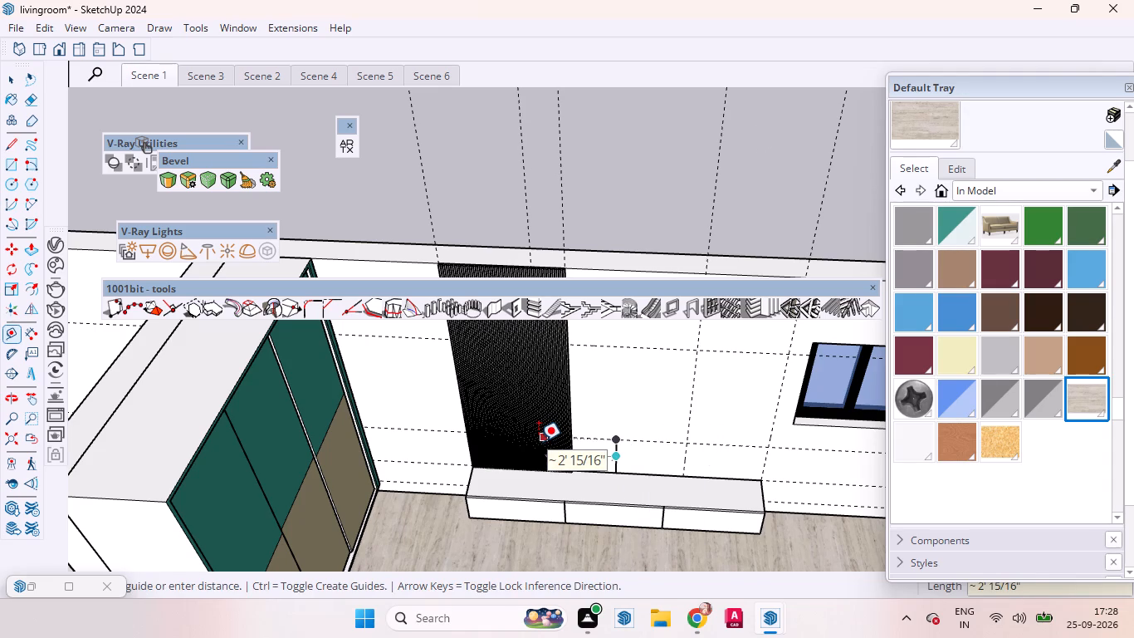
pyautogui.press('2')
pyautogui.press("'")
pyautogui.press('Return')
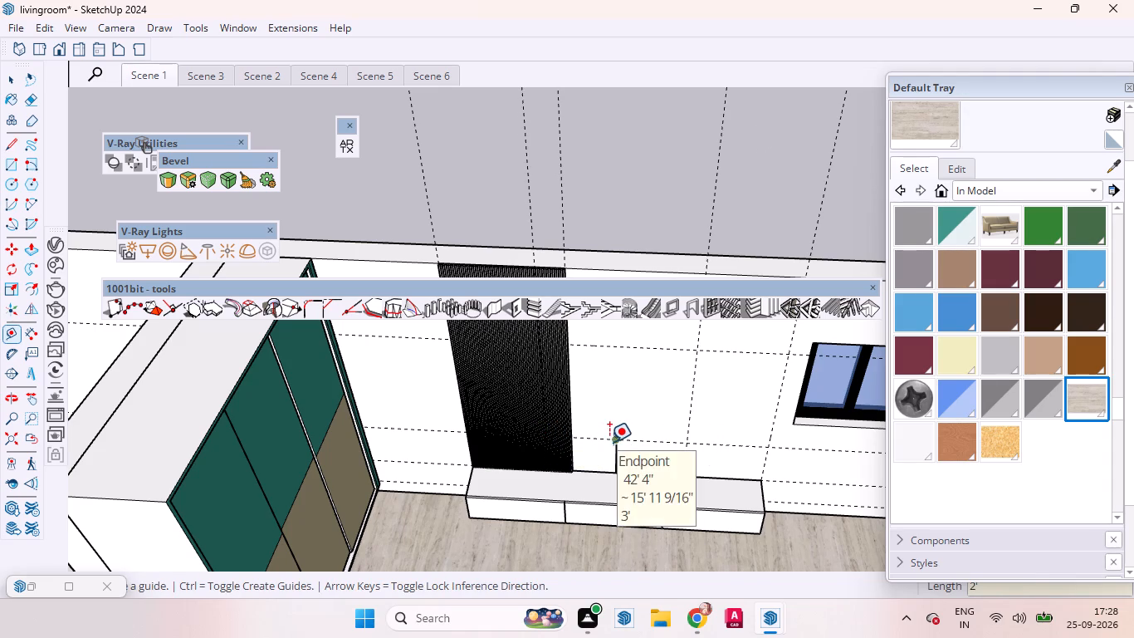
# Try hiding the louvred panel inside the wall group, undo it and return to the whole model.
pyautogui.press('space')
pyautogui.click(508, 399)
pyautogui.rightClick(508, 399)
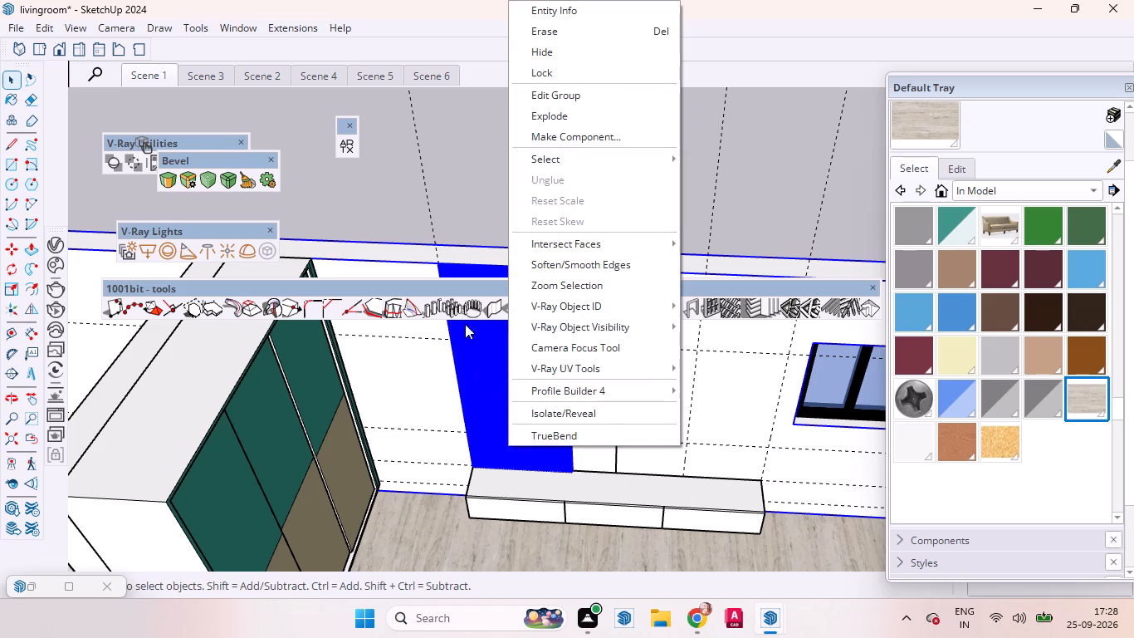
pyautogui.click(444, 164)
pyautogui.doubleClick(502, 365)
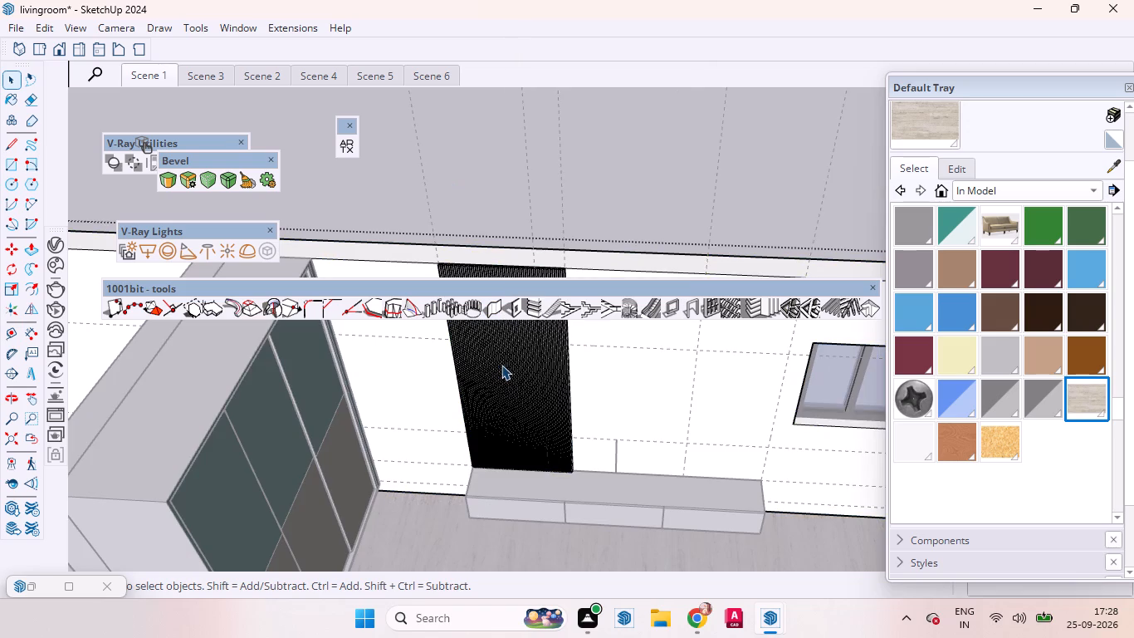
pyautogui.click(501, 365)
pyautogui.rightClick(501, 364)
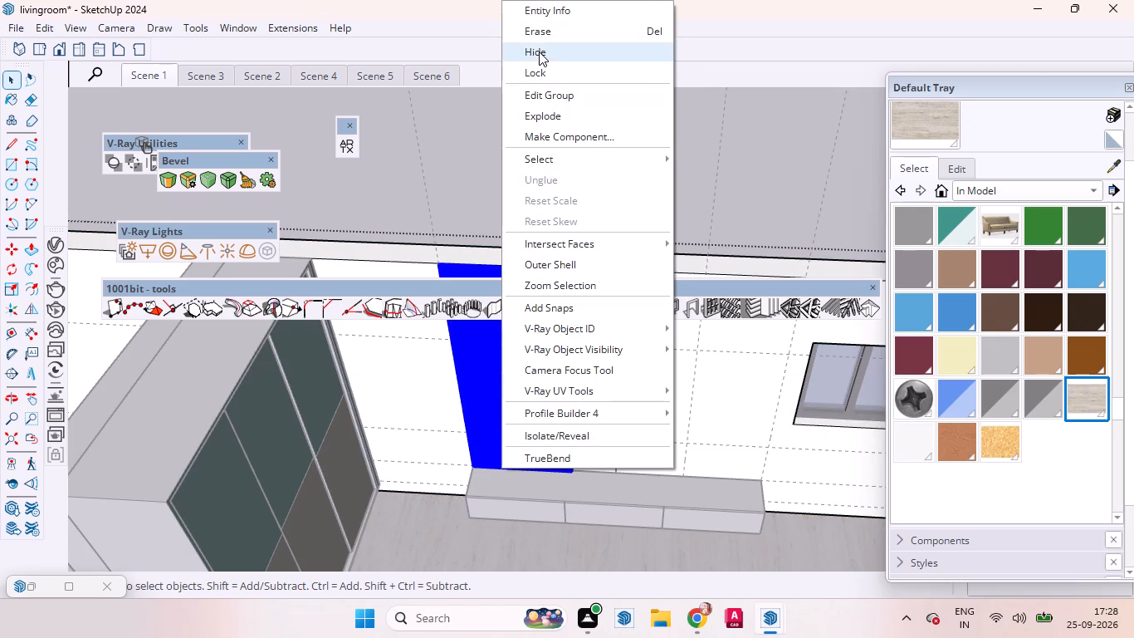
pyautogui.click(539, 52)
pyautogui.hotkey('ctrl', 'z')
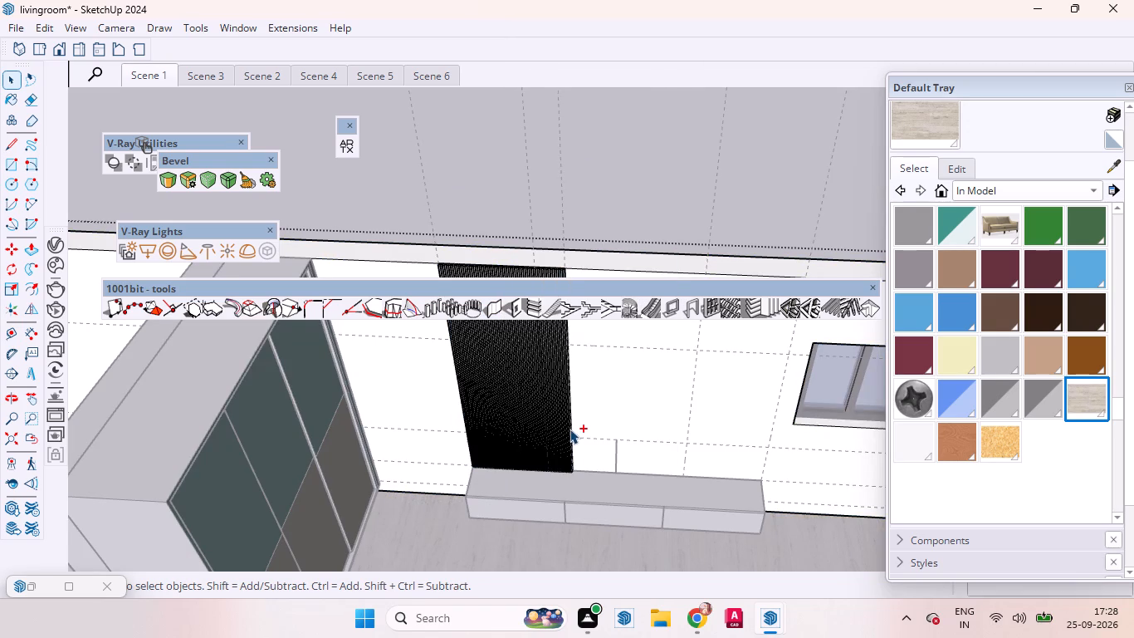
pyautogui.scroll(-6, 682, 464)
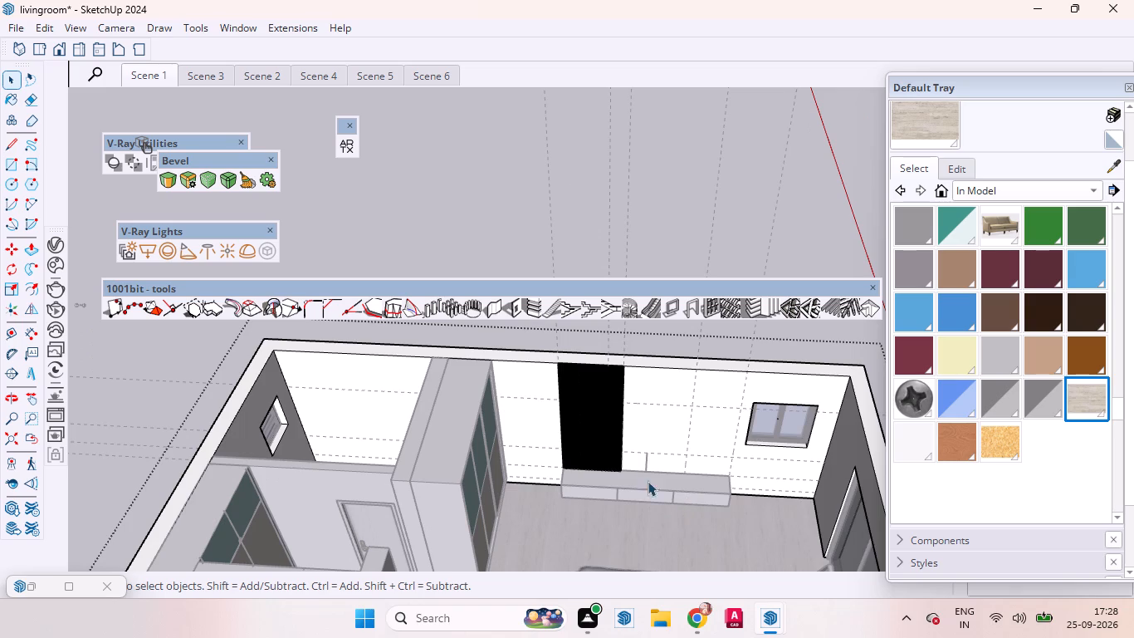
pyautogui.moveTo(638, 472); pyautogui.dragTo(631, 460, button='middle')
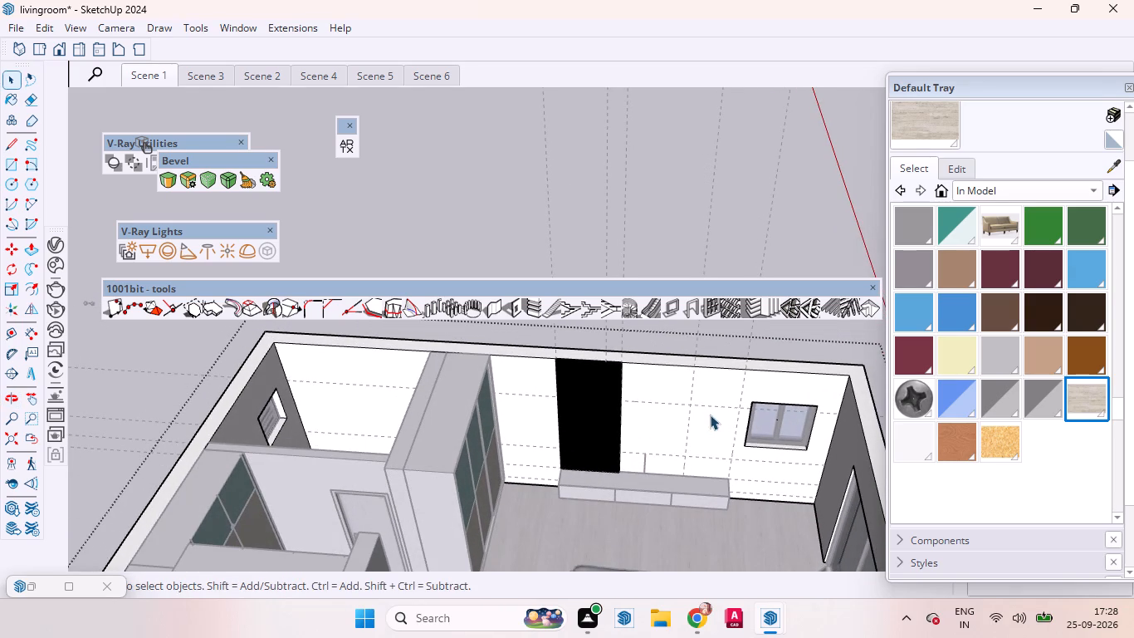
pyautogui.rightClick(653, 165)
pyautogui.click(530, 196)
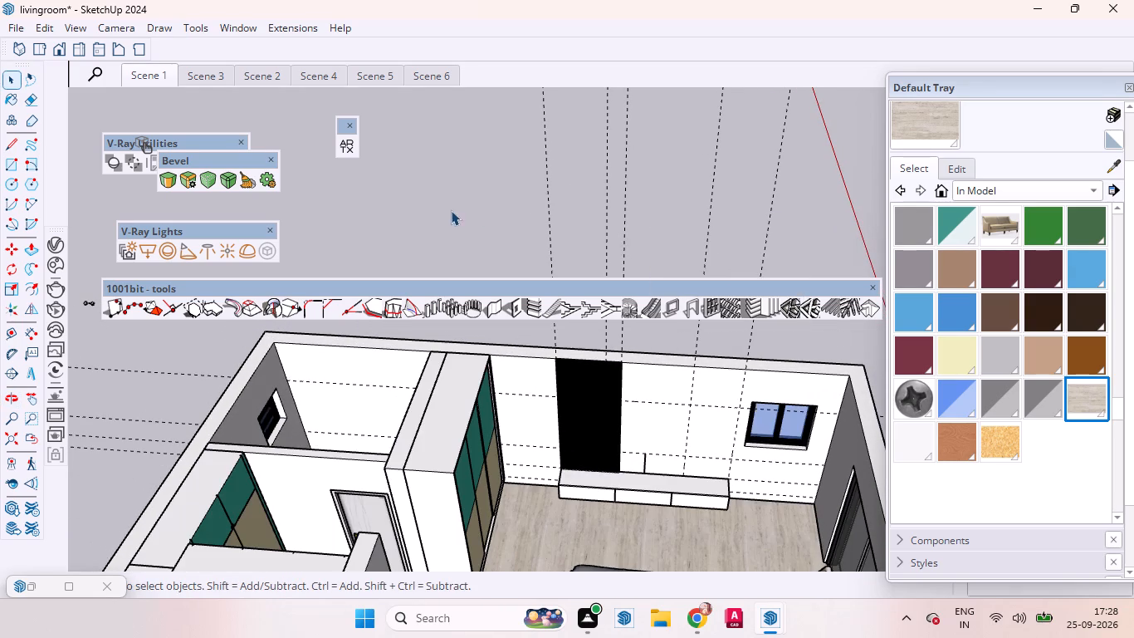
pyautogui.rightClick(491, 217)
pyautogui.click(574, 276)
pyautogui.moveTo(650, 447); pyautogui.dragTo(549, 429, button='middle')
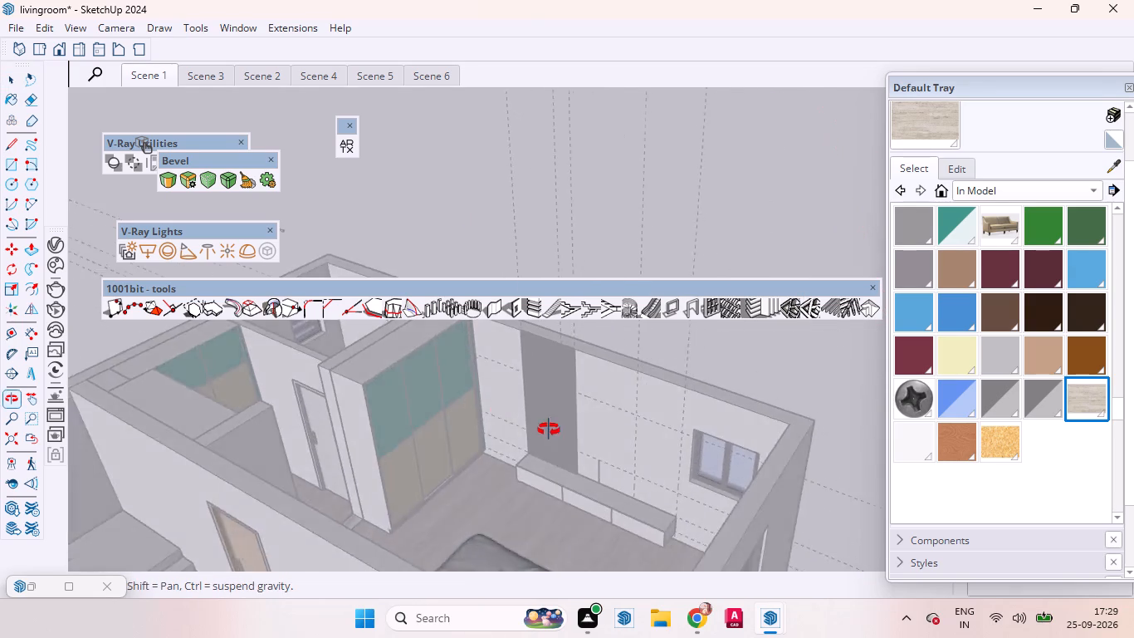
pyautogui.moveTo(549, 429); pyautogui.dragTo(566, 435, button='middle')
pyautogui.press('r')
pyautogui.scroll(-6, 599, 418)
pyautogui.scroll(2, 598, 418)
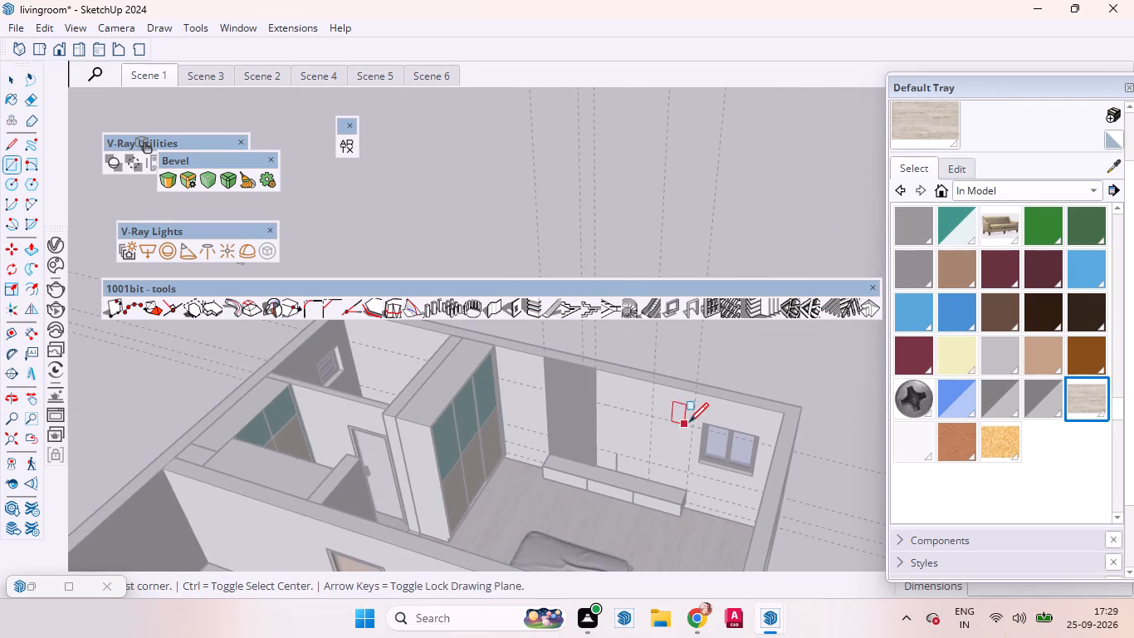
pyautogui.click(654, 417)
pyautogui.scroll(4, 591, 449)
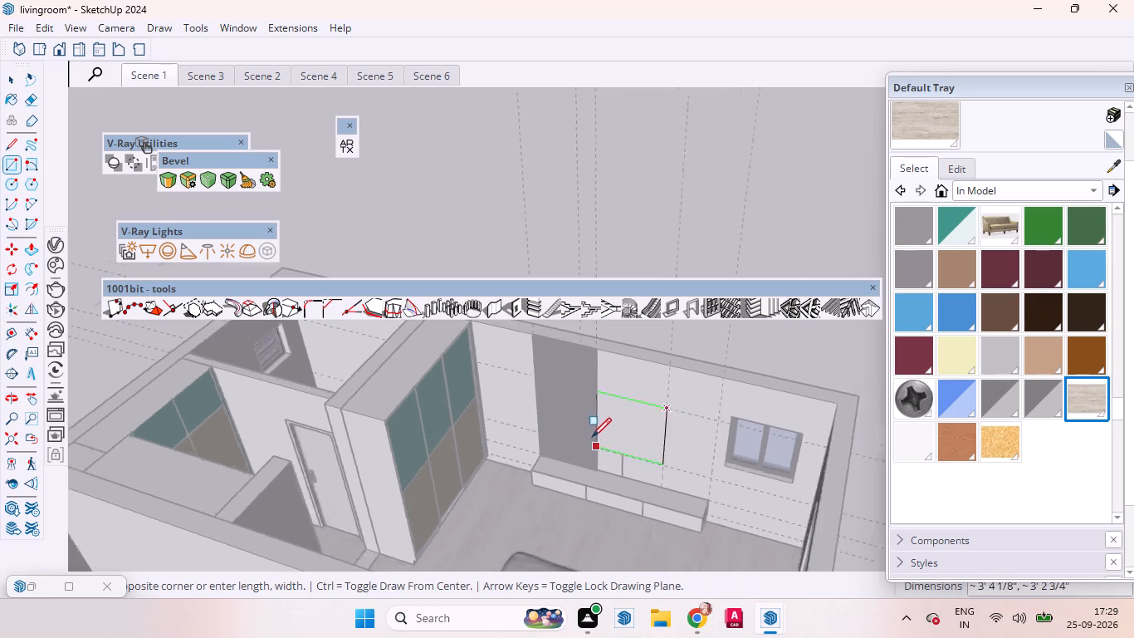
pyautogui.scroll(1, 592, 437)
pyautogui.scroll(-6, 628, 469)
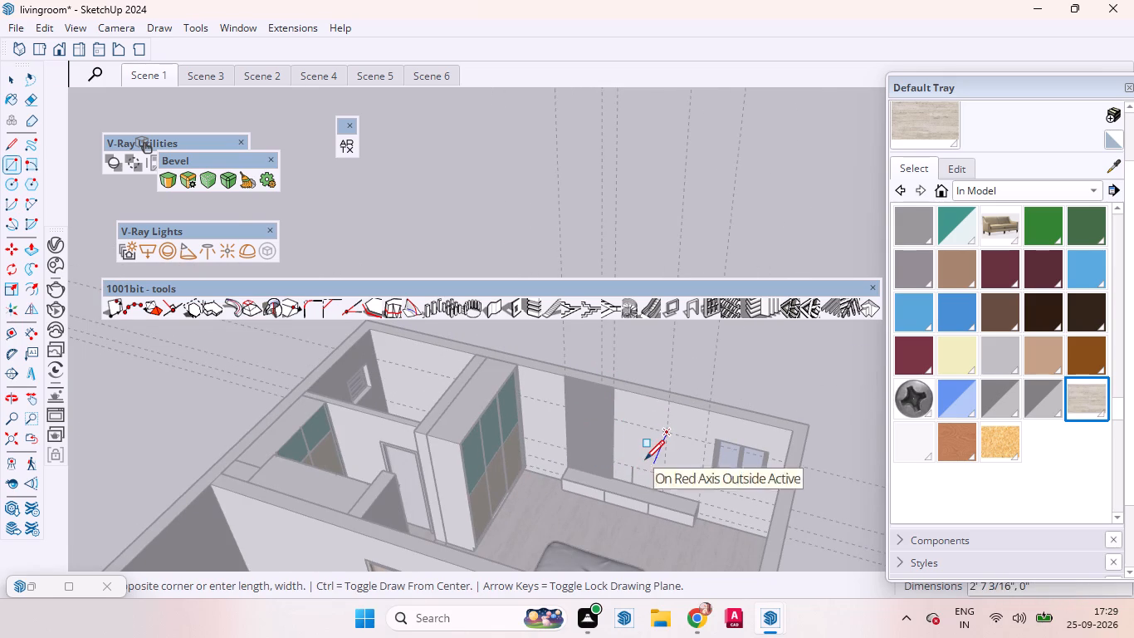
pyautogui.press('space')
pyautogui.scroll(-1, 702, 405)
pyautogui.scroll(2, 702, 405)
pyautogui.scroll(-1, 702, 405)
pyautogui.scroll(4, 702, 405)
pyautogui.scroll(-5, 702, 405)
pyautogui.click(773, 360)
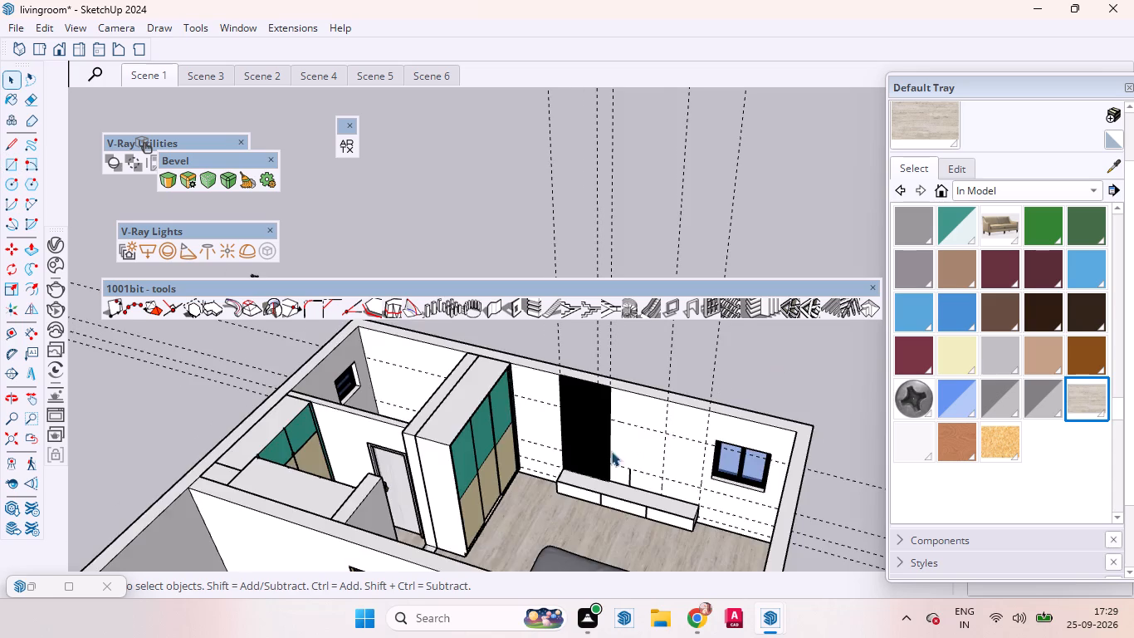
# Add two vertical guides from the guide on the window side of the line: 1' 6 1/8" towards the window and 3' 1 1/4" towards the louvres.
pyautogui.scroll(-2, 558, 469)
pyautogui.scroll(1, 558, 469)
pyautogui.scroll(-1, 560, 465)
pyautogui.moveTo(633, 458); pyautogui.dragTo(710, 414, button='middle')
pyautogui.scroll(4, 681, 434)
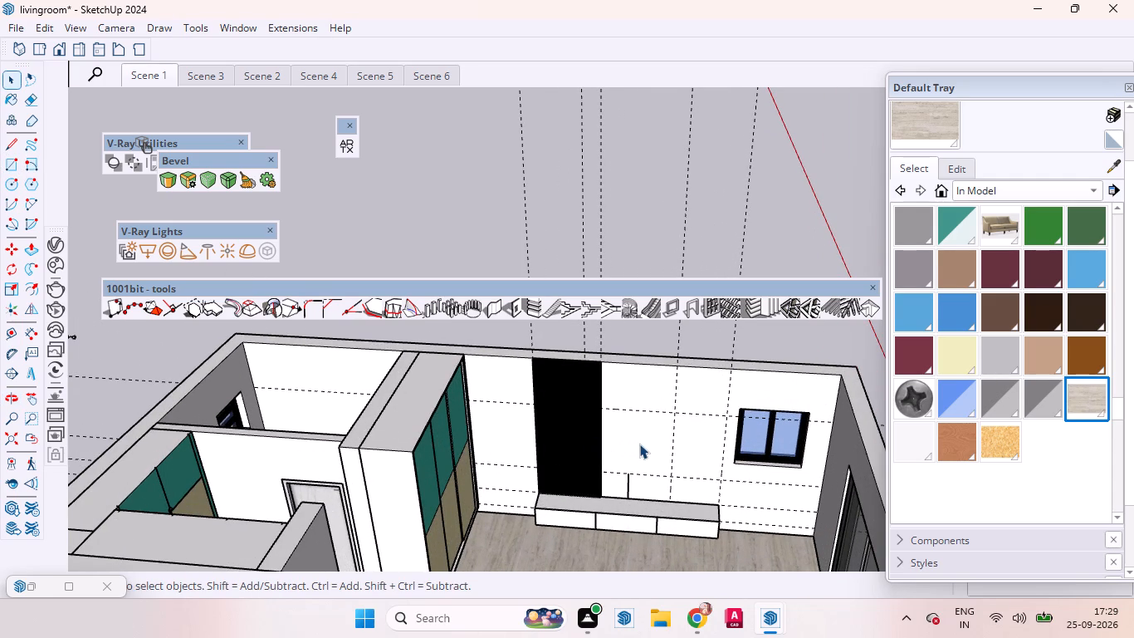
pyautogui.press('t')
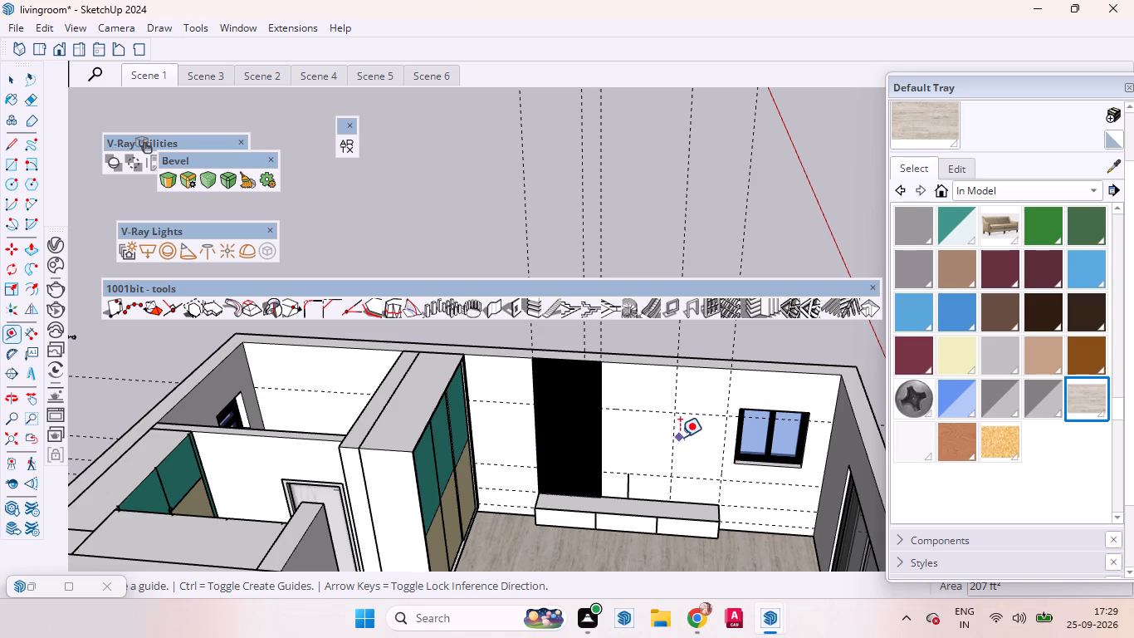
pyautogui.click(674, 437)
pyautogui.click(707, 435)
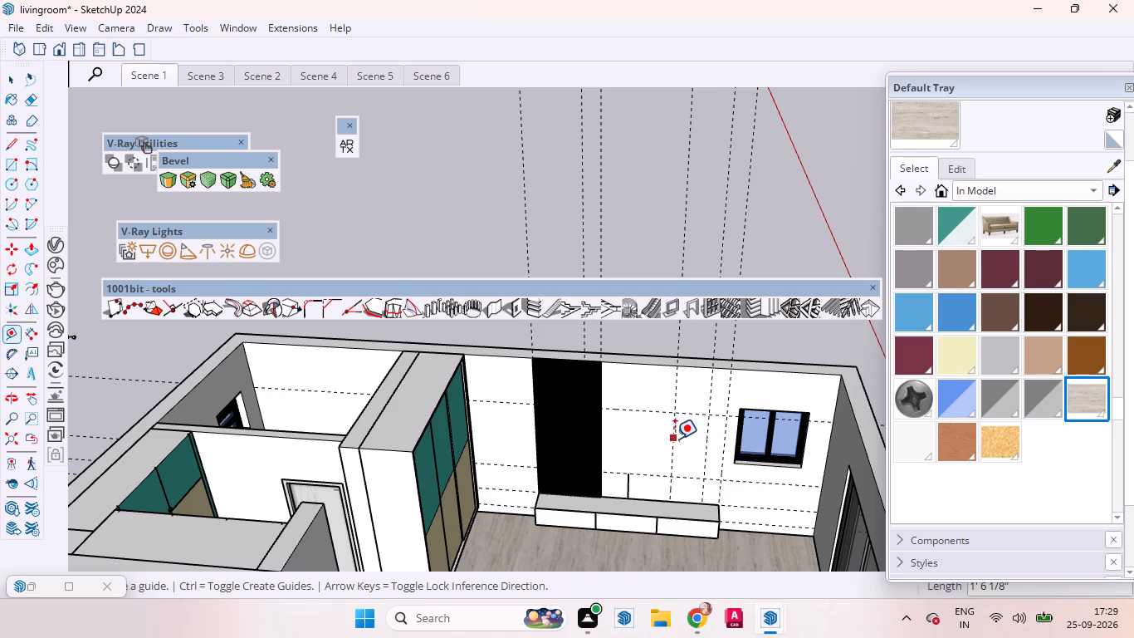
pyautogui.click(674, 439)
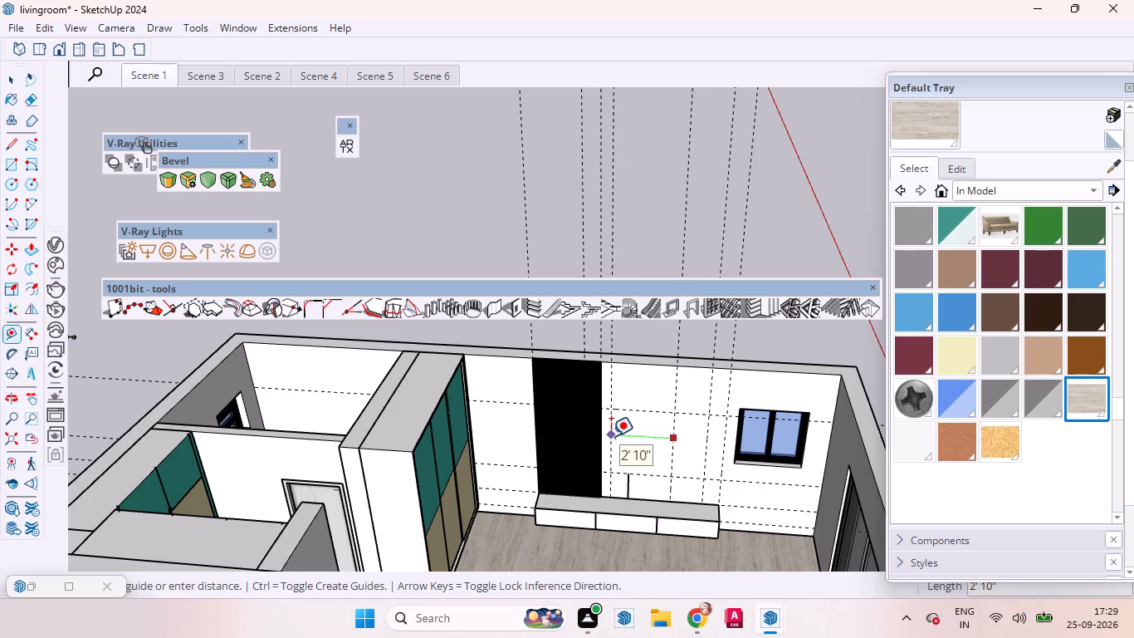
pyautogui.scroll(4, 609, 434)
pyautogui.scroll(-2, 609, 434)
pyautogui.scroll(5, 609, 434)
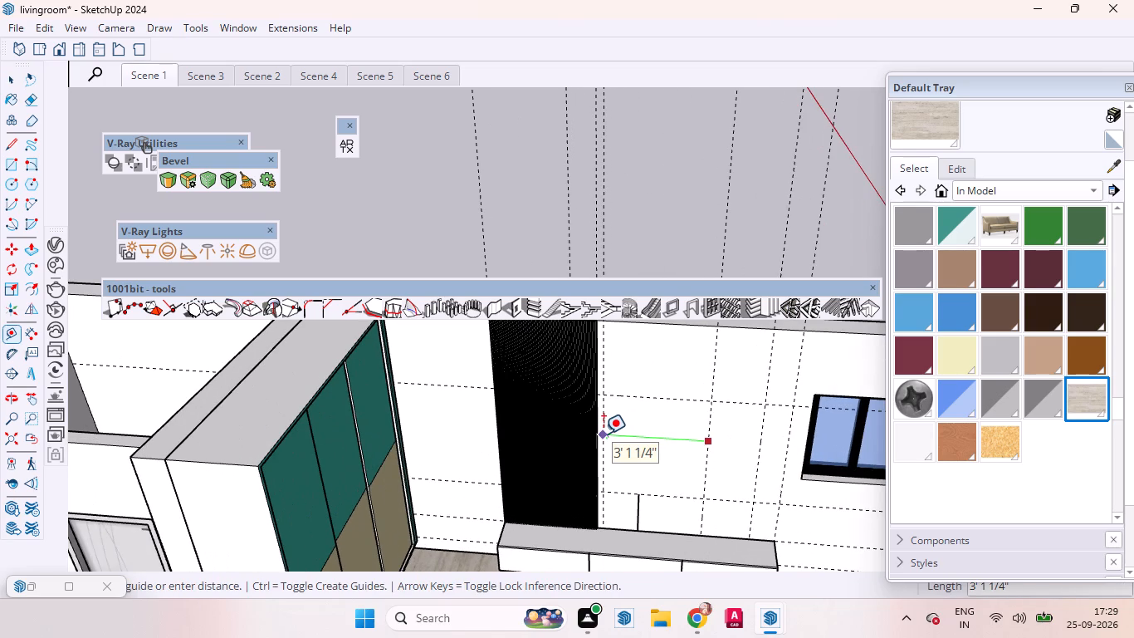
pyautogui.click(604, 434)
pyautogui.press('space')
# In a new group, draw a 4' 7 3/8" by 3' 7" rectangle on the rear wall between the louvred panel and the window.
pyautogui.rightClick(648, 213)
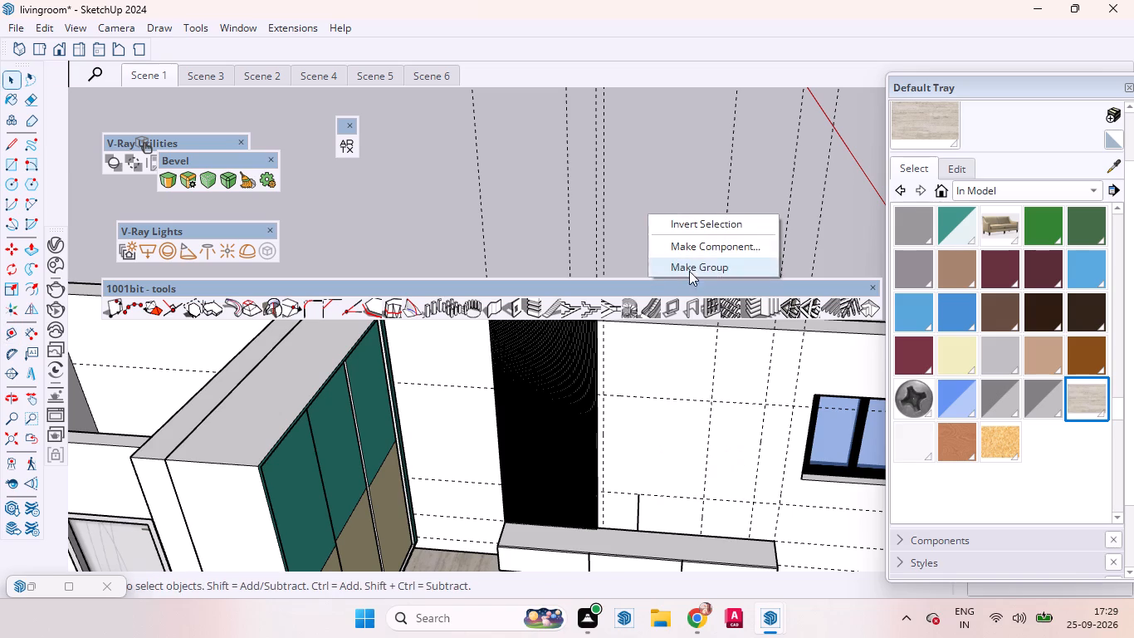
pyautogui.click(690, 275)
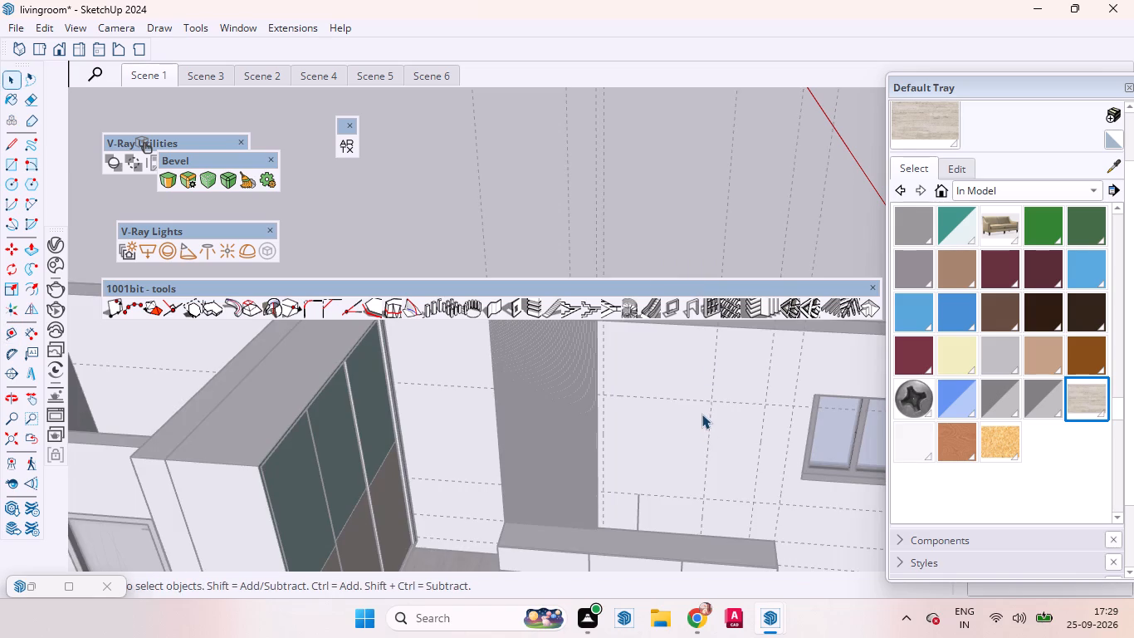
pyautogui.press('r')
pyautogui.scroll(6, 682, 441)
pyautogui.click(549, 363)
pyautogui.scroll(-5, 593, 444)
pyautogui.scroll(1, 582, 435)
pyautogui.click(710, 500)
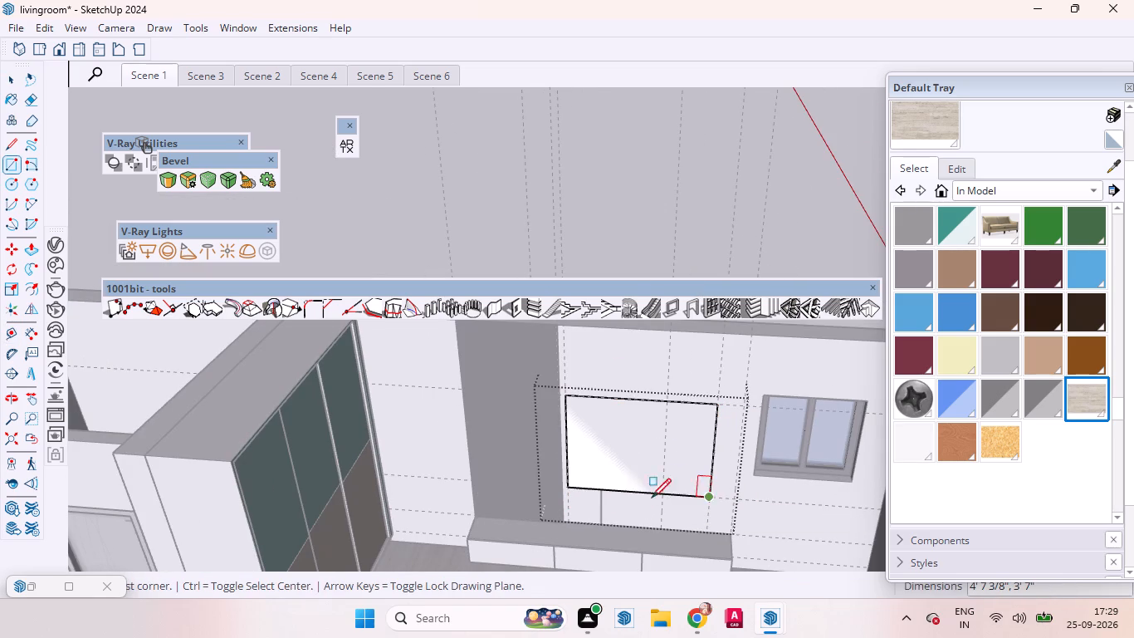
# Push/Pull the rectangle out from the wall by 1" and close its group.
pyautogui.press('p')
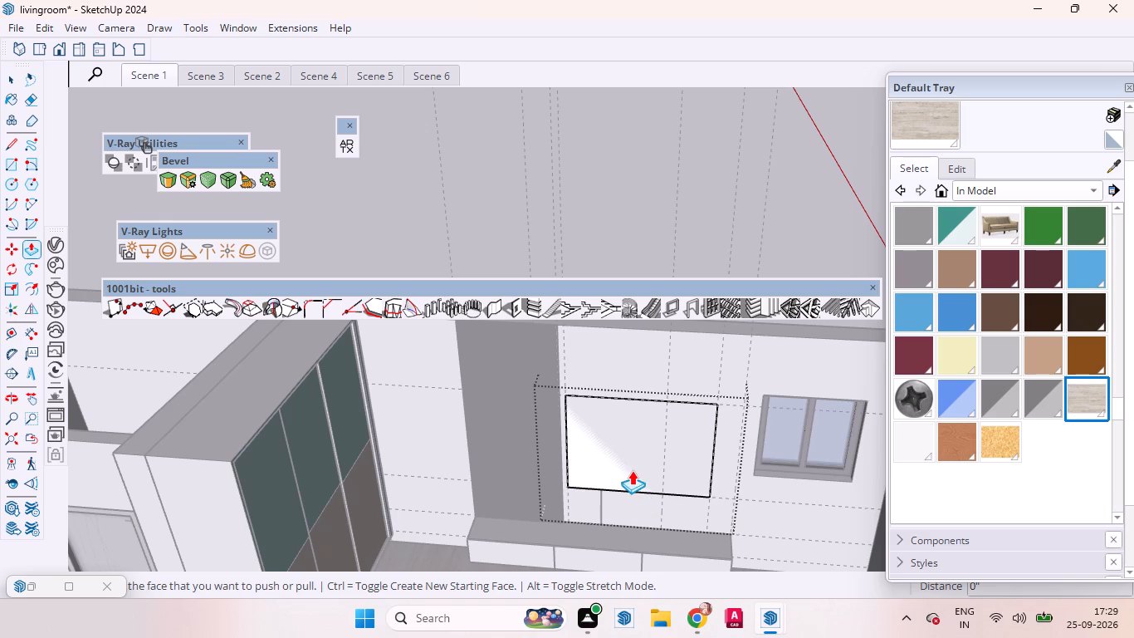
pyautogui.moveTo(629, 465); pyautogui.dragTo(625, 477)
pyautogui.press('1')
pyautogui.press('0')
pyautogui.press('BackSpace')
pyautogui.press('BackSpace')
pyautogui.press('1')
pyautogui.press('Return')
pyautogui.press('space')
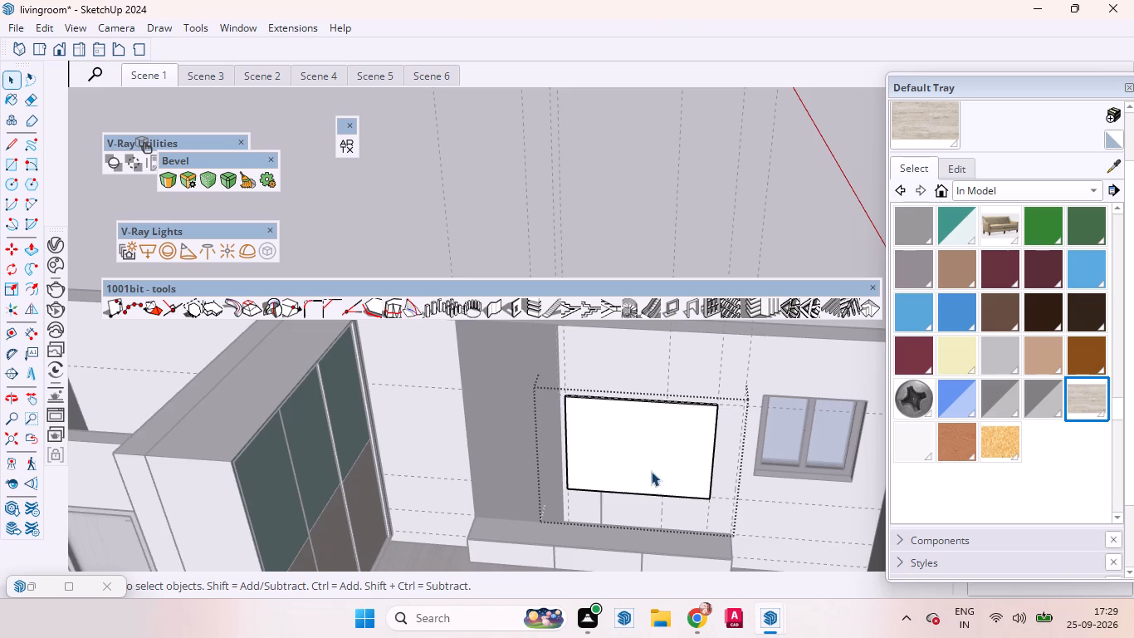
pyautogui.scroll(1, 648, 498)
pyautogui.scroll(-1, 645, 517)
pyautogui.scroll(2, 643, 526)
pyautogui.scroll(-2, 636, 545)
pyautogui.click(613, 243)
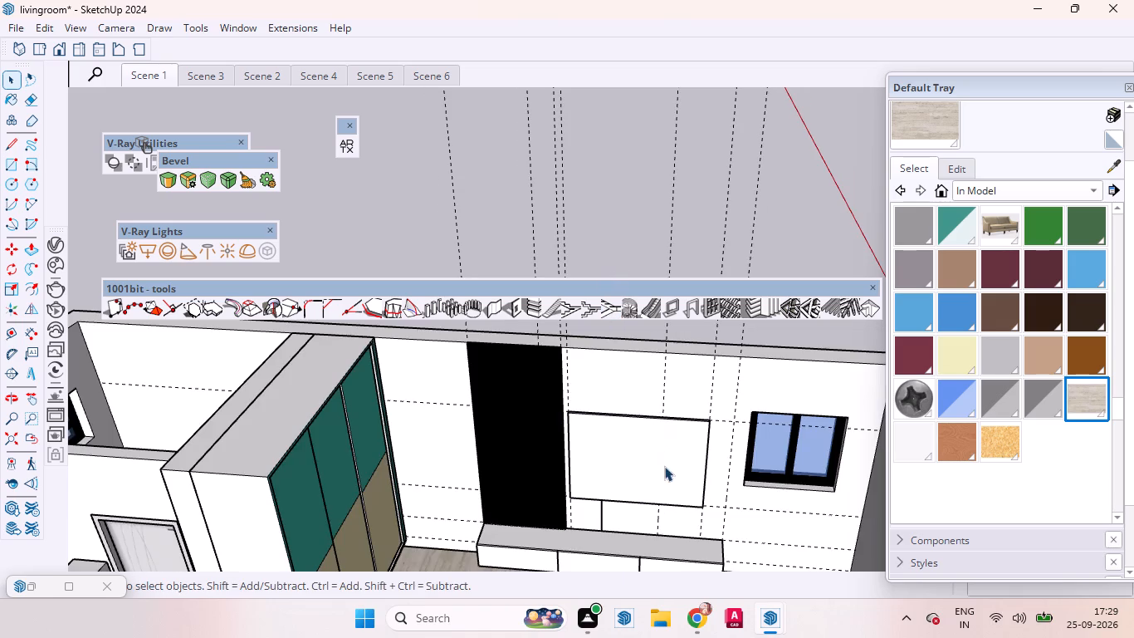
# Move the rectangular wall panel along the rear wall towards the louvres, bringing its bottom-edge midpoint to the vertical line.
pyautogui.moveTo(664, 466); pyautogui.dragTo(628, 431, button='middle')
pyautogui.scroll(3, 650, 488)
pyautogui.scroll(-3, 651, 488)
pyautogui.scroll(1, 651, 488)
pyautogui.scroll(-1, 618, 477)
pyautogui.scroll(3, 618, 477)
pyautogui.scroll(-2, 618, 477)
pyautogui.scroll(3, 645, 493)
pyautogui.scroll(-4, 645, 493)
pyautogui.scroll(1, 645, 493)
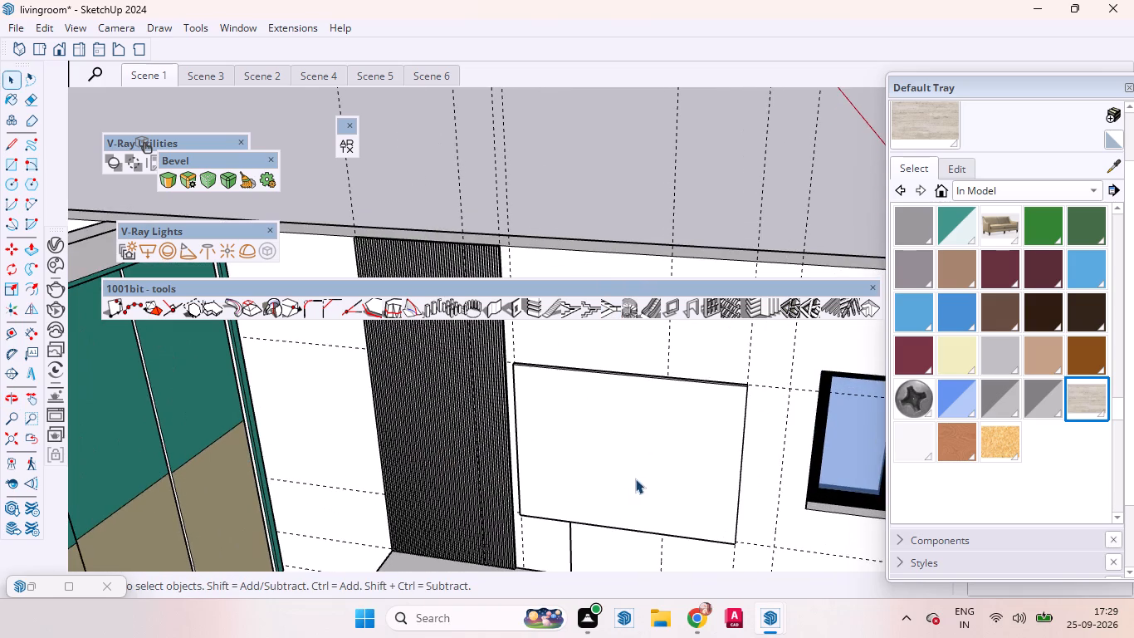
pyautogui.click(635, 479)
pyautogui.scroll(-1, 673, 455)
pyautogui.scroll(1, 671, 454)
pyautogui.scroll(-4, 671, 454)
pyautogui.moveTo(714, 538); pyautogui.dragTo(595, 471, button='middle')
pyautogui.scroll(-4, 675, 474)
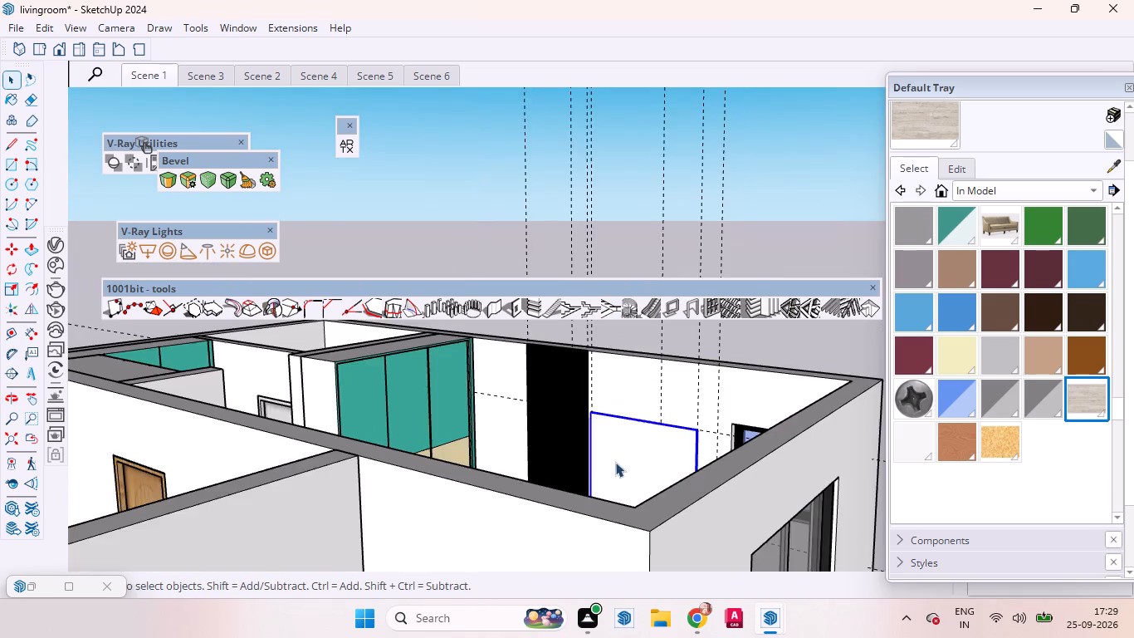
pyautogui.moveTo(612, 461); pyautogui.dragTo(697, 572, button='middle')
pyautogui.scroll(4, 722, 576)
pyautogui.scroll(-3, 609, 444)
pyautogui.scroll(1, 590, 425)
pyautogui.scroll(-6, 579, 413)
pyautogui.scroll(10, 684, 468)
pyautogui.scroll(-2, 649, 508)
pyautogui.scroll(2, 649, 508)
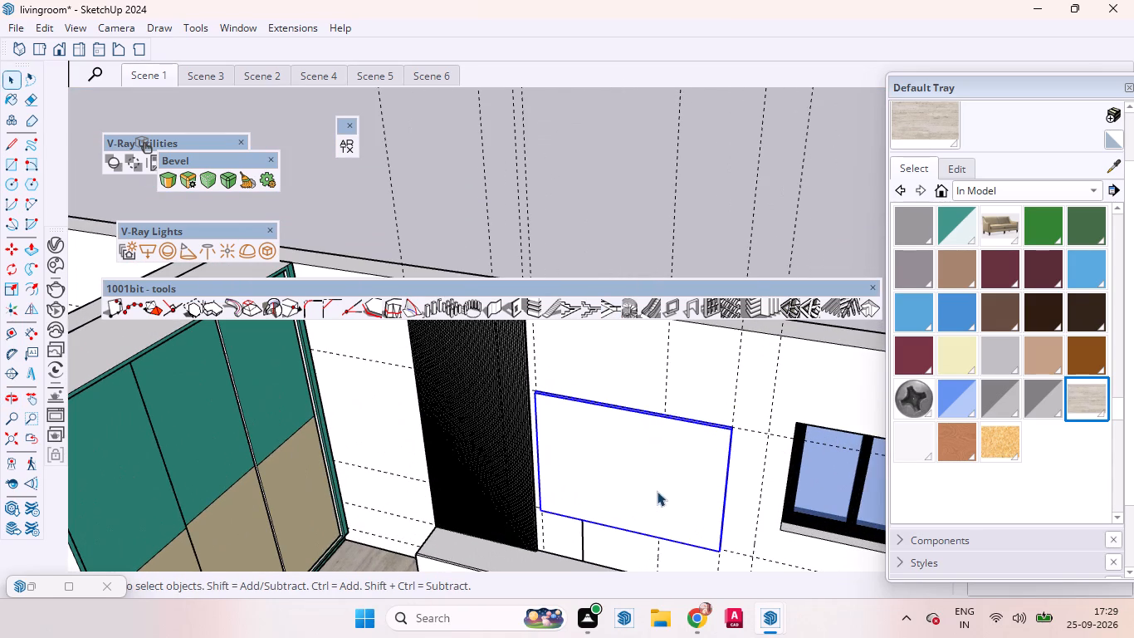
pyautogui.press('m')
pyautogui.scroll(16, 624, 523)
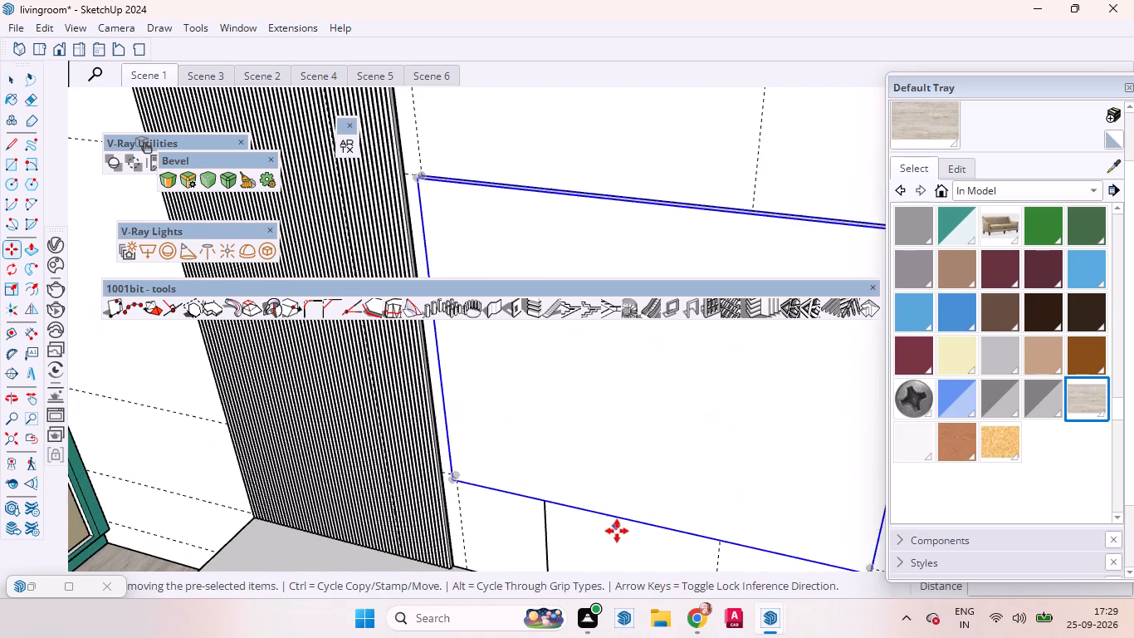
pyautogui.moveTo(617, 528); pyautogui.dragTo(602, 454, button='middle')
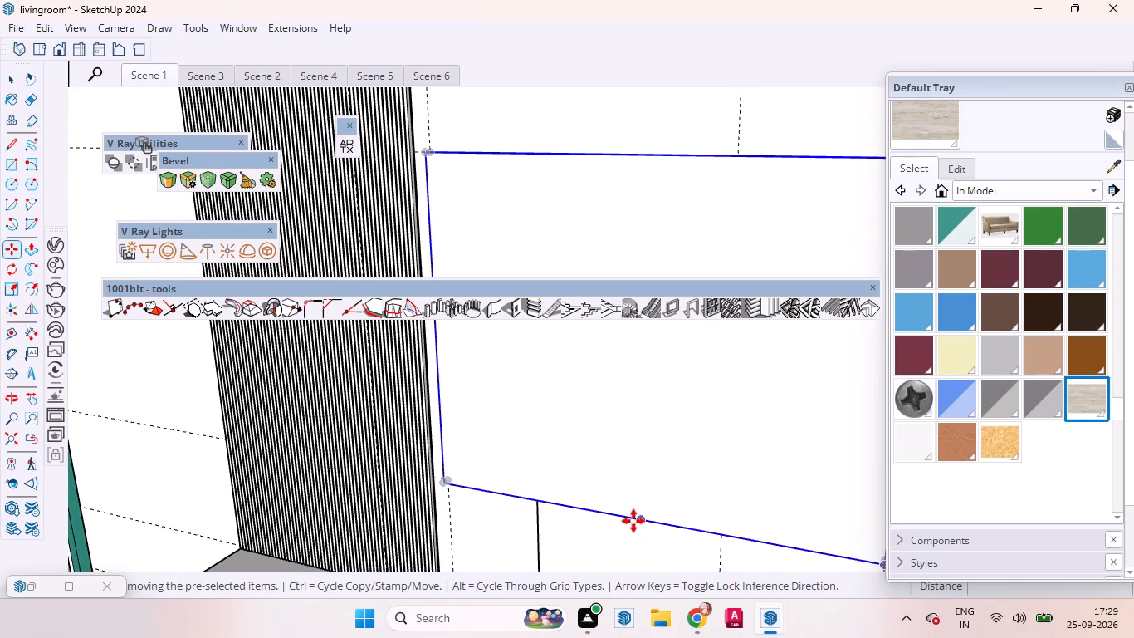
pyautogui.click(633, 521)
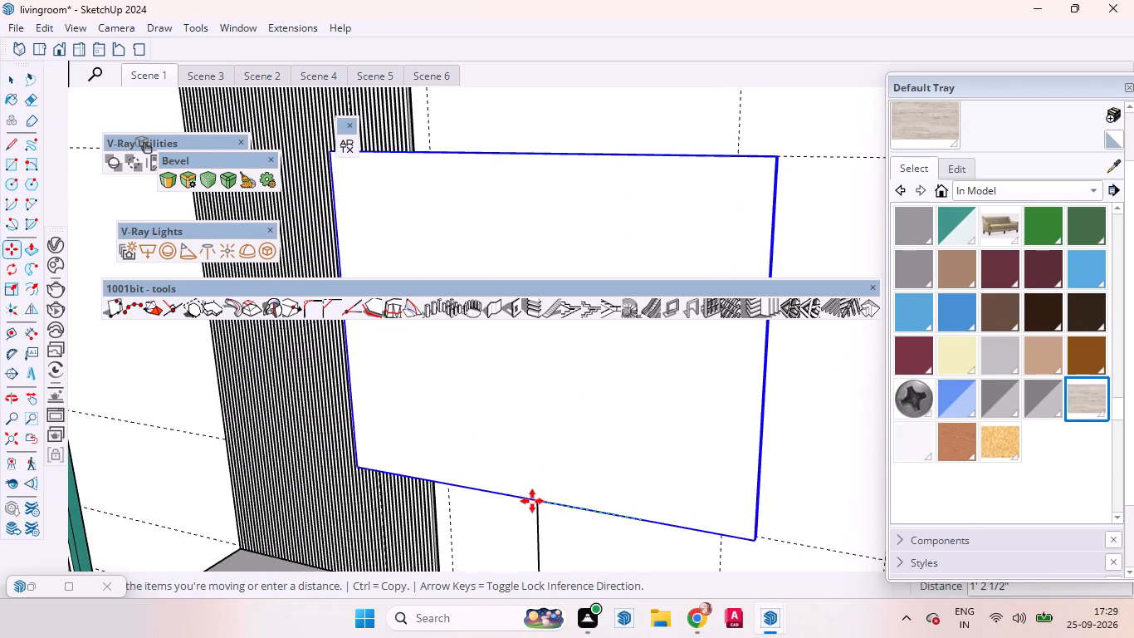
pyautogui.click(540, 503)
# Move the panel 7/8" from its bottom-edge midpoint to the top endpoint of the vertical line.
pyautogui.scroll(1, 552, 527)
pyautogui.moveTo(552, 527); pyautogui.dragTo(526, 421, button='middle')
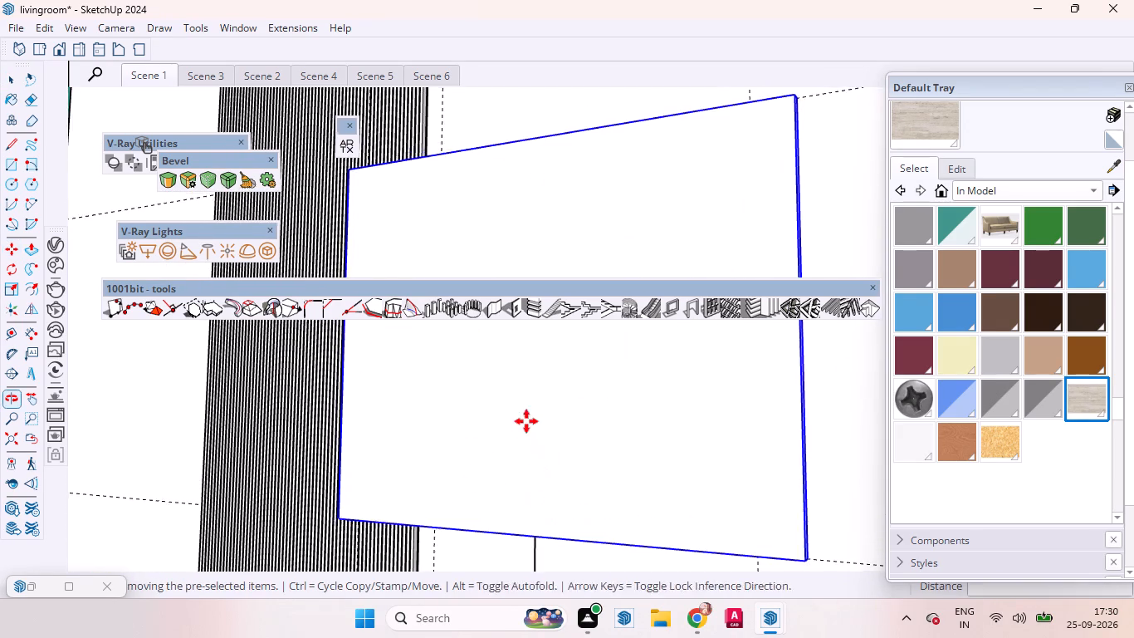
pyautogui.scroll(-8, 622, 390)
pyautogui.scroll(7, 615, 452)
pyautogui.scroll(-1, 547, 475)
pyautogui.scroll(1, 547, 475)
pyautogui.scroll(-2, 547, 475)
pyautogui.scroll(9, 547, 475)
pyautogui.scroll(-1, 573, 487)
pyautogui.scroll(7, 574, 486)
pyautogui.moveTo(578, 462); pyautogui.dragTo(422, 336, button='middle')
pyautogui.scroll(3, 563, 385)
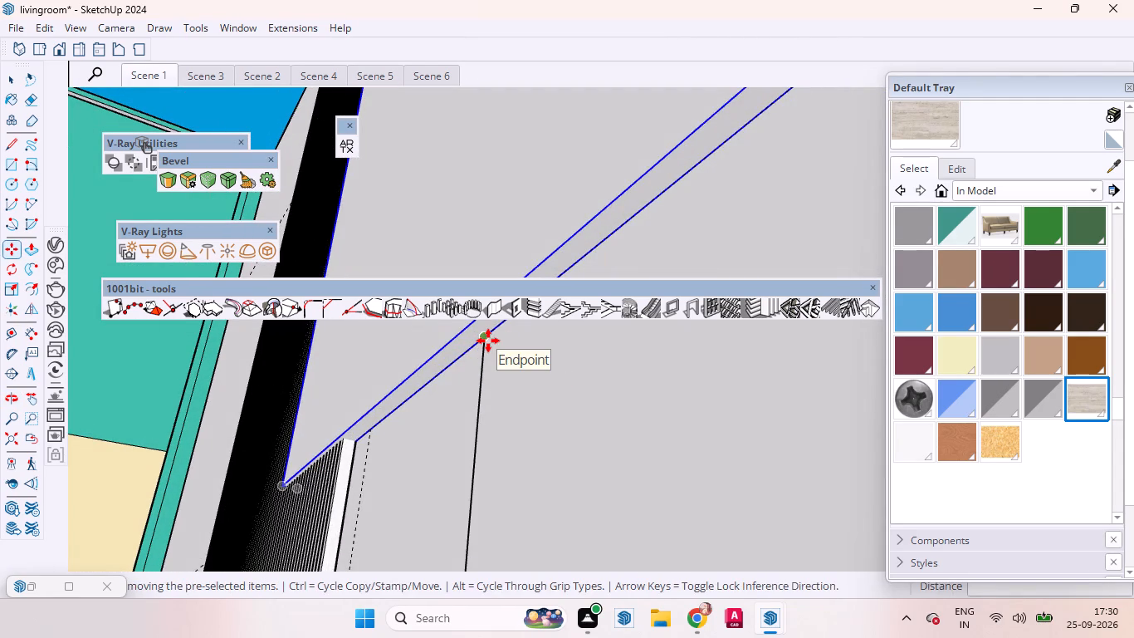
pyautogui.scroll(-5, 476, 384)
pyautogui.moveTo(496, 398); pyautogui.dragTo(551, 490, button='middle')
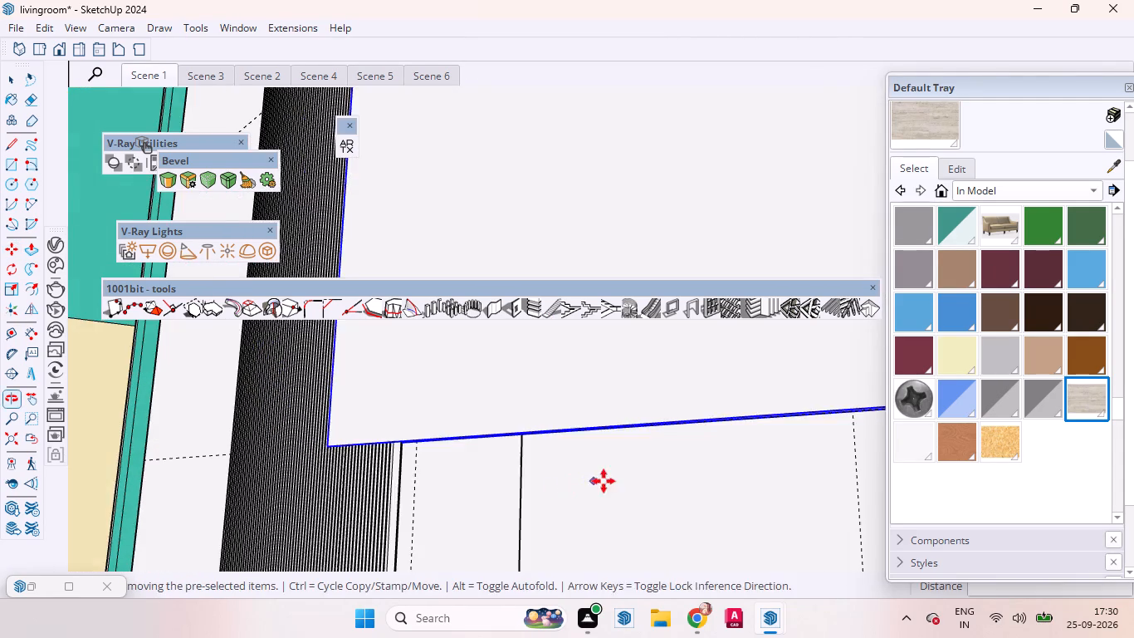
pyautogui.scroll(-5, 604, 479)
pyautogui.scroll(5, 617, 488)
pyautogui.moveTo(627, 468); pyautogui.dragTo(579, 367, button='middle')
pyautogui.scroll(3, 614, 420)
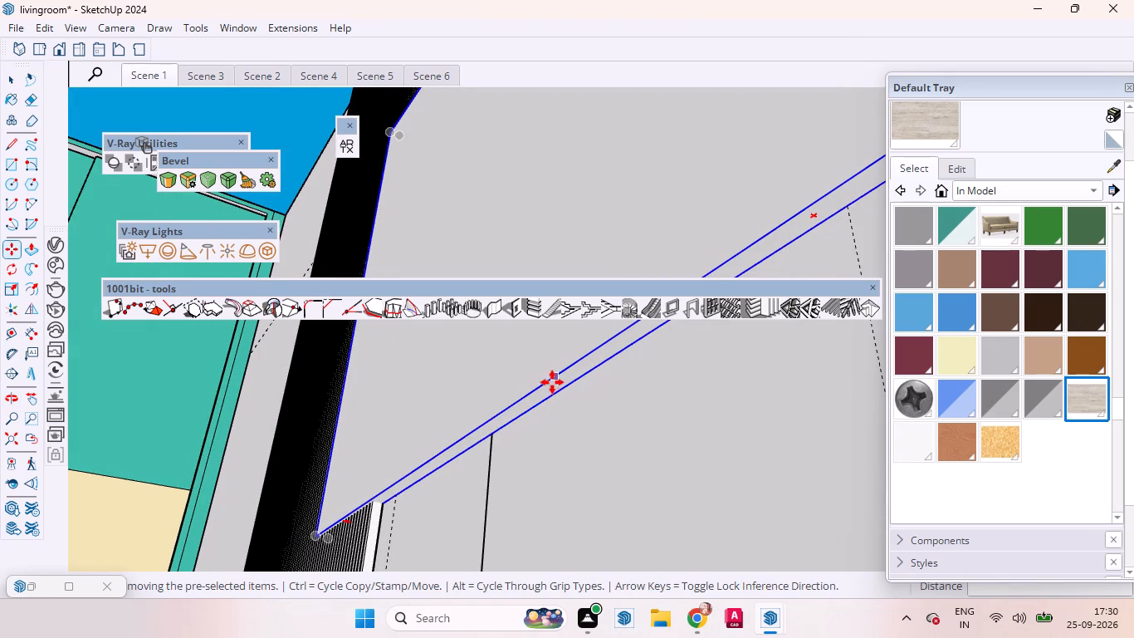
pyautogui.click(506, 429)
pyautogui.scroll(12, 479, 436)
pyautogui.scroll(-1, 490, 439)
pyautogui.scroll(2, 490, 439)
pyautogui.scroll(-1, 490, 439)
pyautogui.scroll(1, 490, 439)
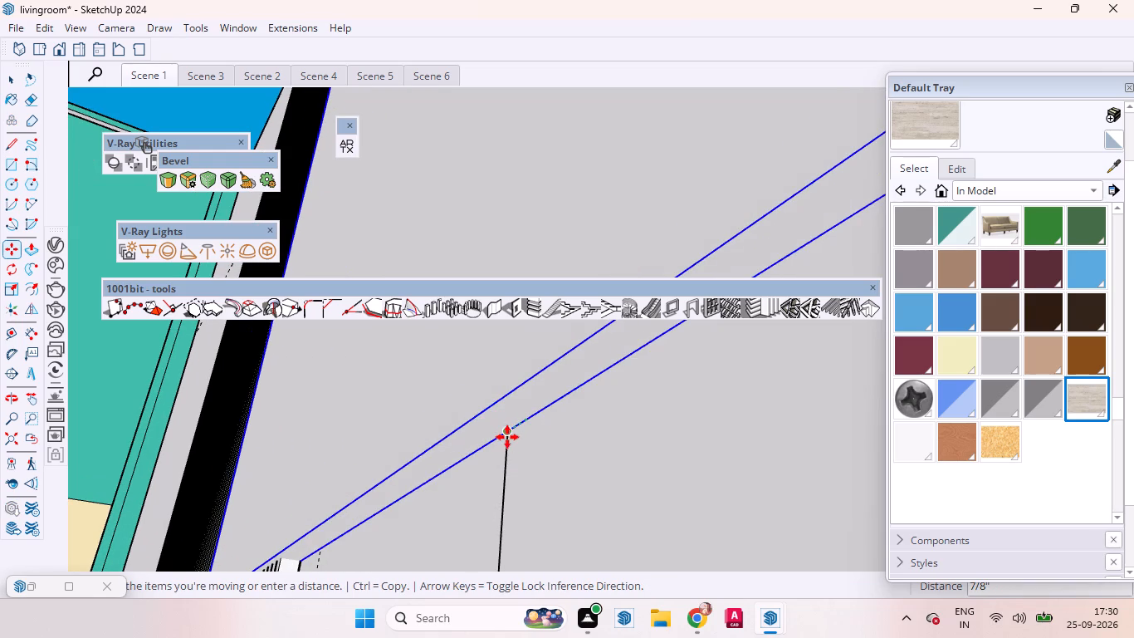
pyautogui.click(506, 437)
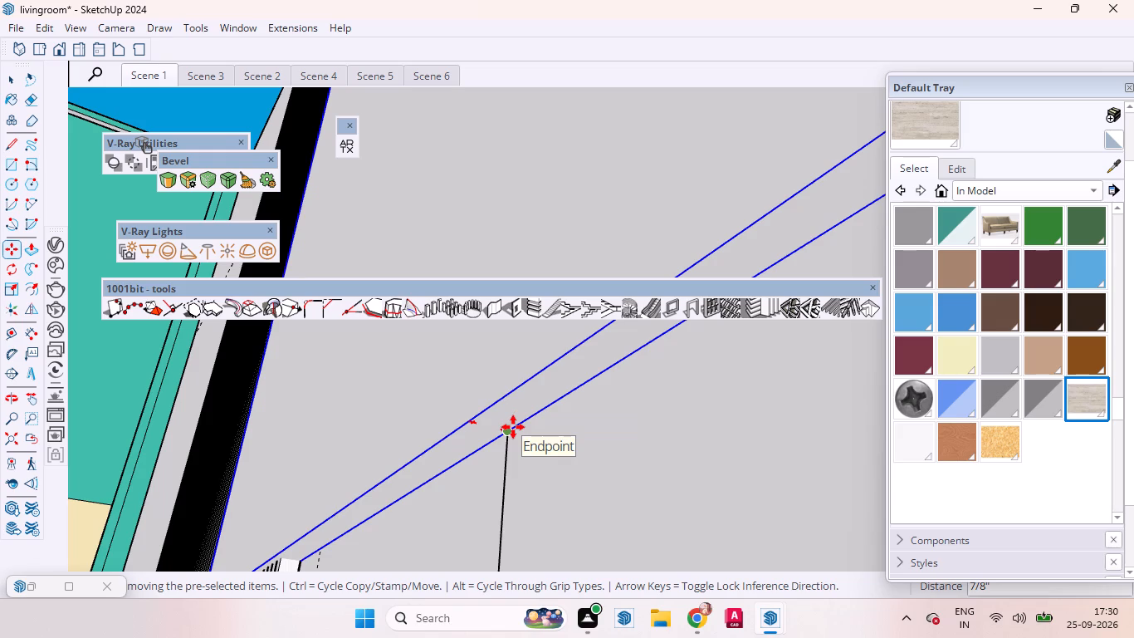
# Move the panel out from the wall so that it sits in front of the louvred panel's face.
pyautogui.scroll(-1, 670, 447)
pyautogui.scroll(1, 673, 449)
pyautogui.scroll(-1, 675, 451)
pyautogui.scroll(3, 677, 454)
pyautogui.scroll(-4, 677, 454)
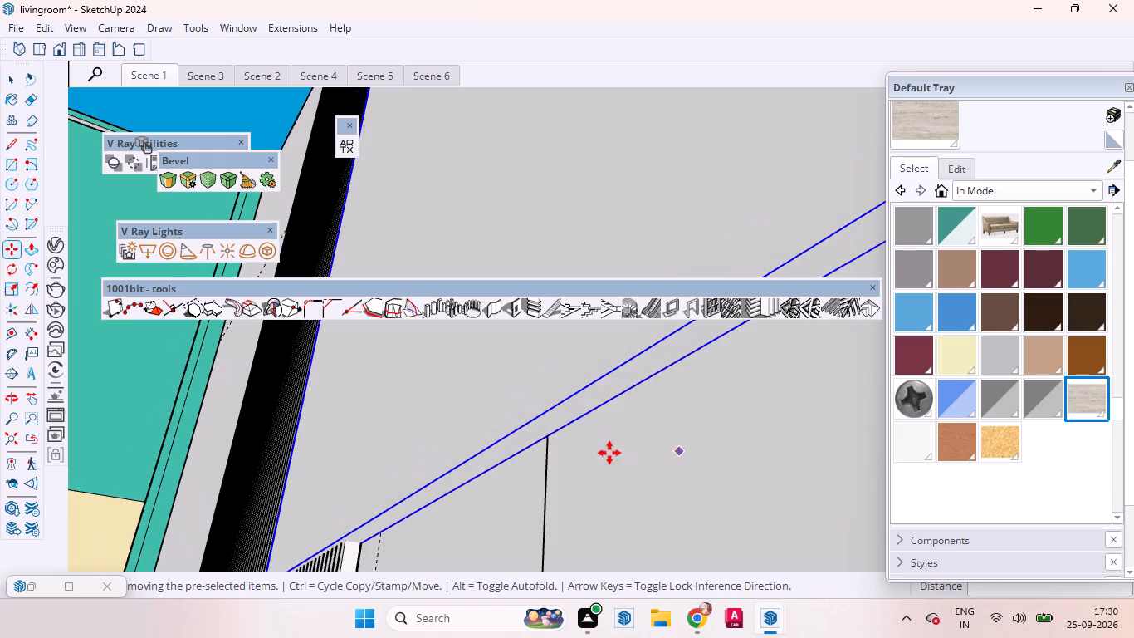
pyautogui.moveTo(595, 456); pyautogui.dragTo(677, 526, button='middle')
pyautogui.scroll(-11, 640, 481)
pyautogui.scroll(1, 553, 497)
pyautogui.scroll(-11, 551, 497)
pyautogui.scroll(2, 506, 474)
pyautogui.scroll(-1, 511, 475)
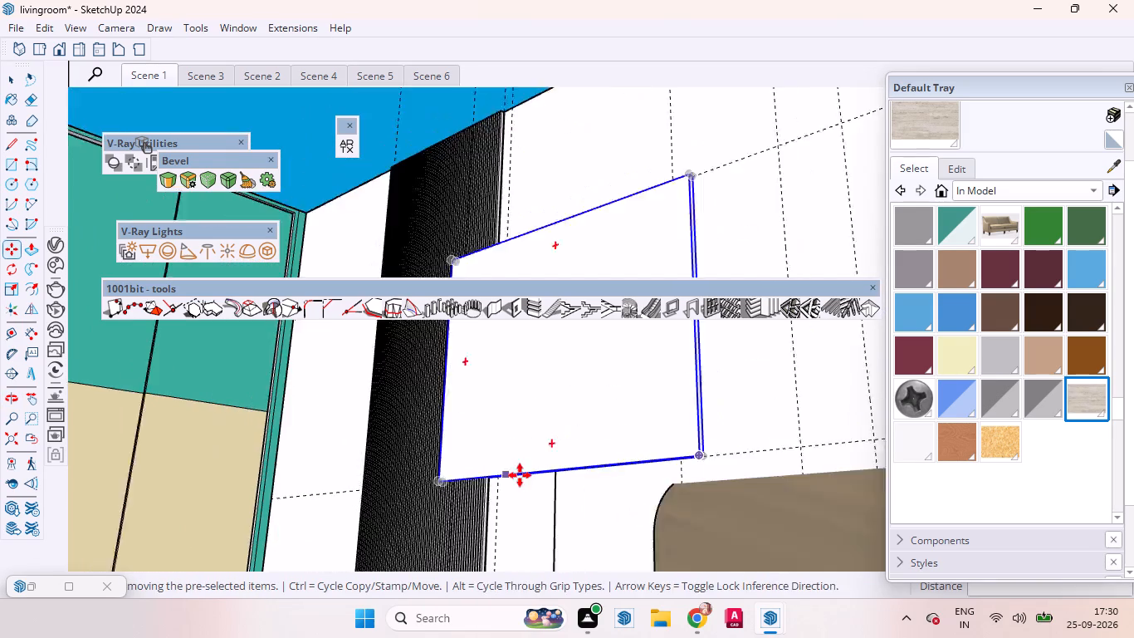
pyautogui.moveTo(653, 499); pyautogui.dragTo(750, 605, button='middle')
pyautogui.scroll(1, 751, 603)
pyautogui.scroll(-9, 760, 526)
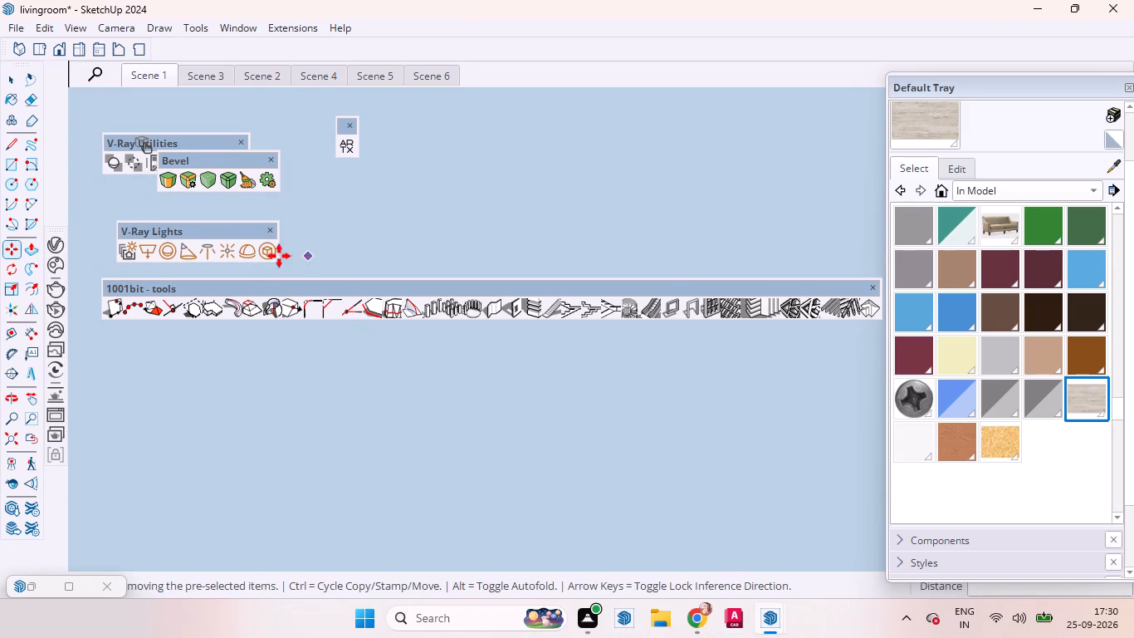
pyautogui.click(16, 438)
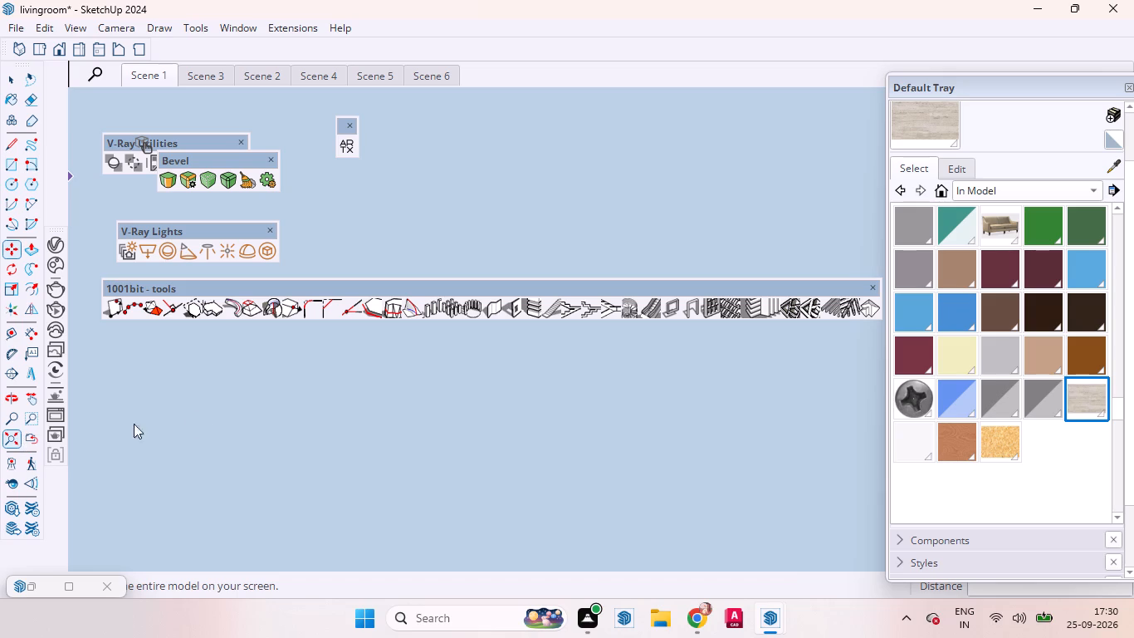
pyautogui.scroll(-5, 362, 448)
pyautogui.scroll(1, 448, 503)
pyautogui.scroll(-1, 454, 505)
pyautogui.scroll(2, 498, 513)
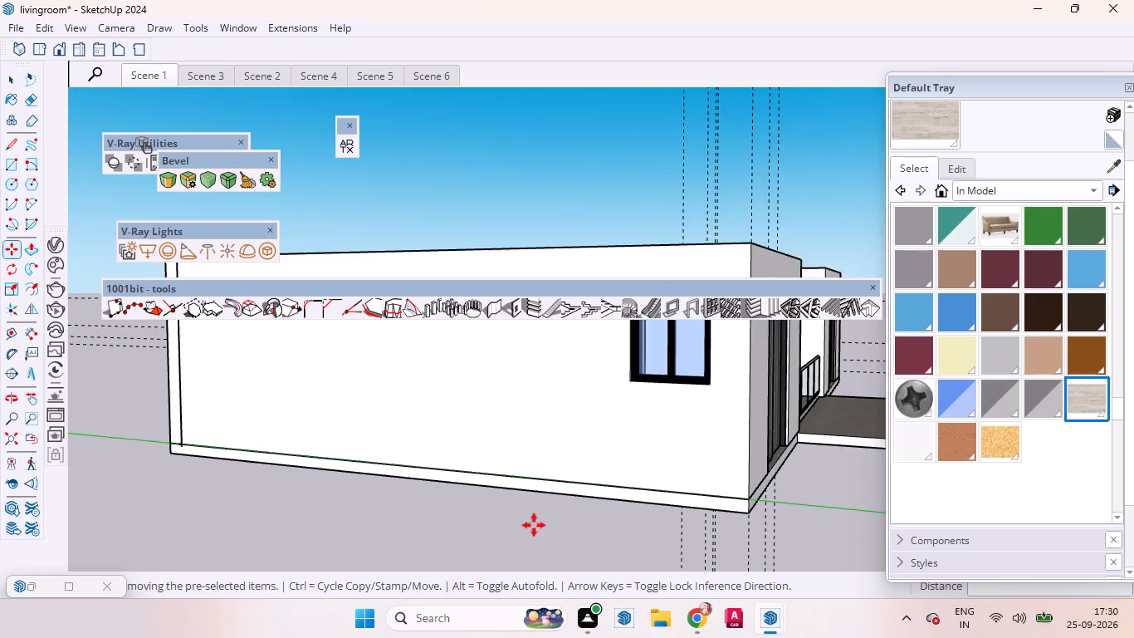
pyautogui.scroll(-6, 539, 535)
pyautogui.scroll(2, 649, 546)
pyautogui.scroll(-15, 659, 550)
pyautogui.scroll(5, 755, 561)
pyautogui.scroll(-4, 760, 561)
pyautogui.scroll(5, 760, 437)
pyautogui.scroll(-1, 708, 408)
pyautogui.scroll(7, 707, 408)
pyautogui.moveTo(694, 405); pyautogui.dragTo(772, 540, button='middle')
pyautogui.scroll(8, 684, 396)
pyautogui.scroll(-2, 647, 345)
pyautogui.scroll(10, 647, 345)
pyautogui.scroll(-2, 660, 395)
pyautogui.scroll(3, 660, 395)
pyautogui.scroll(-1, 663, 393)
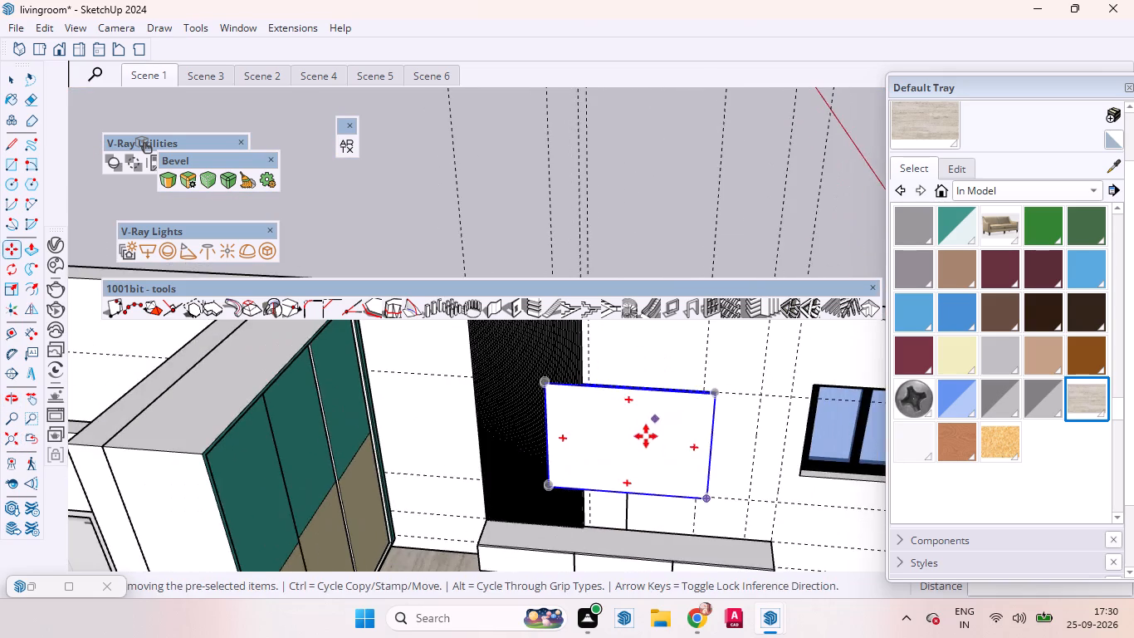
pyautogui.scroll(6, 651, 484)
pyautogui.scroll(-6, 739, 506)
pyautogui.scroll(1, 618, 475)
pyautogui.moveTo(618, 475); pyautogui.dragTo(782, 617, button='middle')
pyautogui.scroll(14, 667, 346)
pyautogui.scroll(-2, 618, 338)
pyautogui.scroll(2, 618, 338)
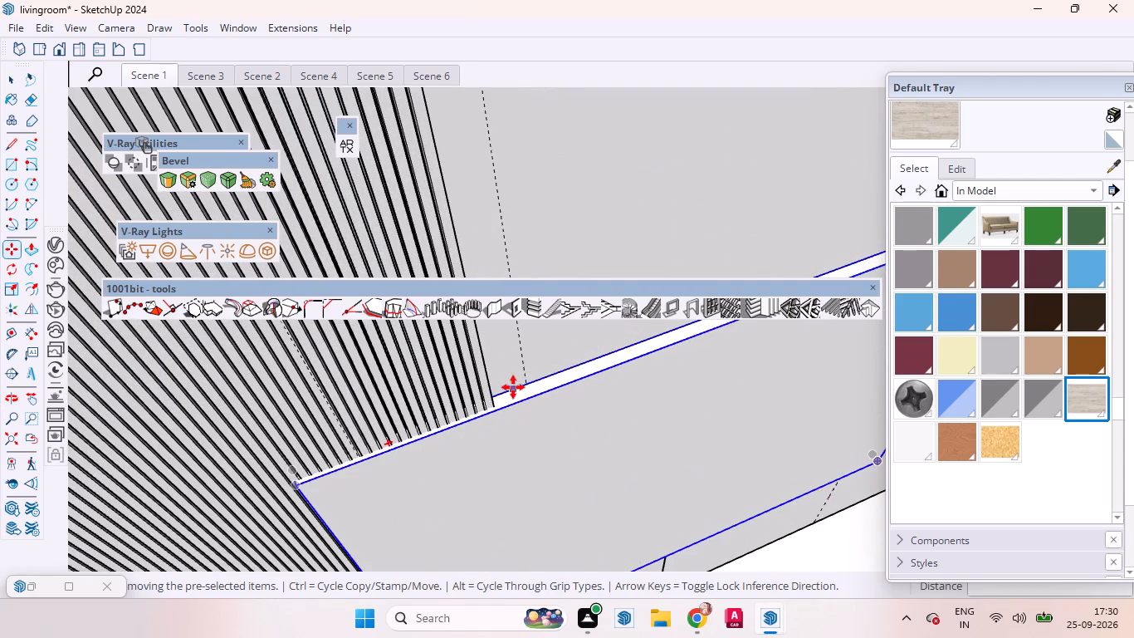
pyautogui.click(513, 387)
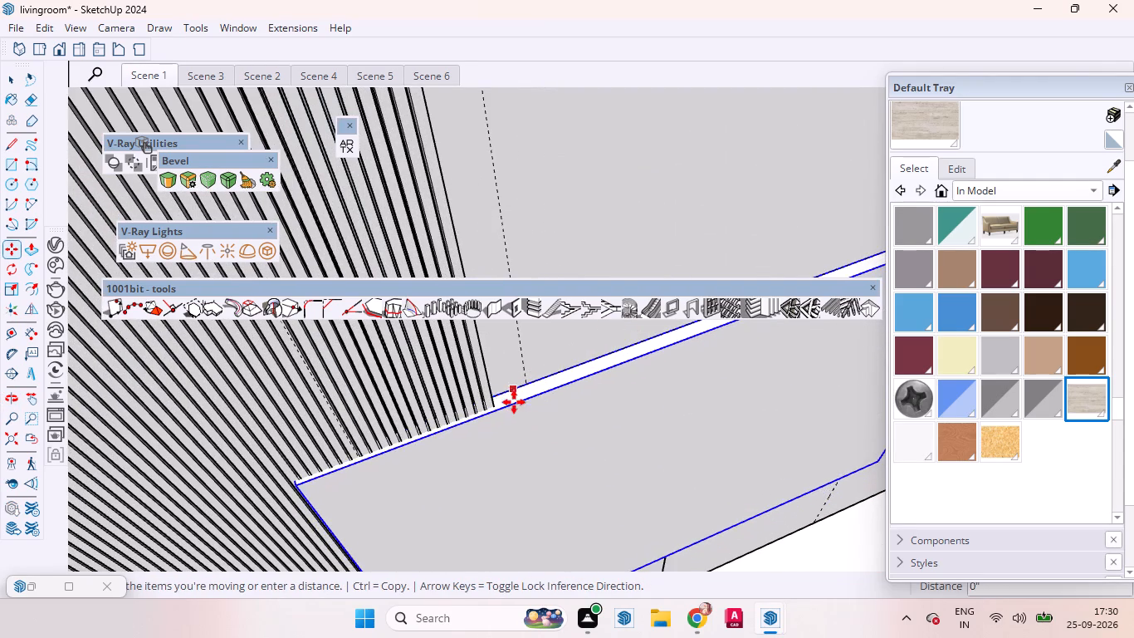
pyautogui.click(516, 404)
pyautogui.press('space')
# Delete the short vertical line between the rectangular panel and the low cabinet.
pyautogui.scroll(-4, 526, 410)
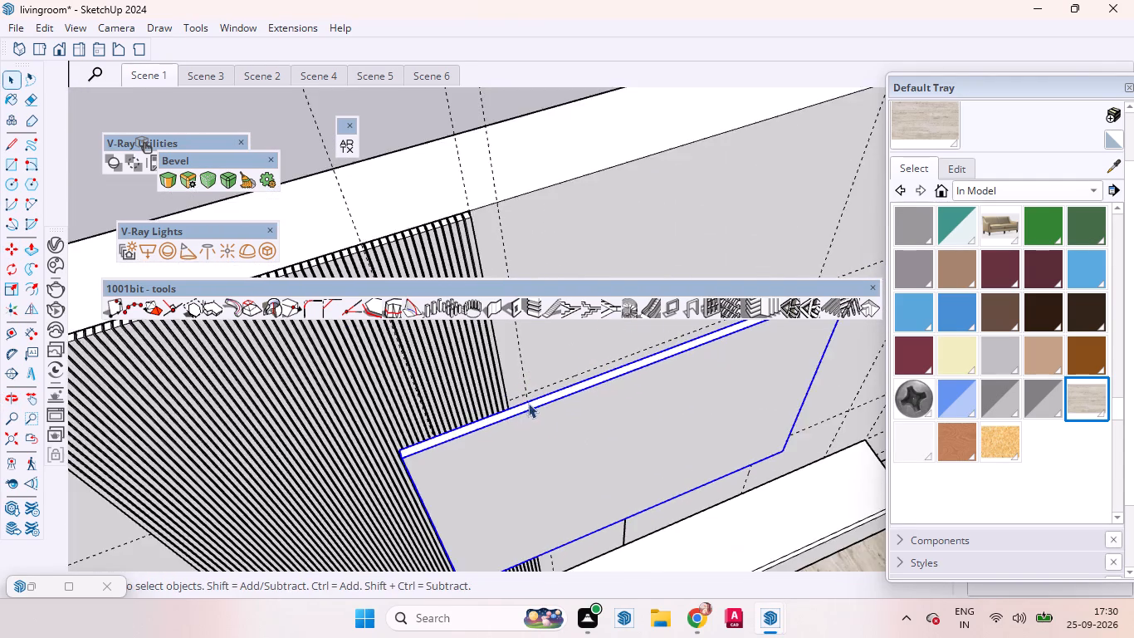
pyautogui.scroll(-19, 528, 403)
pyautogui.click(530, 213)
pyautogui.moveTo(541, 353); pyautogui.dragTo(389, 198, button='middle')
pyautogui.scroll(-4, 504, 395)
pyautogui.scroll(1, 506, 424)
pyautogui.scroll(-3, 507, 426)
pyautogui.scroll(2, 523, 423)
pyautogui.scroll(-3, 523, 423)
pyautogui.scroll(2, 523, 423)
pyautogui.scroll(-1, 522, 423)
pyautogui.scroll(7, 522, 423)
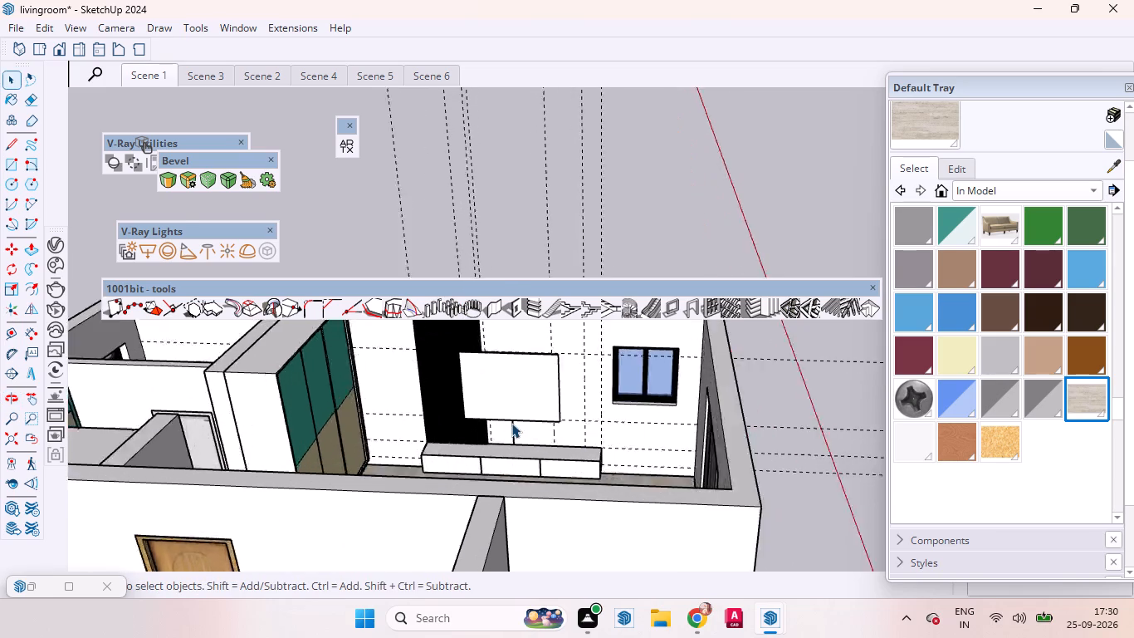
pyautogui.scroll(1, 511, 423)
pyautogui.click(515, 425)
pyautogui.press('Delete')
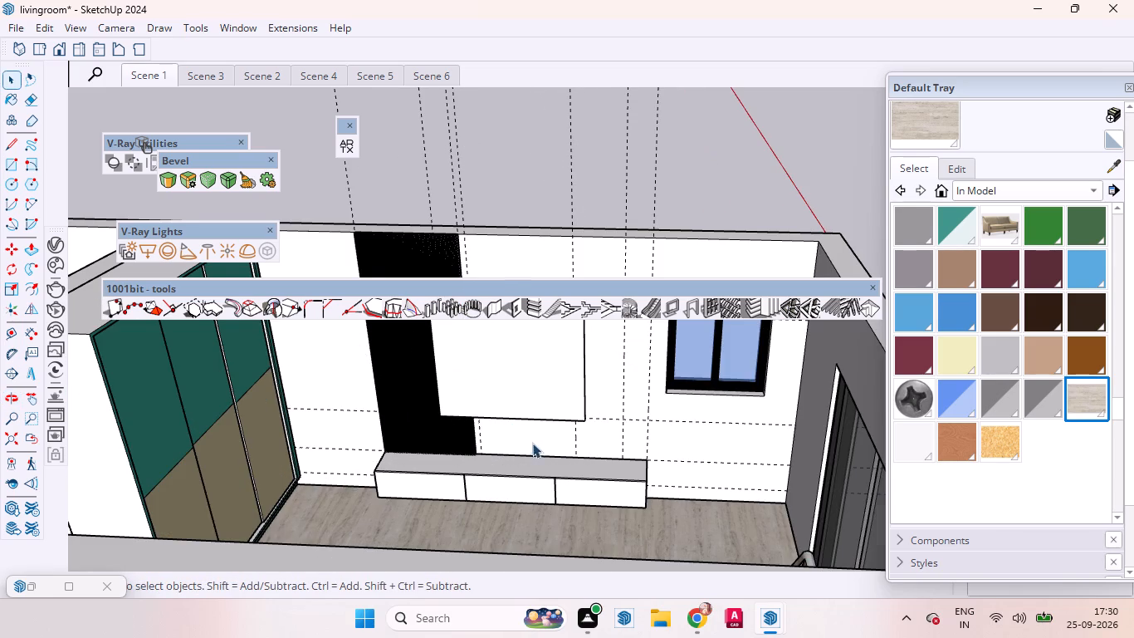
# Delete all the vertical and horizontal guide lines around the rear bedroom.
pyautogui.scroll(-20, 532, 449)
pyautogui.moveTo(567, 392); pyautogui.dragTo(462, 305)
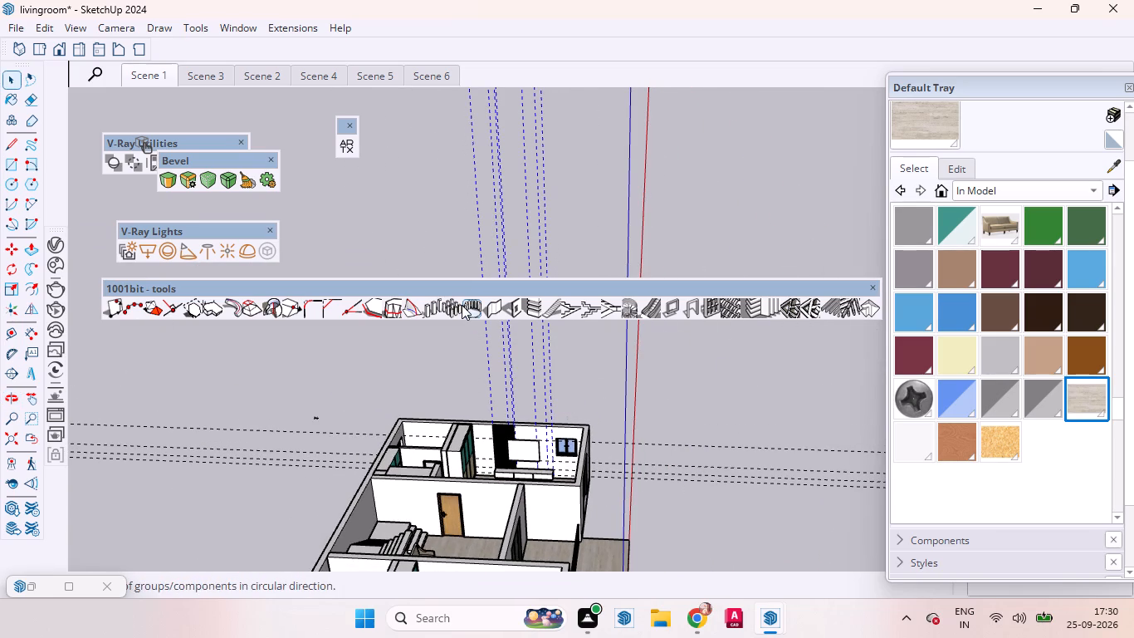
pyautogui.press('Delete')
pyautogui.scroll(-5, 623, 446)
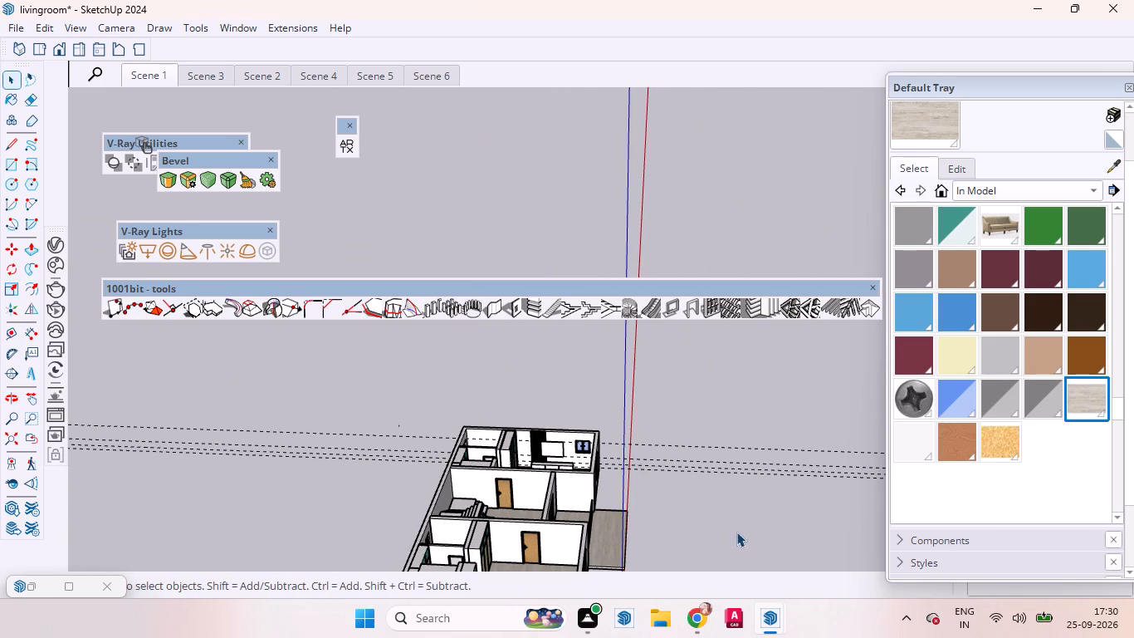
pyautogui.moveTo(736, 532); pyautogui.dragTo(694, 375)
pyautogui.press('Delete')
# Open the Wood material collection and choose Wood Bamboo for painting.
pyautogui.scroll(-1, 638, 401)
pyautogui.scroll(3, 638, 403)
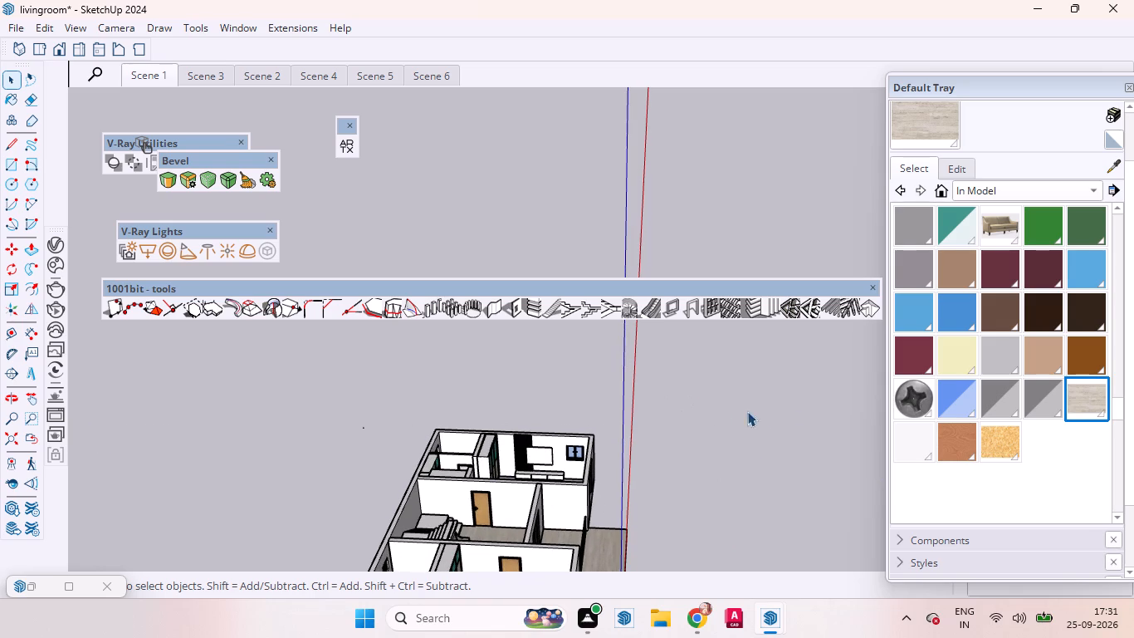
pyautogui.click(1091, 189)
pyautogui.click(944, 448)
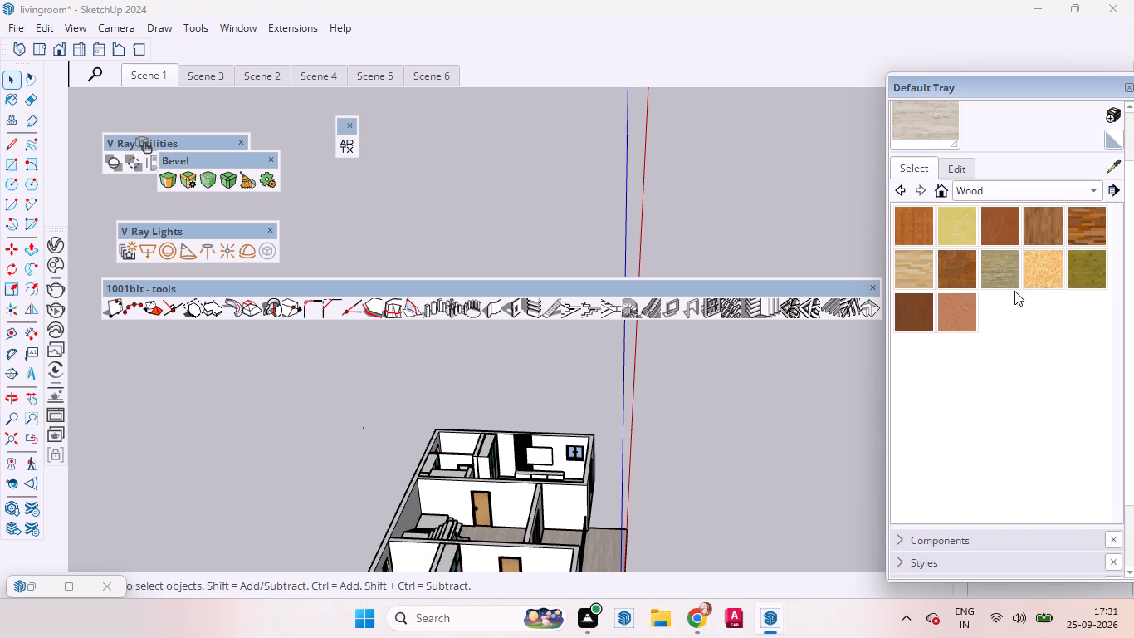
pyautogui.click(904, 216)
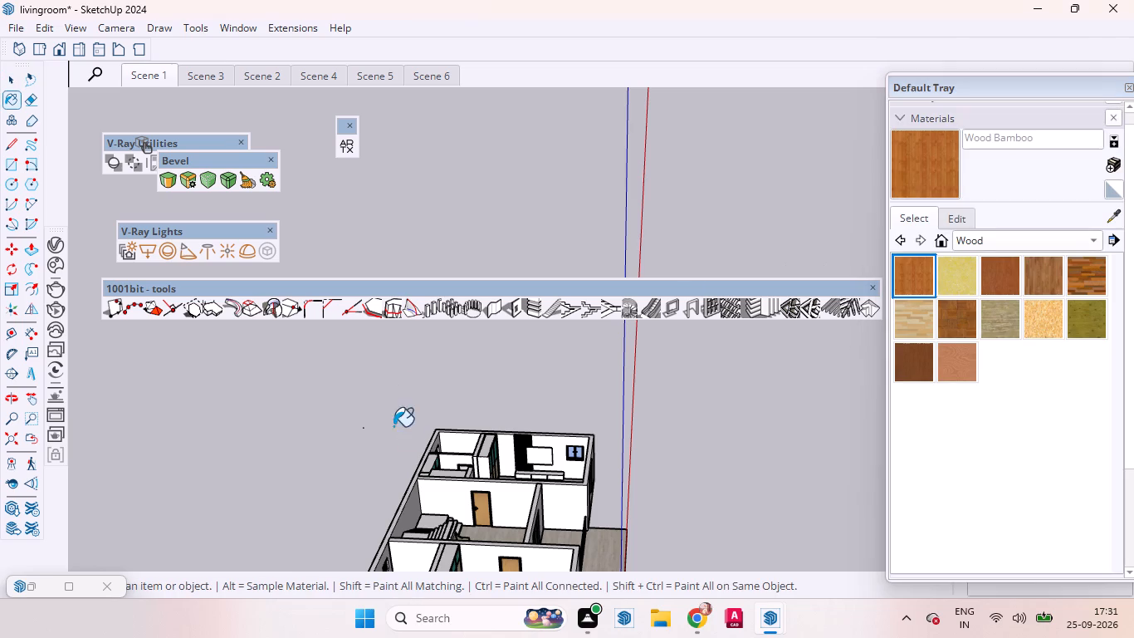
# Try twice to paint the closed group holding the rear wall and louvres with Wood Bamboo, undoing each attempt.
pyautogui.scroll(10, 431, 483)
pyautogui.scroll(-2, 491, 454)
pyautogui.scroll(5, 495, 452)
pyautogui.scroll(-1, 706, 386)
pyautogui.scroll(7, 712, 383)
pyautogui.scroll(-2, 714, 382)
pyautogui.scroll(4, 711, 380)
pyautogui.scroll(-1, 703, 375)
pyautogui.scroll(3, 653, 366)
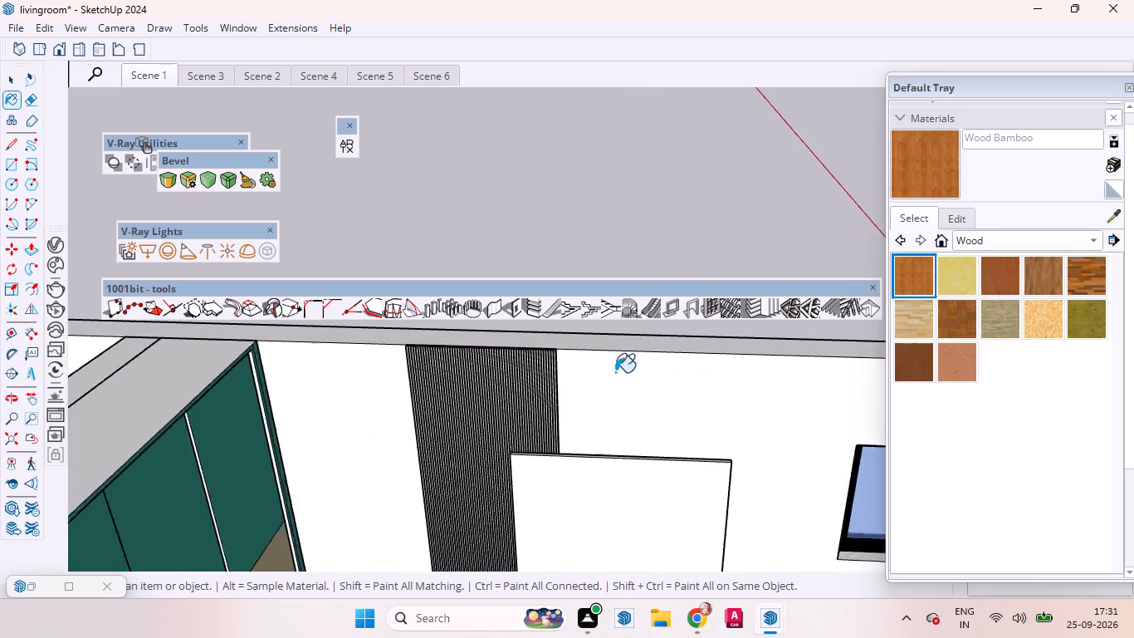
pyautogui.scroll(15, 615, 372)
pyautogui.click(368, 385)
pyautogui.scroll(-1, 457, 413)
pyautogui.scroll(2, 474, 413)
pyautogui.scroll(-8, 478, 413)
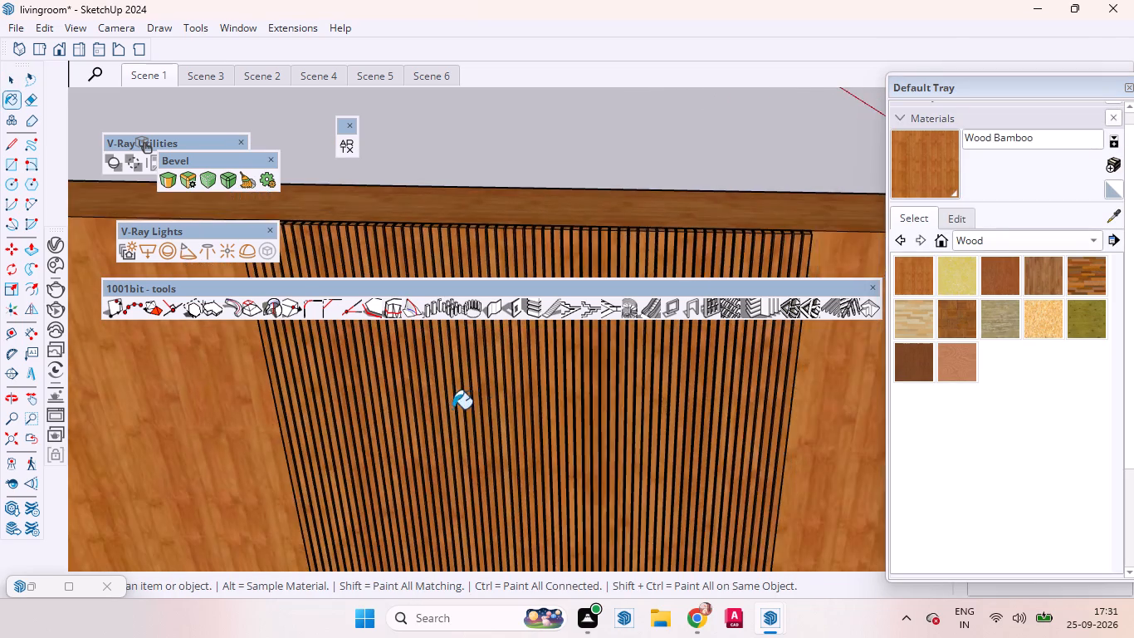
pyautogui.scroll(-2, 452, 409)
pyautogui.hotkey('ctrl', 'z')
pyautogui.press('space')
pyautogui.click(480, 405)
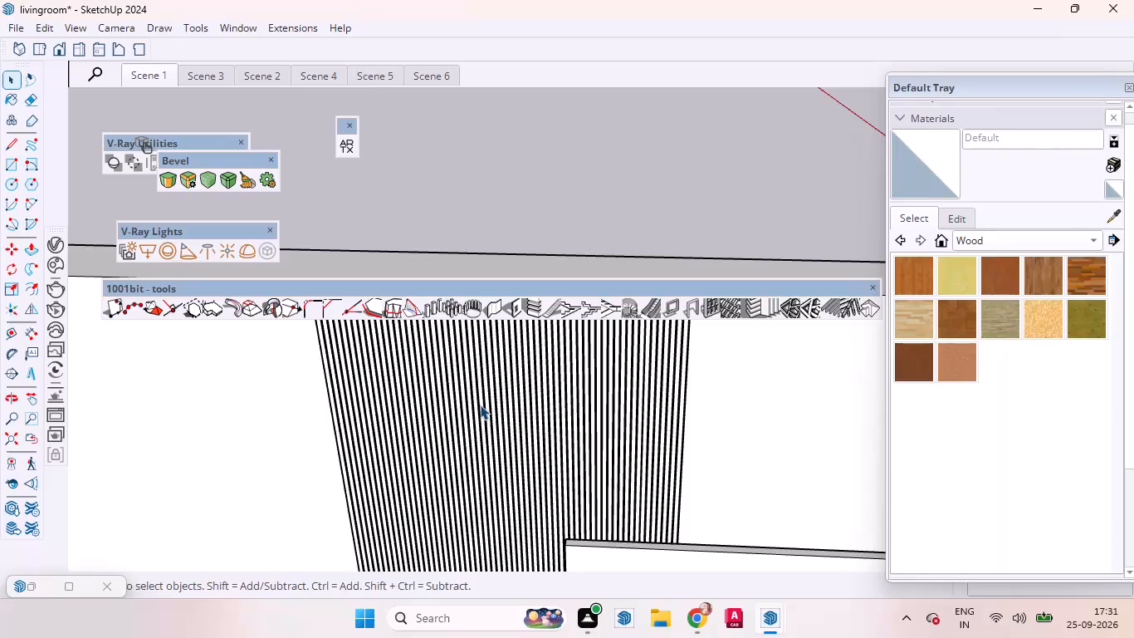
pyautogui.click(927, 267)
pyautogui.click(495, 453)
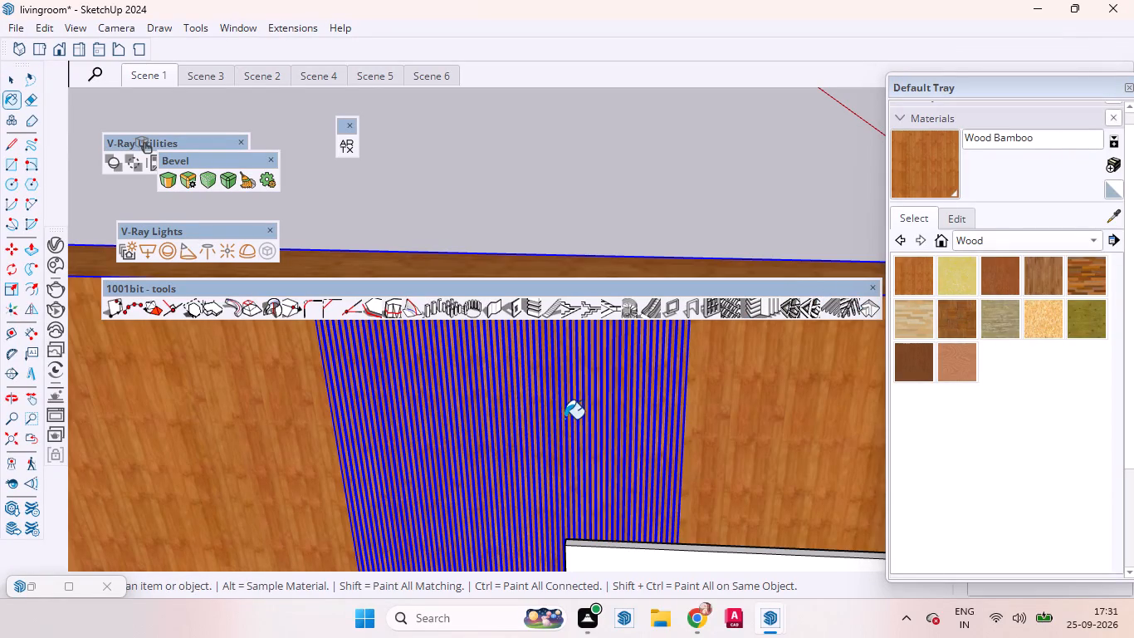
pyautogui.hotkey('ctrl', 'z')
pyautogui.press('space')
# Inside the wall group, select the louvred panel and paint only it with Wood Bamboo.
pyautogui.scroll(-9, 640, 381)
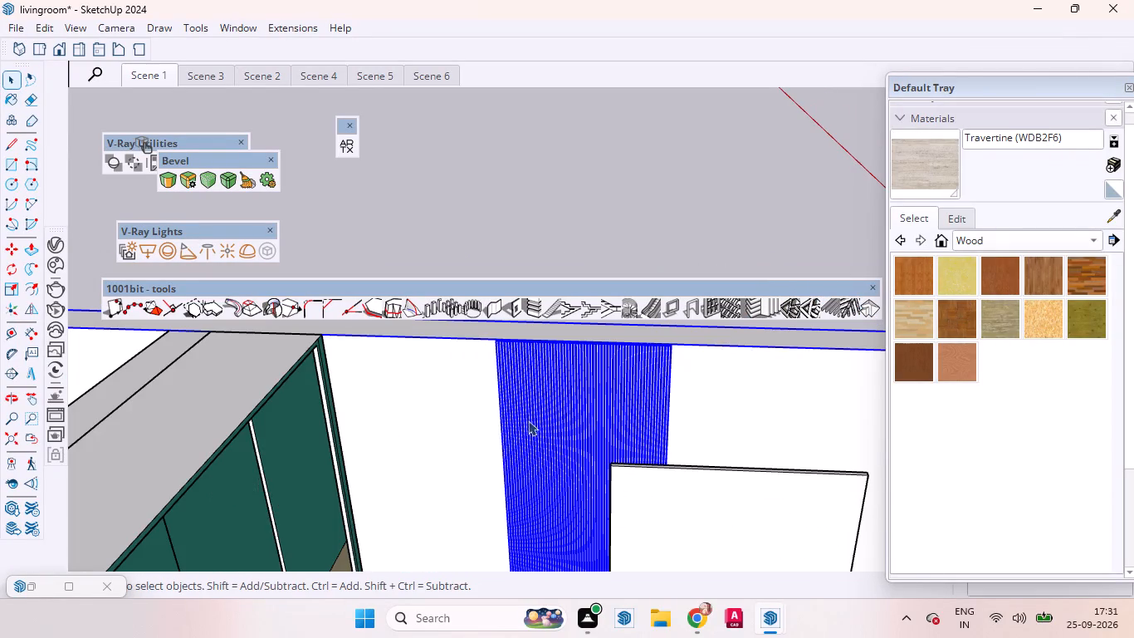
pyautogui.doubleClick(530, 420)
pyautogui.click(543, 418)
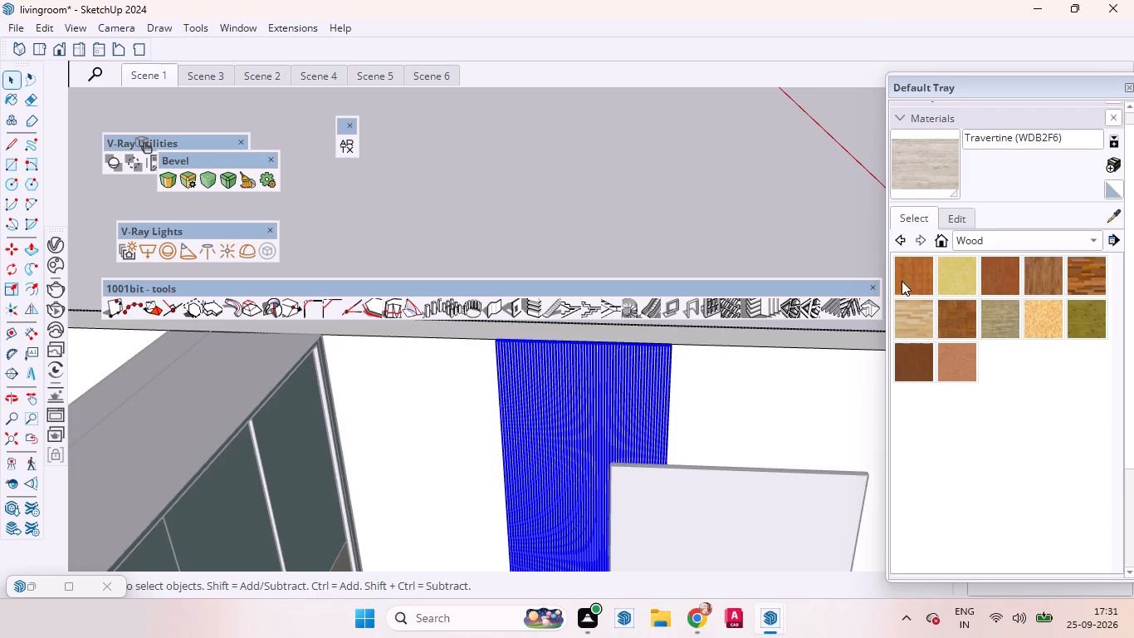
pyautogui.click(902, 283)
pyautogui.click(562, 420)
pyautogui.press('space')
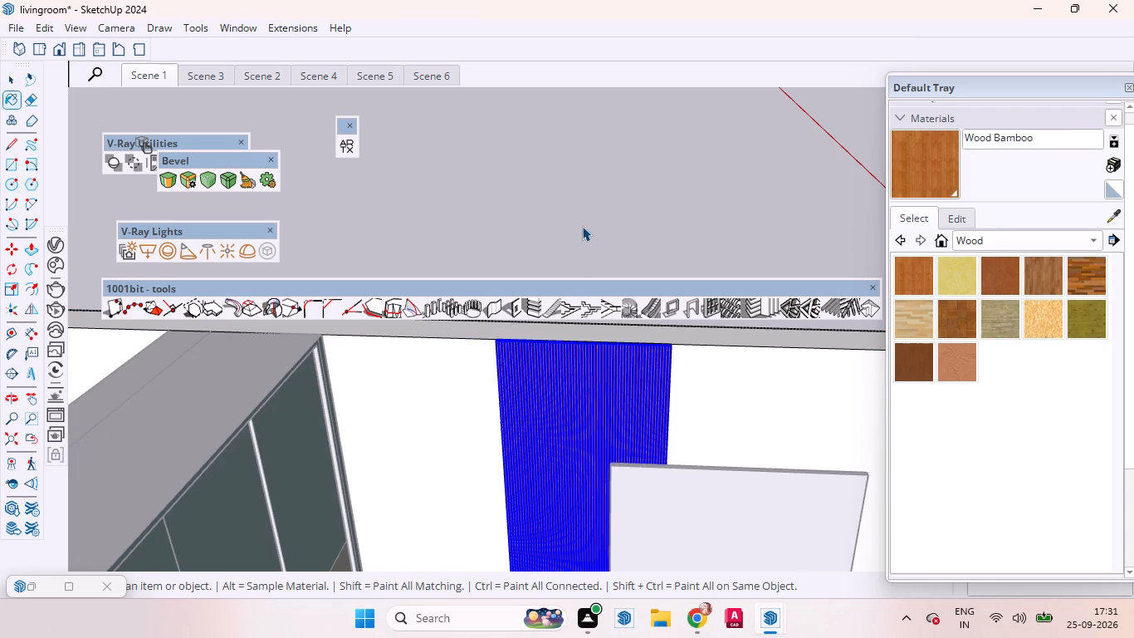
# Paint the flat rectangular wall panel in front of the louvres with black Color M09 from the Colors collection.
pyautogui.click(582, 225)
pyautogui.scroll(7, 563, 348)
pyautogui.scroll(-1, 584, 404)
pyautogui.scroll(2, 586, 405)
pyautogui.scroll(-4, 422, 412)
pyautogui.scroll(1, 401, 419)
pyautogui.scroll(-1, 394, 419)
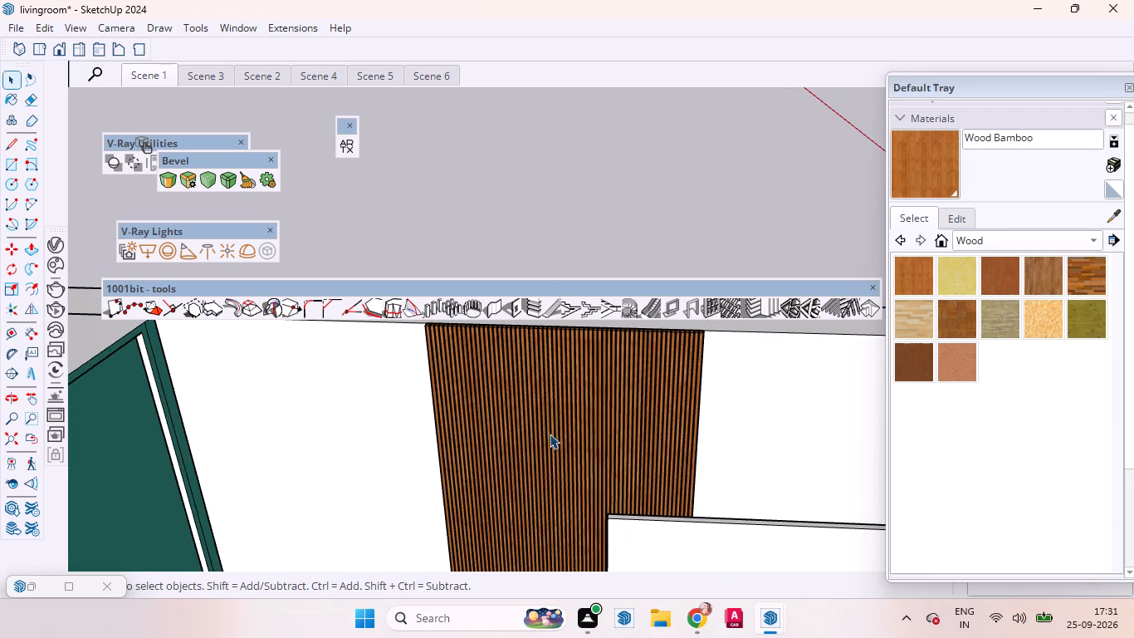
pyautogui.scroll(-5, 519, 427)
pyautogui.moveTo(635, 442); pyautogui.dragTo(468, 455, button='middle')
pyautogui.scroll(-2, 518, 412)
pyautogui.scroll(4, 518, 411)
pyautogui.scroll(-8, 518, 410)
pyautogui.scroll(5, 565, 417)
pyautogui.moveTo(607, 449); pyautogui.dragTo(515, 405, button='middle')
pyautogui.click(581, 457)
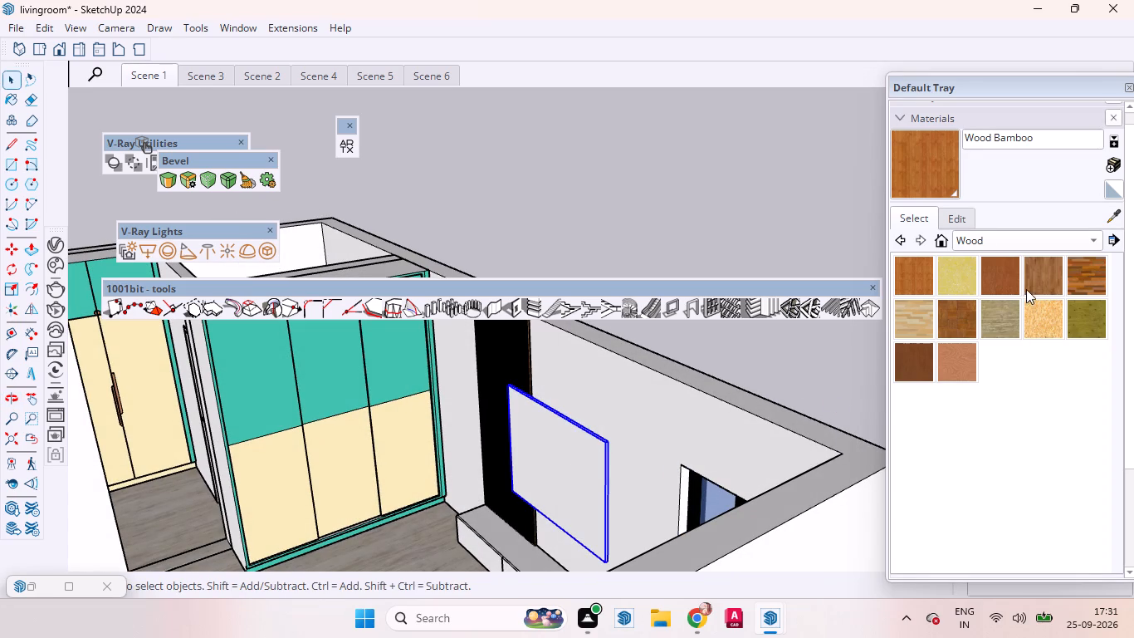
pyautogui.click(1090, 233)
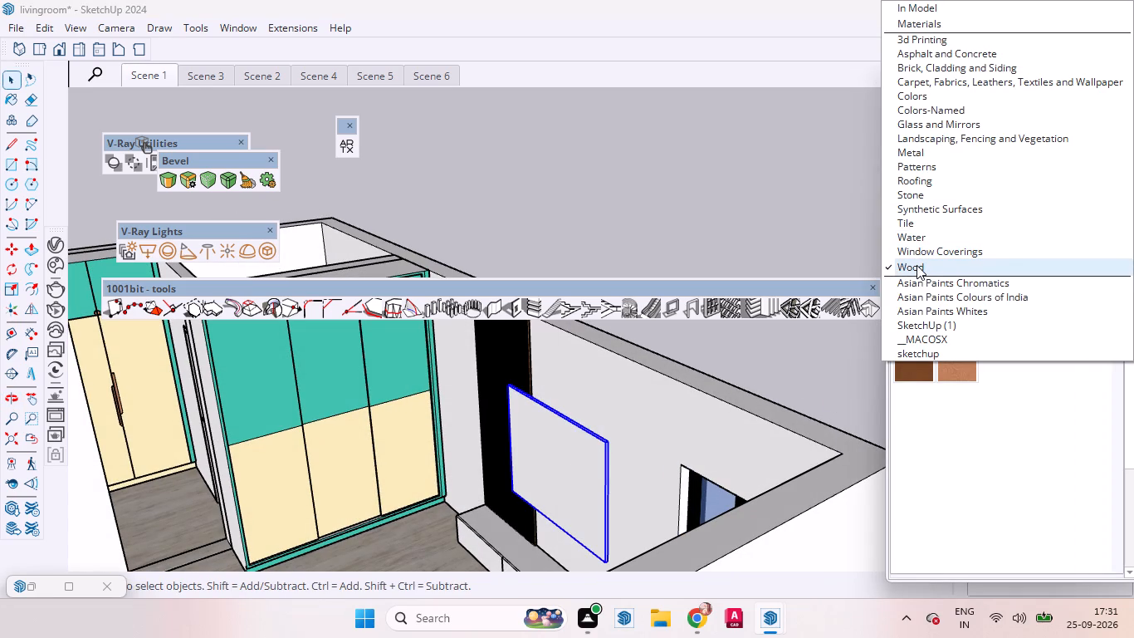
pyautogui.click(902, 90)
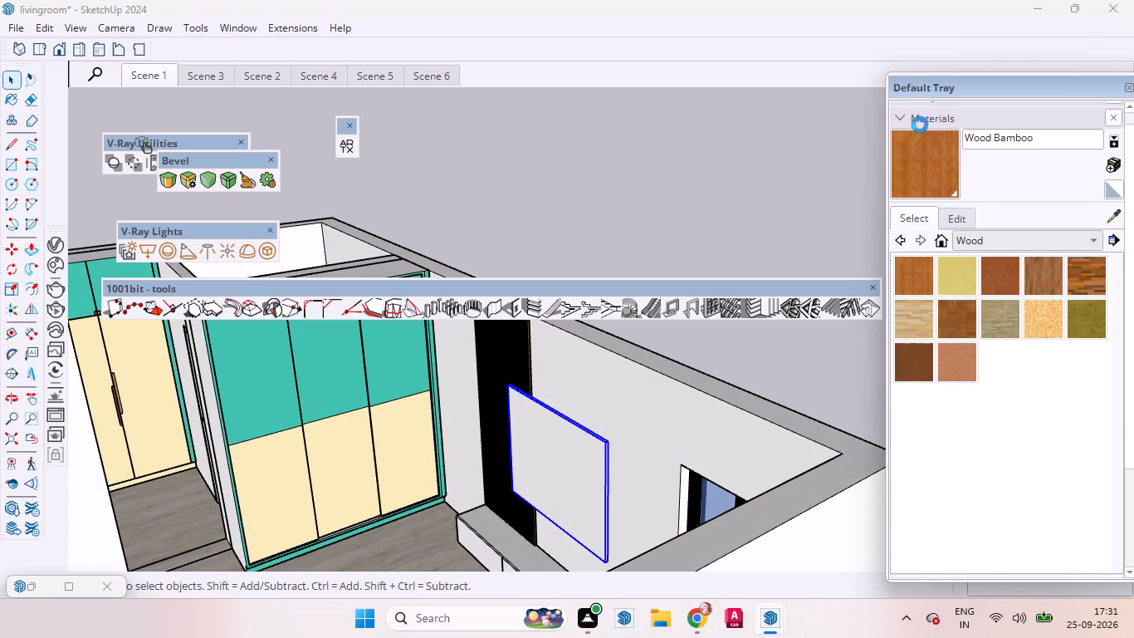
pyautogui.scroll(-10, 977, 342)
pyautogui.scroll(1, 973, 357)
pyautogui.scroll(-6, 973, 359)
pyautogui.scroll(2, 973, 348)
pyautogui.scroll(-8, 974, 345)
pyautogui.click(909, 320)
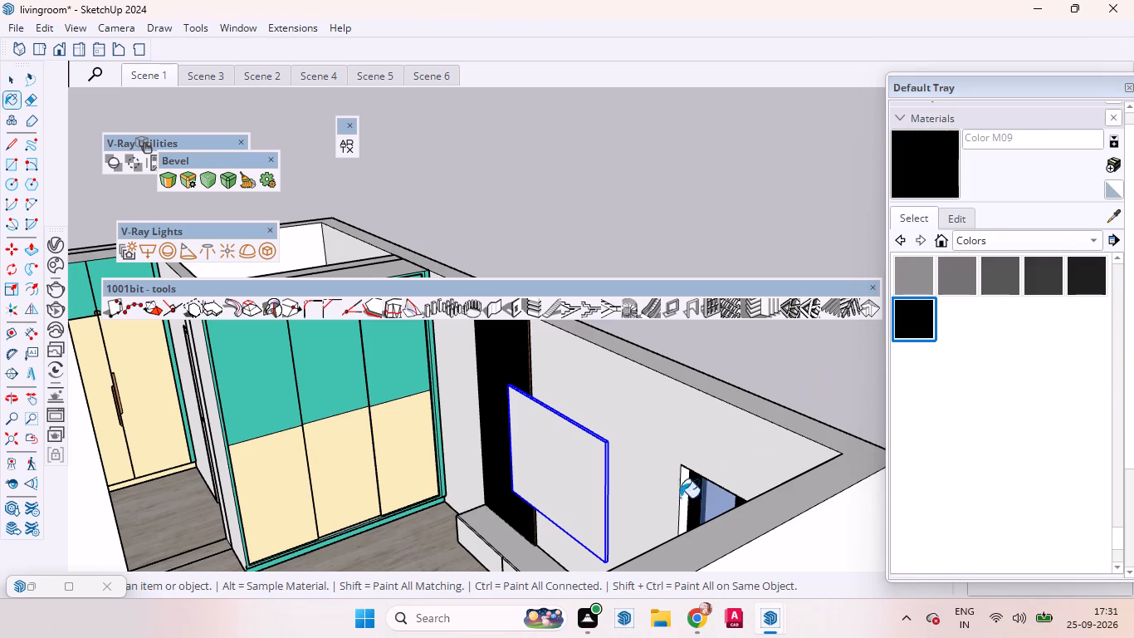
pyautogui.click(581, 483)
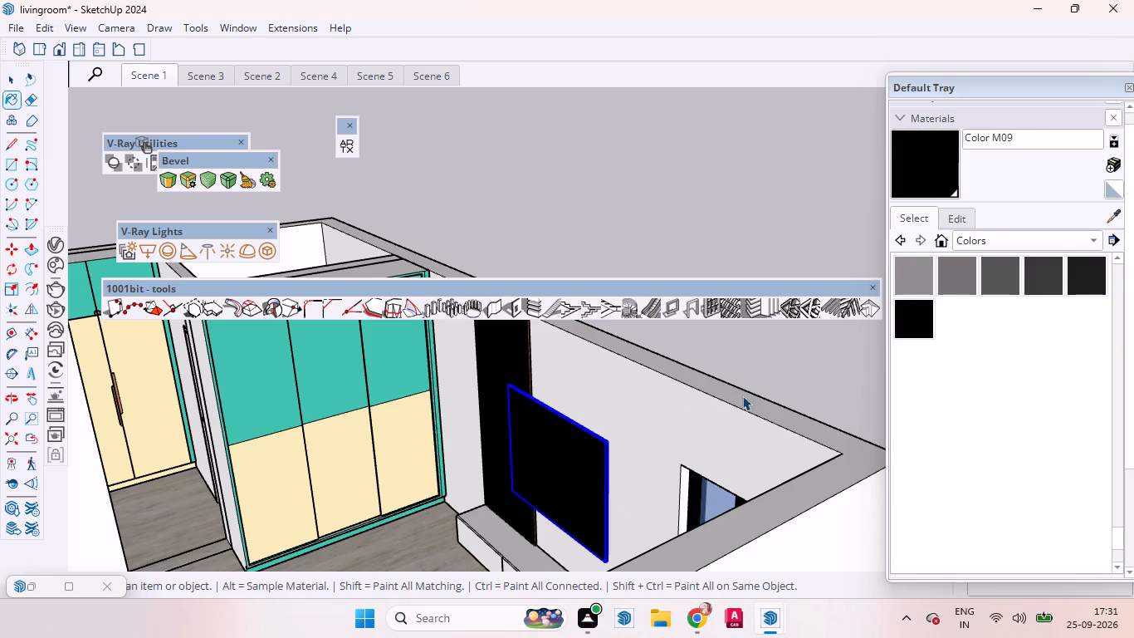
pyautogui.press('space')
pyautogui.moveTo(757, 377); pyautogui.dragTo(765, 371)
# Examine the painted louvres and black wall panel up close and from around the rear bedroom.
pyautogui.moveTo(650, 404); pyautogui.dragTo(1013, 374, button='middle')
pyautogui.scroll(1, 868, 410)
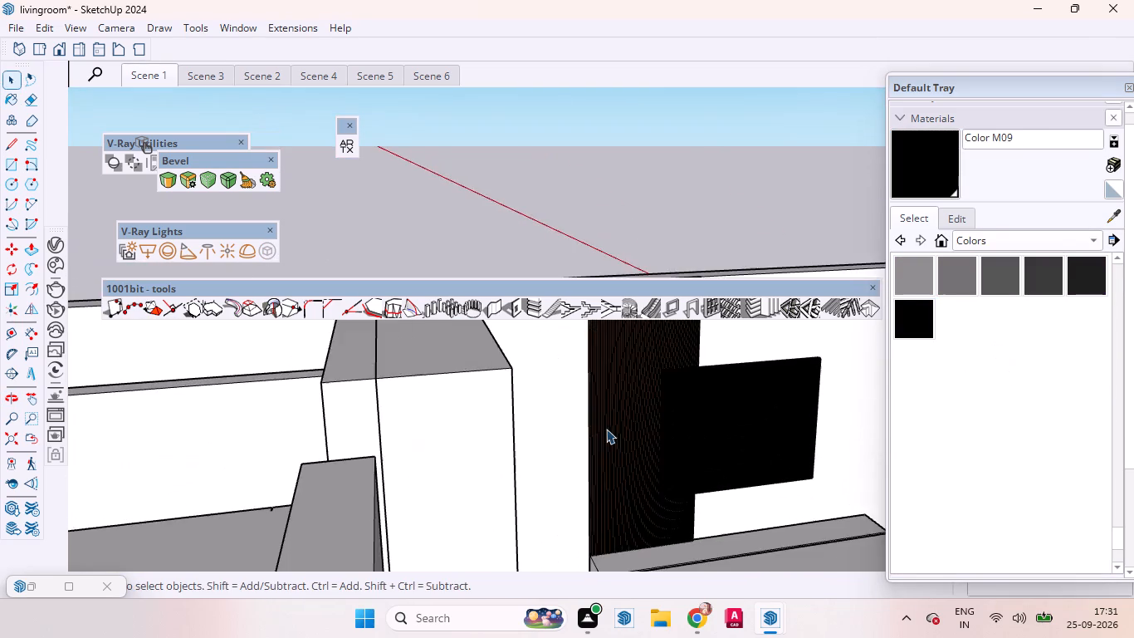
pyautogui.scroll(-5, 474, 464)
pyautogui.scroll(10, 481, 327)
pyautogui.moveTo(618, 385); pyautogui.dragTo(581, 540, button='middle')
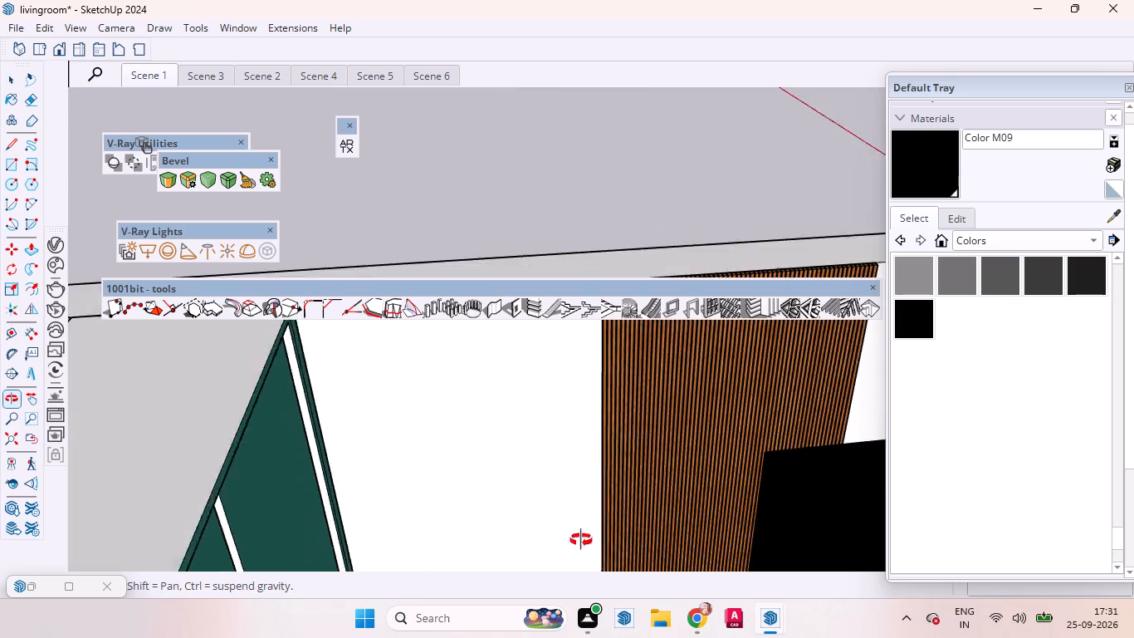
pyautogui.moveTo(581, 540); pyautogui.dragTo(578, 551, button='middle')
pyautogui.scroll(-6, 475, 491)
pyautogui.scroll(8, 569, 396)
pyautogui.scroll(-3, 551, 380)
pyautogui.scroll(14, 551, 380)
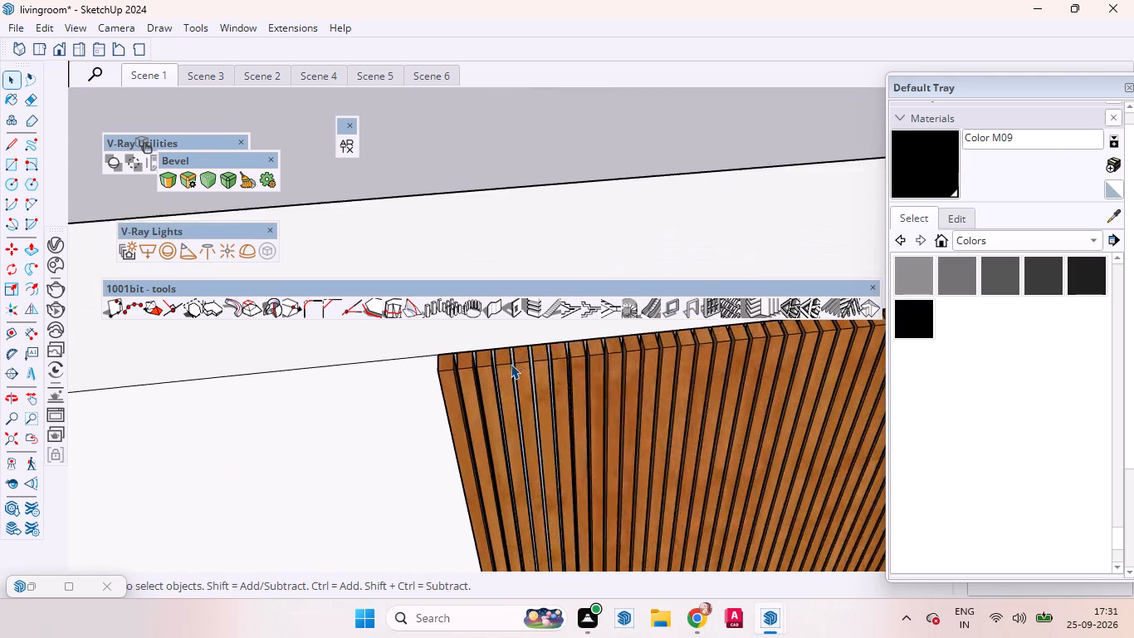
pyautogui.scroll(11, 511, 364)
pyautogui.scroll(-9, 474, 371)
pyautogui.moveTo(462, 378); pyautogui.dragTo(537, 361, button='middle')
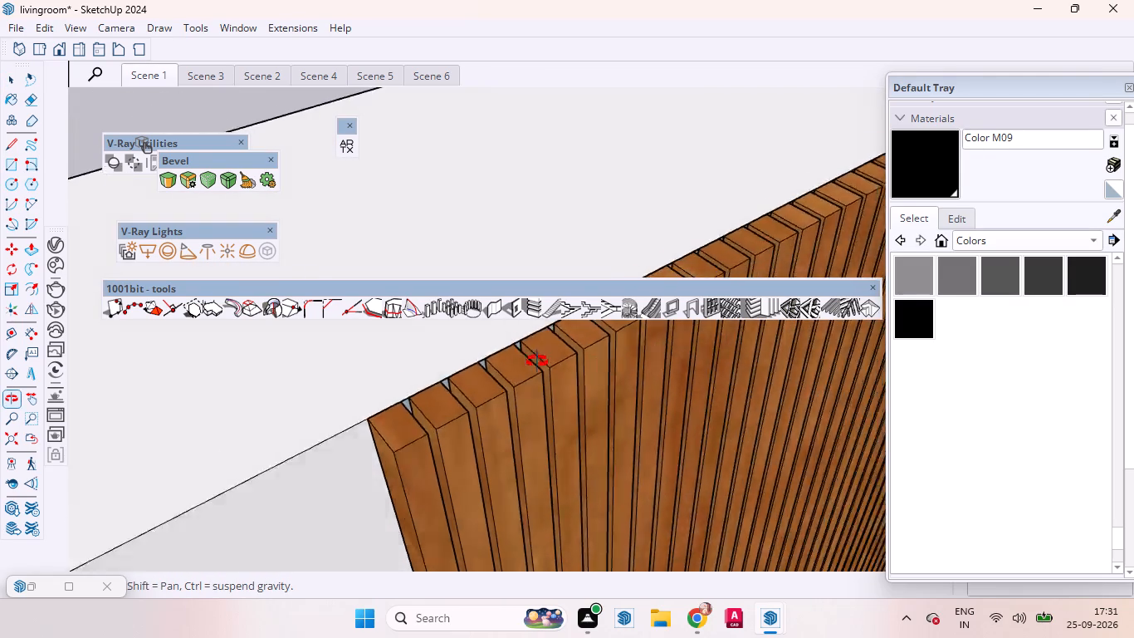
pyautogui.moveTo(537, 361); pyautogui.dragTo(460, 319, button='middle')
pyautogui.scroll(1, 447, 312)
pyautogui.scroll(-3, 447, 312)
pyautogui.scroll(2, 449, 372)
pyautogui.scroll(-14, 449, 374)
pyautogui.scroll(3, 451, 353)
pyautogui.scroll(-20, 451, 353)
pyautogui.scroll(-3, 451, 353)
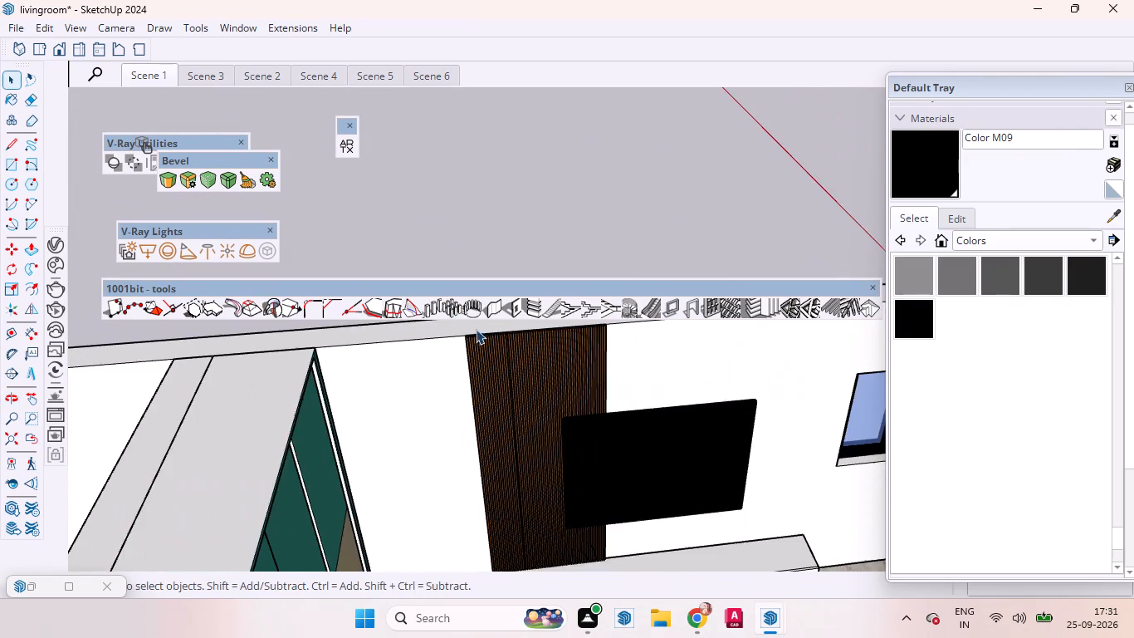
pyautogui.moveTo(525, 374); pyautogui.dragTo(443, 263, button='middle')
pyautogui.scroll(1, 516, 415)
pyautogui.scroll(-6, 524, 425)
pyautogui.scroll(2, 508, 439)
pyautogui.scroll(-2, 508, 439)
pyautogui.scroll(1, 510, 442)
pyautogui.scroll(-2, 511, 443)
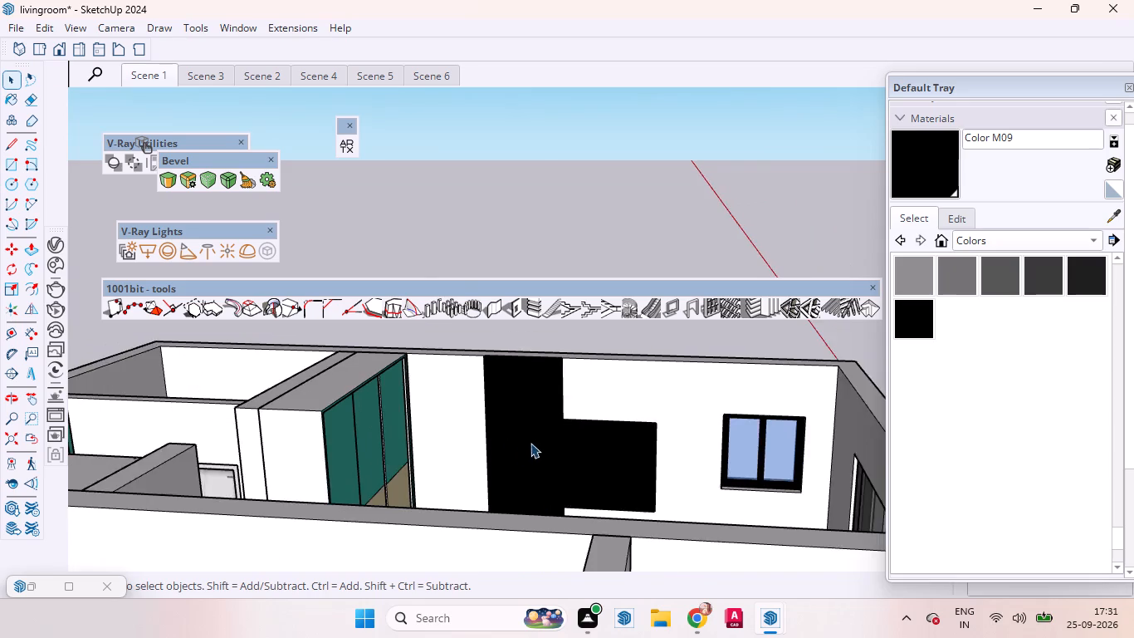
pyautogui.moveTo(553, 419); pyautogui.dragTo(551, 512, button='middle')
pyautogui.scroll(-6, 615, 509)
pyautogui.scroll(1, 548, 524)
pyautogui.scroll(-1, 548, 524)
pyautogui.scroll(1, 548, 524)
pyautogui.scroll(-1, 548, 524)
pyautogui.scroll(13, 548, 524)
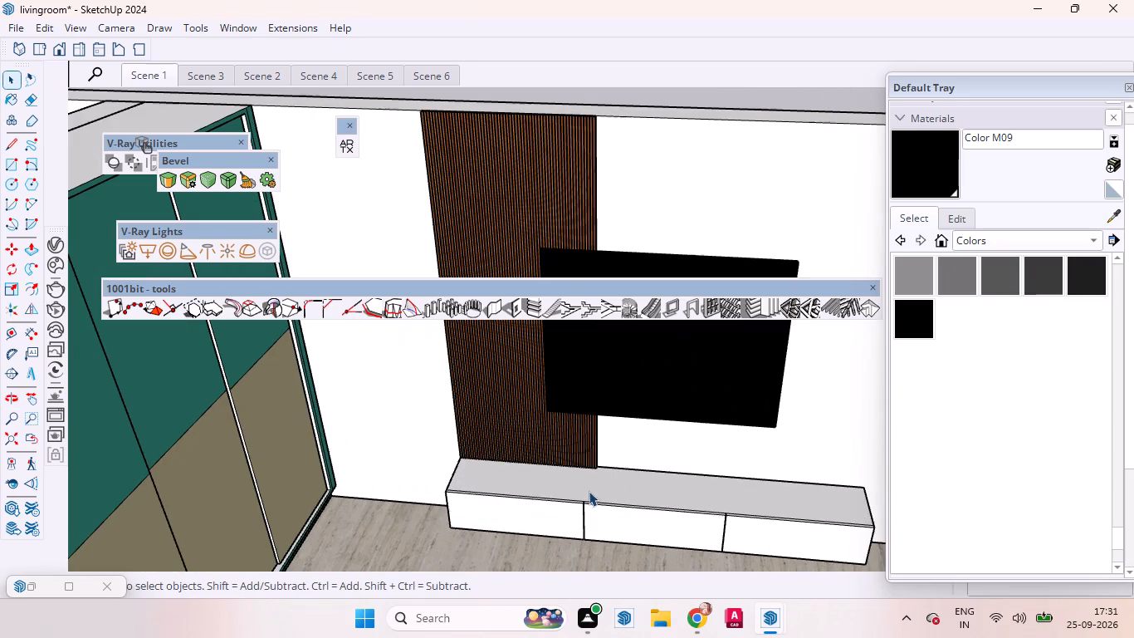
# Sample Wood Bamboo from the louvres and paint the low three-drawer cabinet beneath the wall panel with it.
pyautogui.click(537, 500)
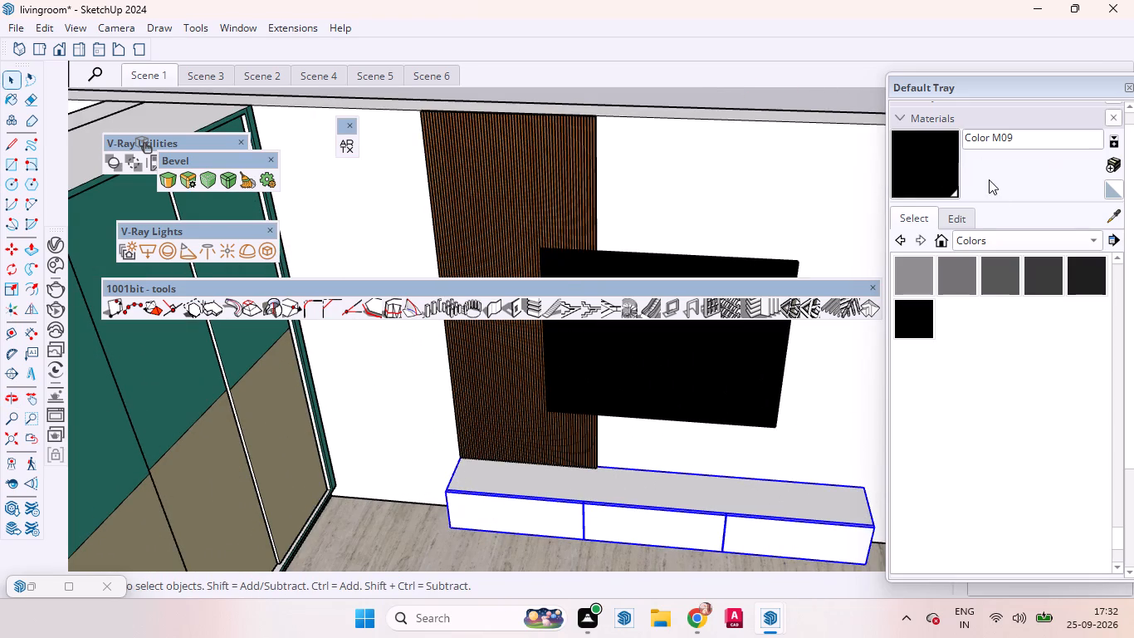
pyautogui.click(1099, 223)
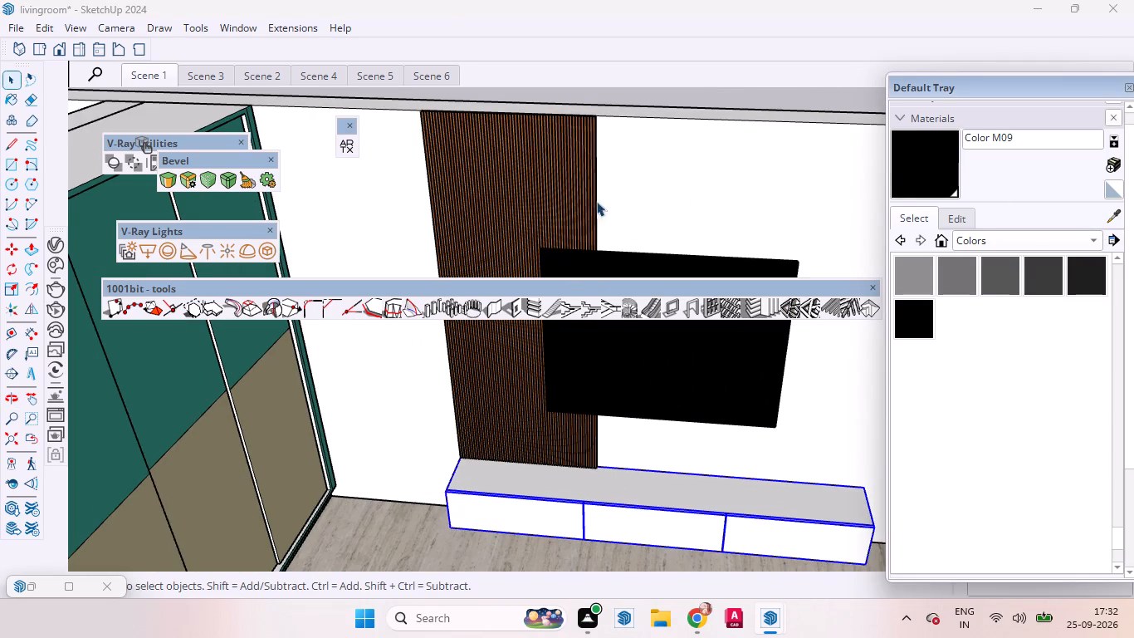
pyautogui.click(1112, 213)
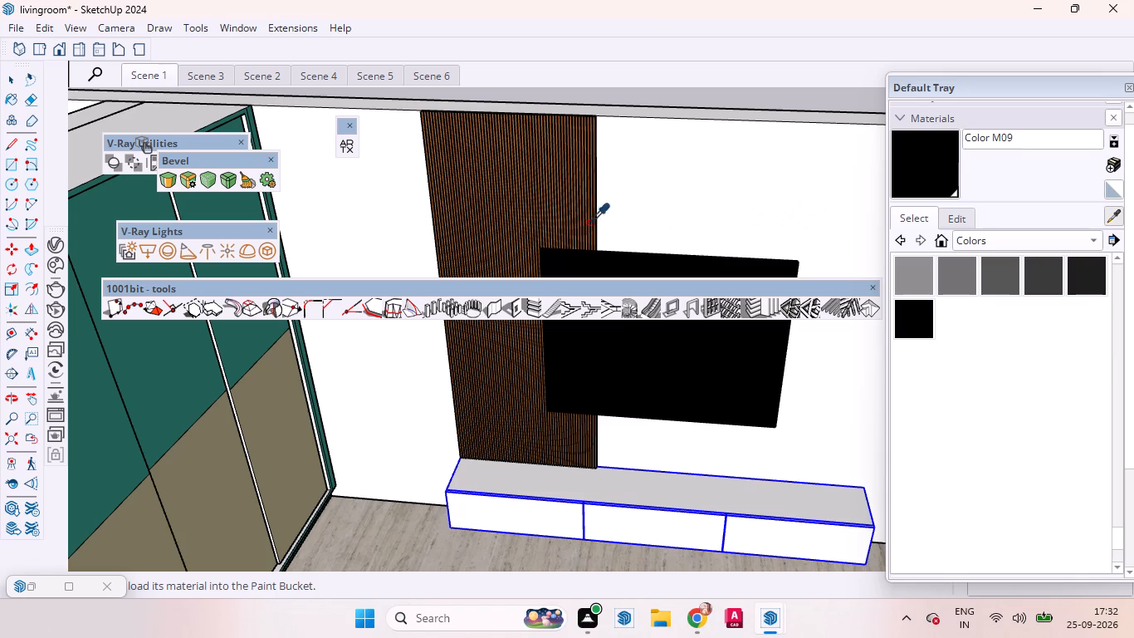
pyautogui.click(510, 219)
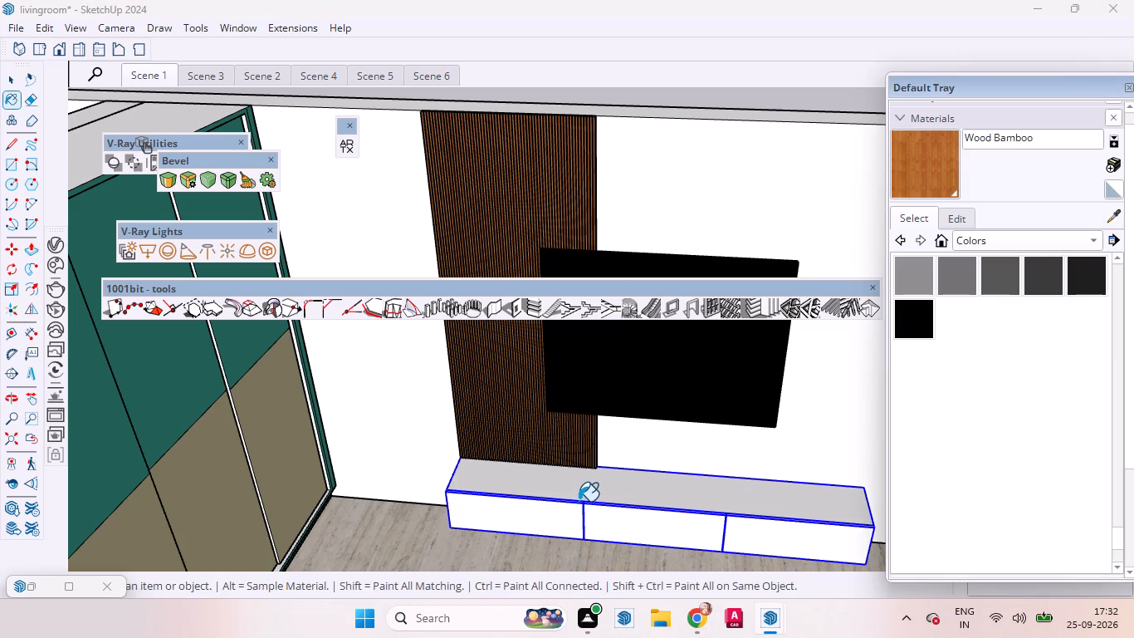
pyautogui.click(579, 501)
pyautogui.scroll(-8, 577, 491)
pyautogui.scroll(1, 527, 499)
pyautogui.scroll(-2, 527, 499)
pyautogui.press('space')
pyautogui.click(611, 162)
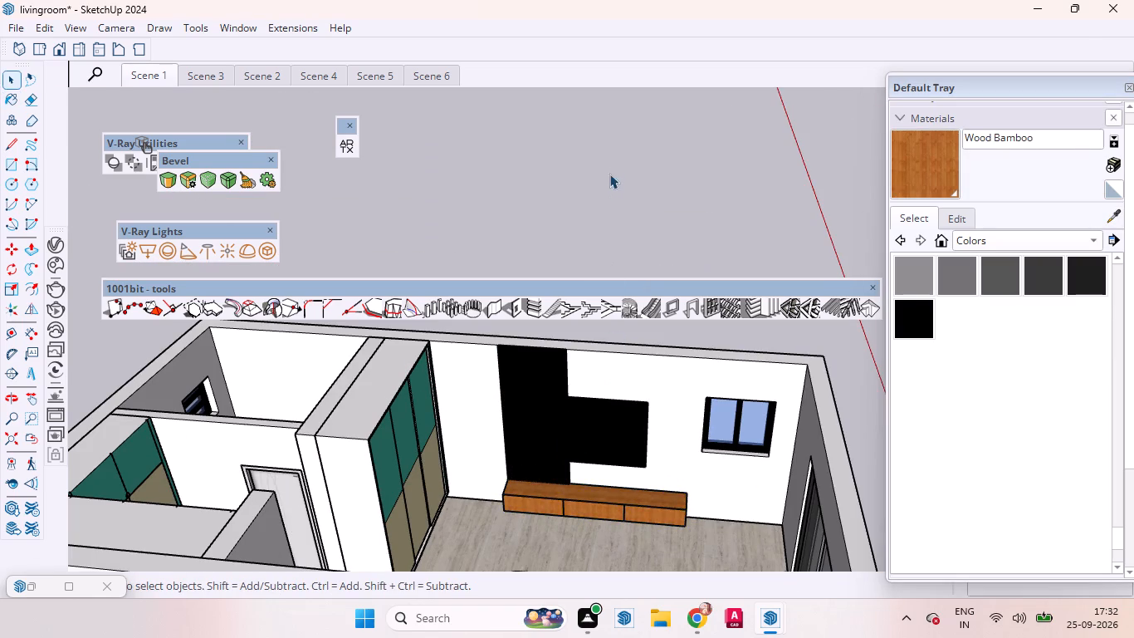
# Inside the black wall panel's group, offset the front face's outline inward by 18 mm.
pyautogui.scroll(5, 590, 445)
pyautogui.moveTo(571, 498); pyautogui.dragTo(341, 629, button='middle')
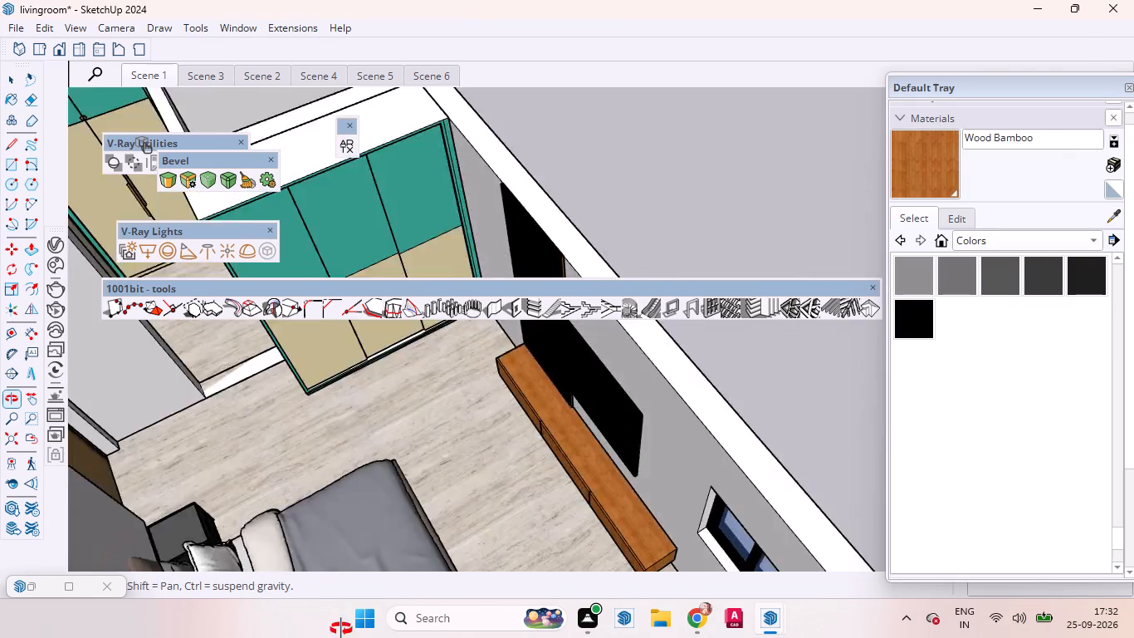
pyautogui.moveTo(341, 629); pyautogui.dragTo(398, 576, button='middle')
pyautogui.scroll(-4, 618, 398)
pyautogui.scroll(5, 479, 422)
pyautogui.moveTo(580, 411); pyautogui.dragTo(359, 447, button='middle')
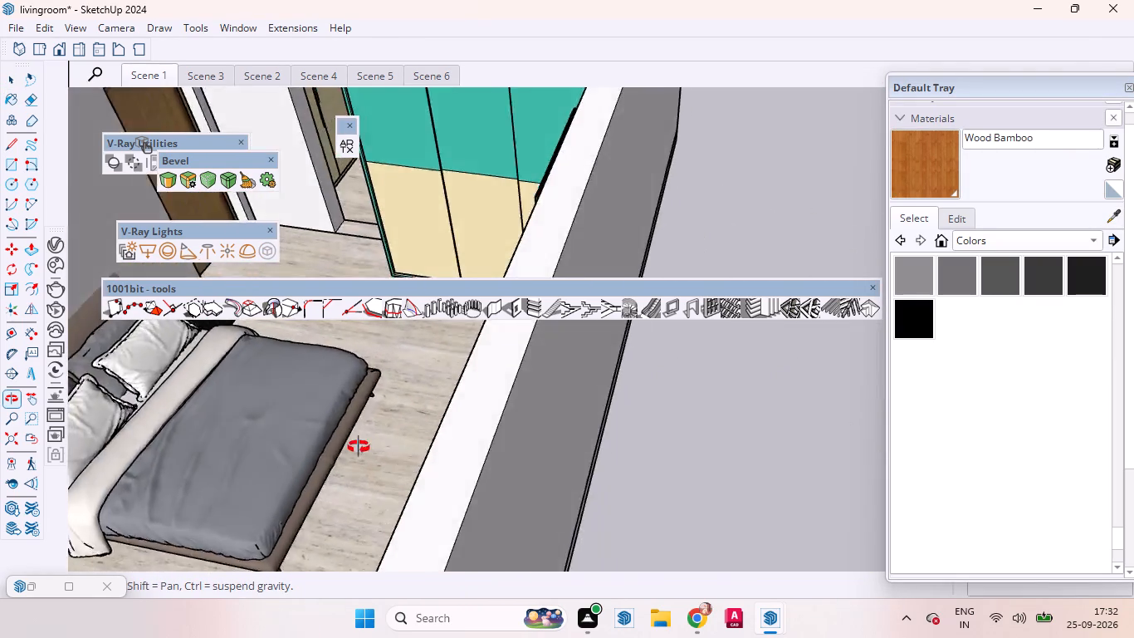
pyautogui.moveTo(359, 447); pyautogui.dragTo(408, 424, button='middle')
pyautogui.click(609, 444)
pyautogui.scroll(1, 474, 431)
pyautogui.moveTo(484, 433); pyautogui.dragTo(550, 377, button='middle')
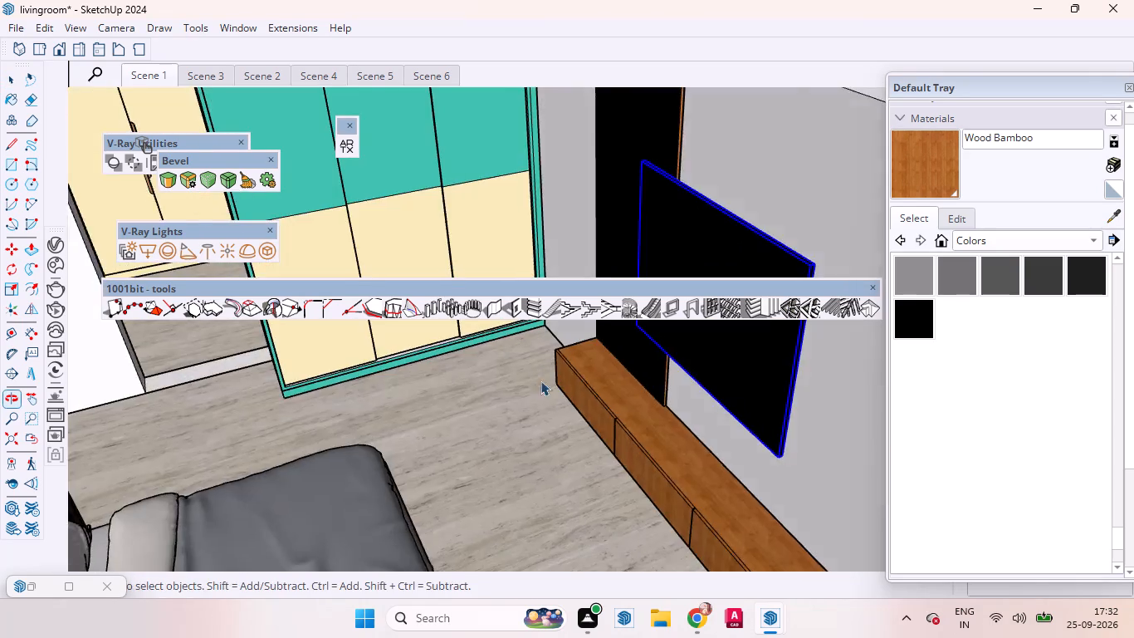
pyautogui.scroll(-4, 472, 396)
pyautogui.moveTo(487, 407); pyautogui.dragTo(698, 407, button='middle')
pyautogui.doubleClick(706, 346)
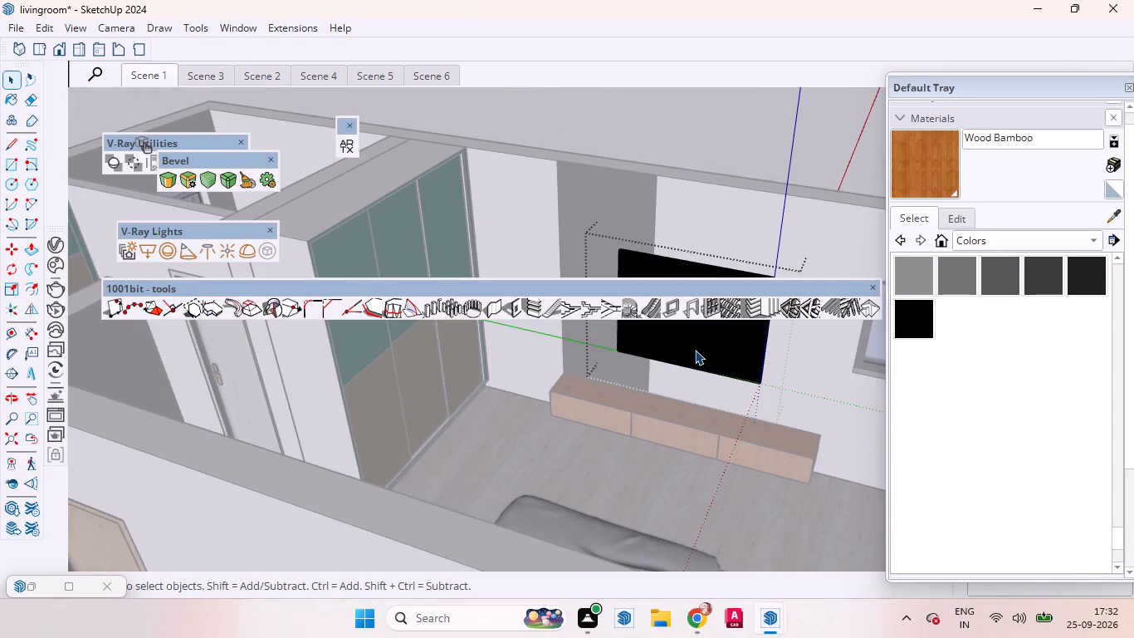
pyautogui.click(695, 350)
pyautogui.scroll(-5, 542, 466)
pyautogui.scroll(1, 553, 482)
pyautogui.press('f')
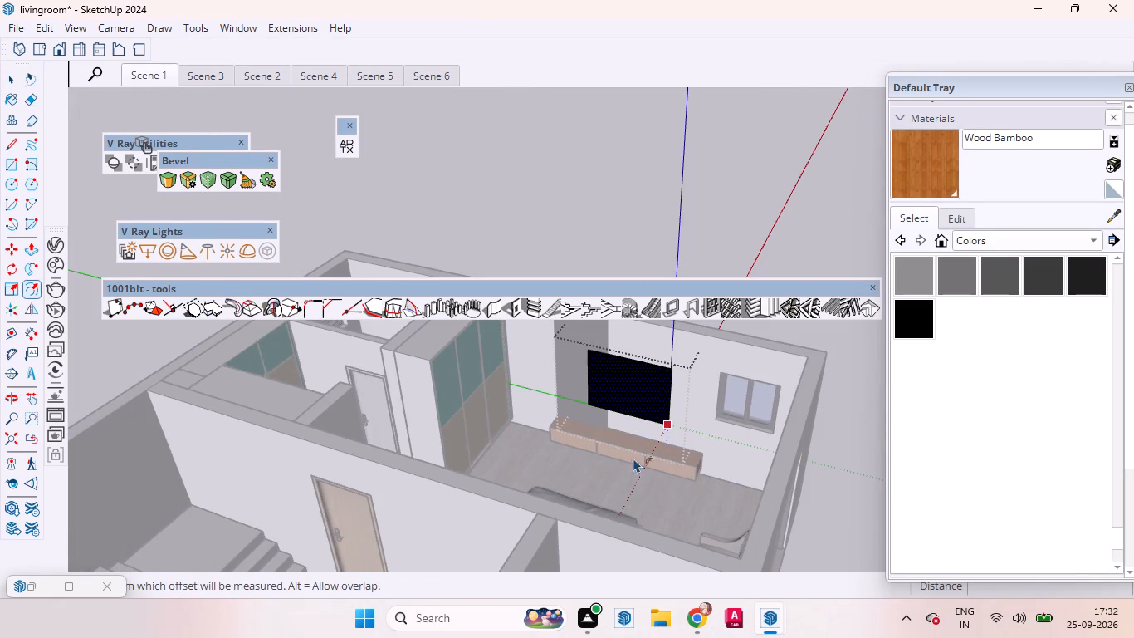
pyautogui.scroll(2, 569, 397)
pyautogui.scroll(-1, 569, 396)
pyautogui.scroll(1, 568, 396)
pyautogui.scroll(-4, 568, 396)
pyautogui.scroll(5, 568, 396)
pyautogui.click(592, 372)
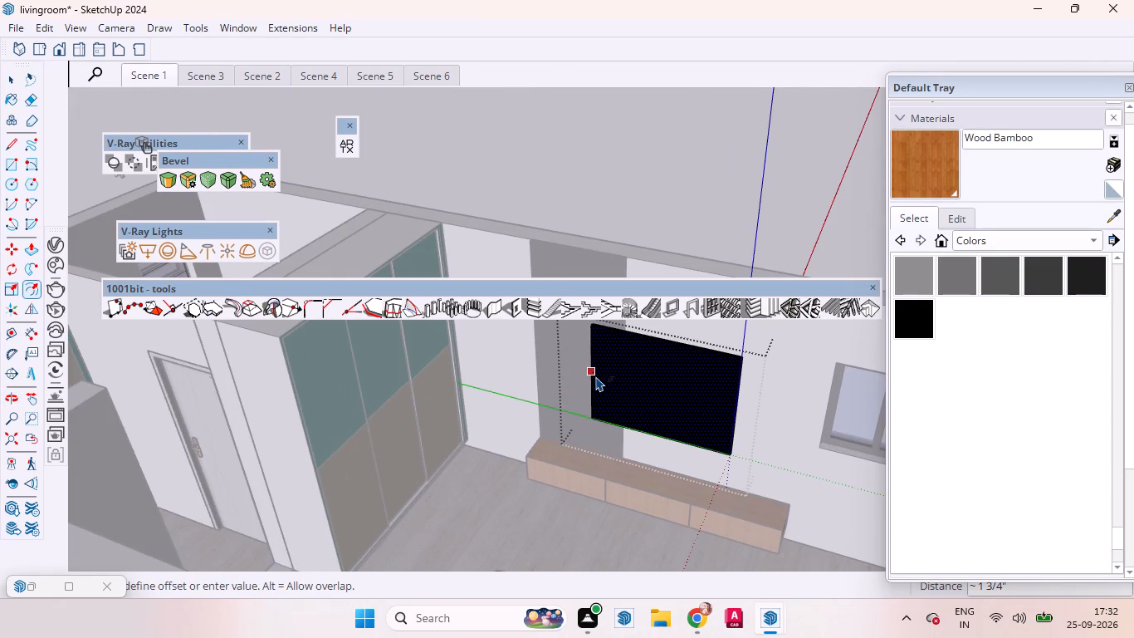
pyautogui.write('18mm')
pyautogui.press('Return')
pyautogui.press('space')
# Push/Pull the border strip around the black panel's front face outward by 2 mm and leave the group.
pyautogui.click(662, 391)
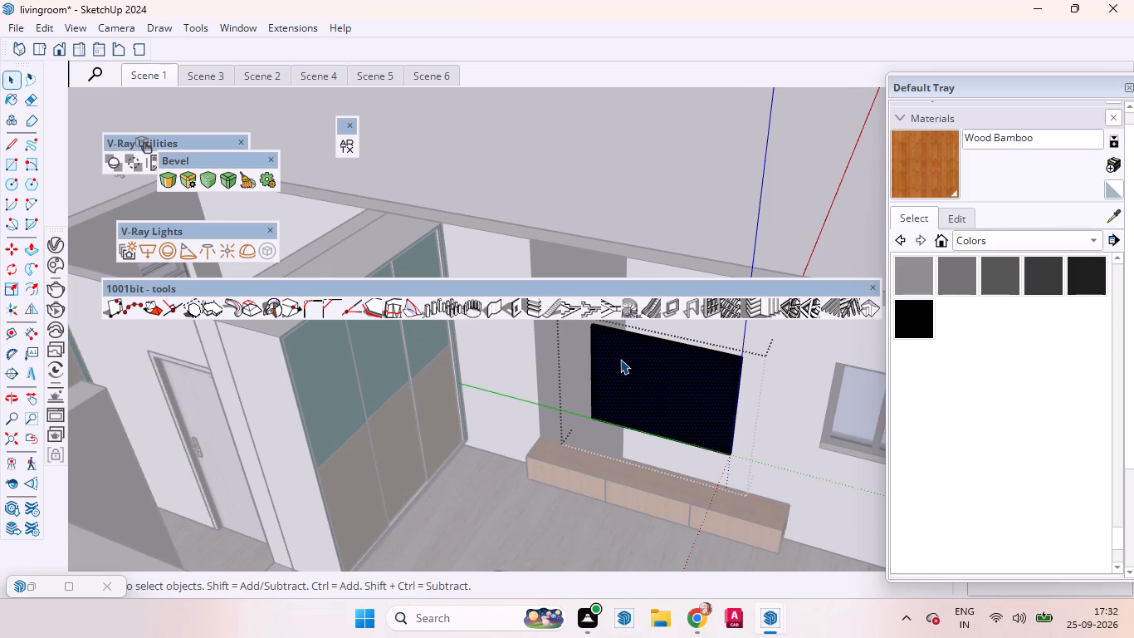
pyautogui.scroll(6, 616, 354)
pyautogui.scroll(-3, 618, 391)
pyautogui.scroll(9, 575, 350)
pyautogui.scroll(-3, 592, 338)
pyautogui.scroll(9, 592, 338)
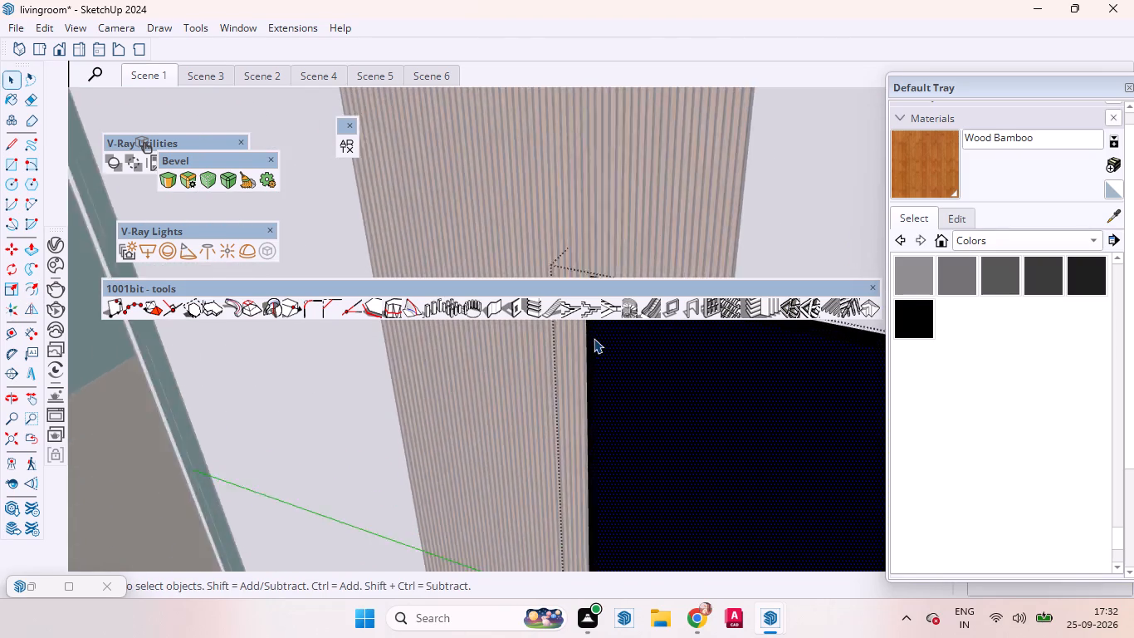
pyautogui.scroll(8, 594, 338)
pyautogui.scroll(-1, 595, 341)
pyautogui.scroll(8, 595, 341)
pyautogui.click(585, 350)
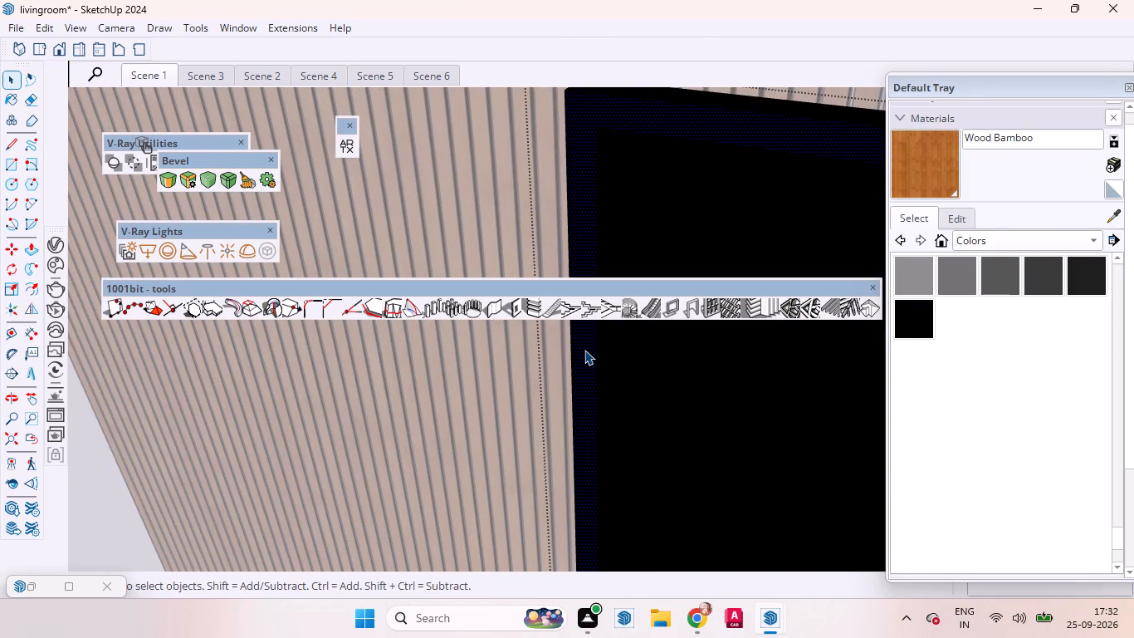
pyautogui.press('p')
pyautogui.moveTo(587, 348); pyautogui.dragTo(579, 347)
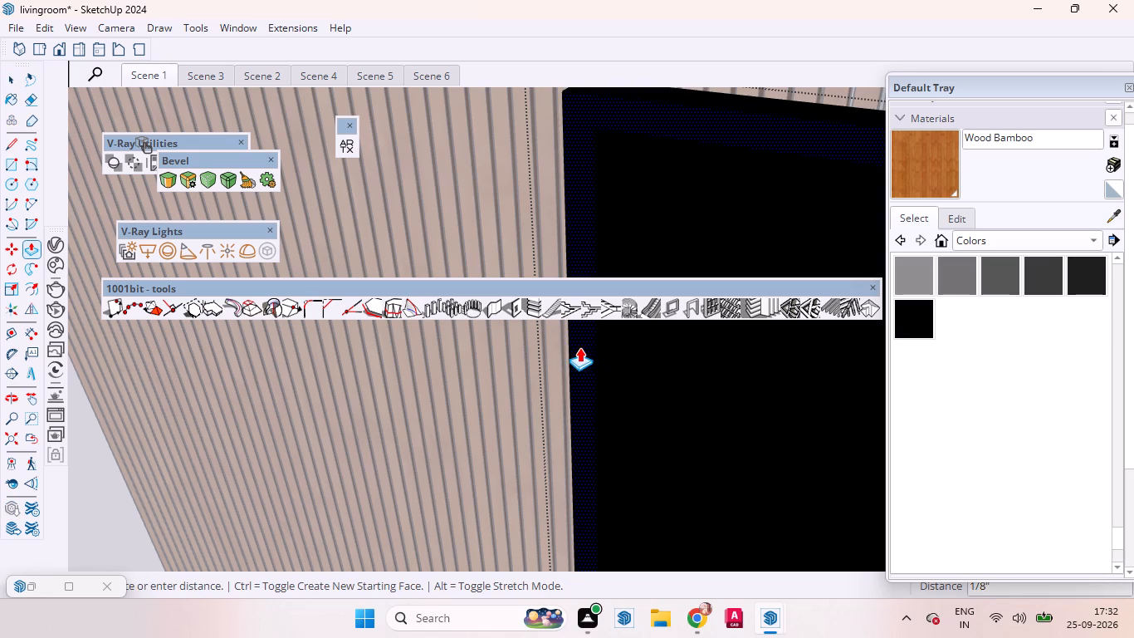
pyautogui.moveTo(579, 347); pyautogui.dragTo(579, 347)
pyautogui.write('2mm')
pyautogui.press('Return')
pyautogui.press('space')
pyautogui.scroll(-5, 634, 392)
pyautogui.scroll(2, 634, 392)
pyautogui.scroll(-12, 635, 391)
pyautogui.scroll(3, 589, 359)
pyautogui.scroll(-2, 588, 359)
pyautogui.scroll(1, 588, 359)
pyautogui.scroll(-5, 588, 359)
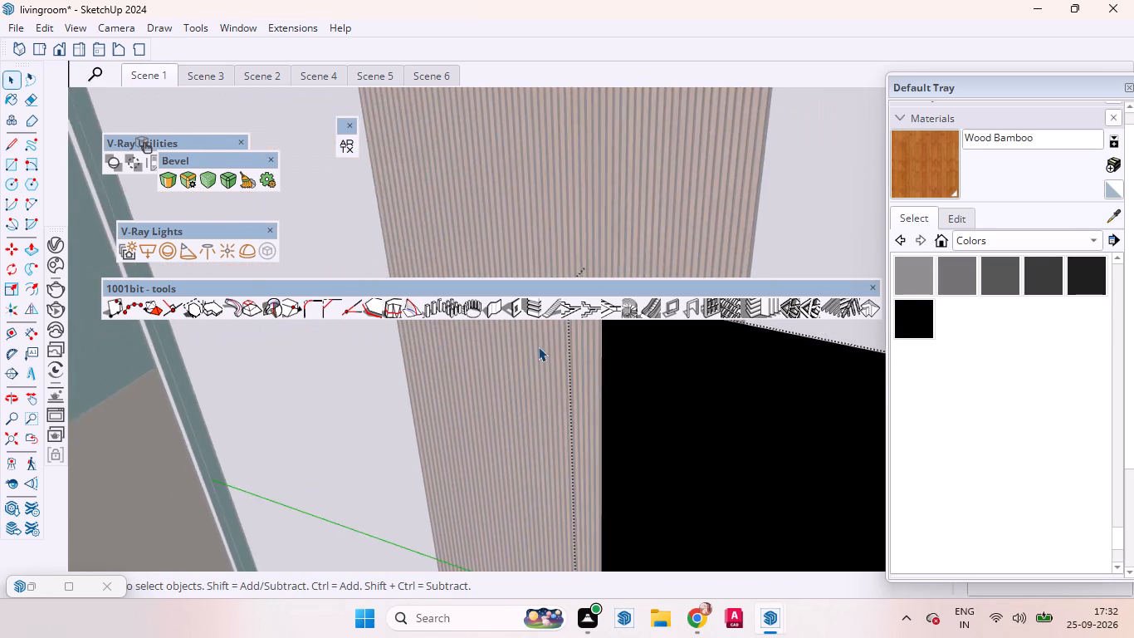
pyautogui.scroll(-20, 538, 346)
pyautogui.scroll(-1, 538, 346)
pyautogui.click(502, 203)
# Look through the materials already used in the model.
pyautogui.moveTo(461, 356); pyautogui.dragTo(633, 315, button='middle')
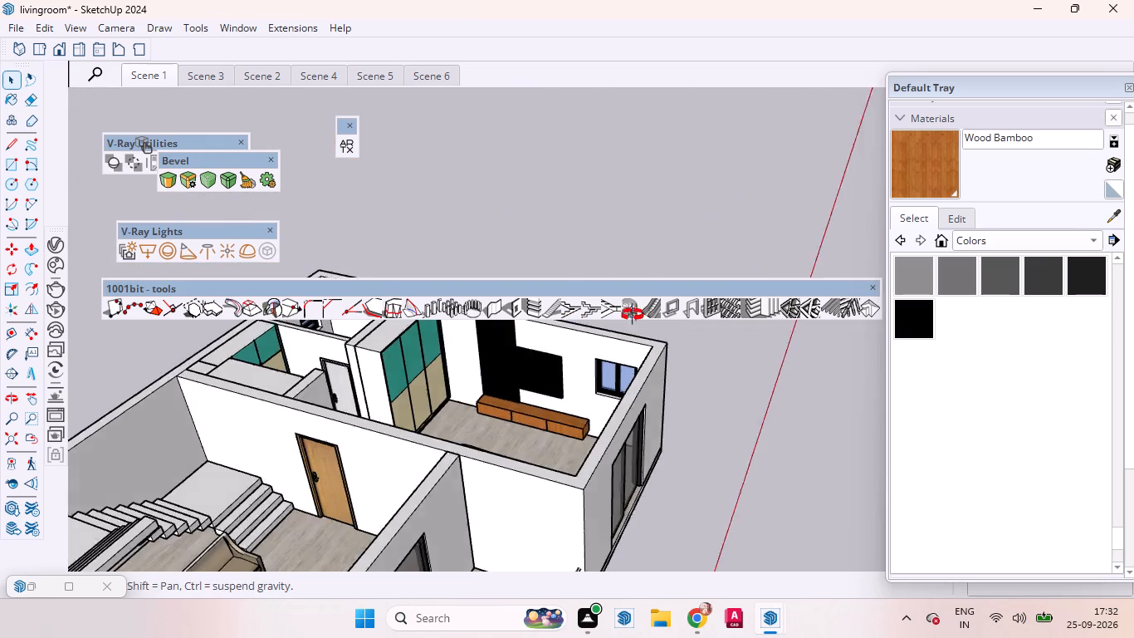
pyautogui.moveTo(633, 315); pyautogui.dragTo(648, 272, button='middle')
pyautogui.scroll(8, 519, 398)
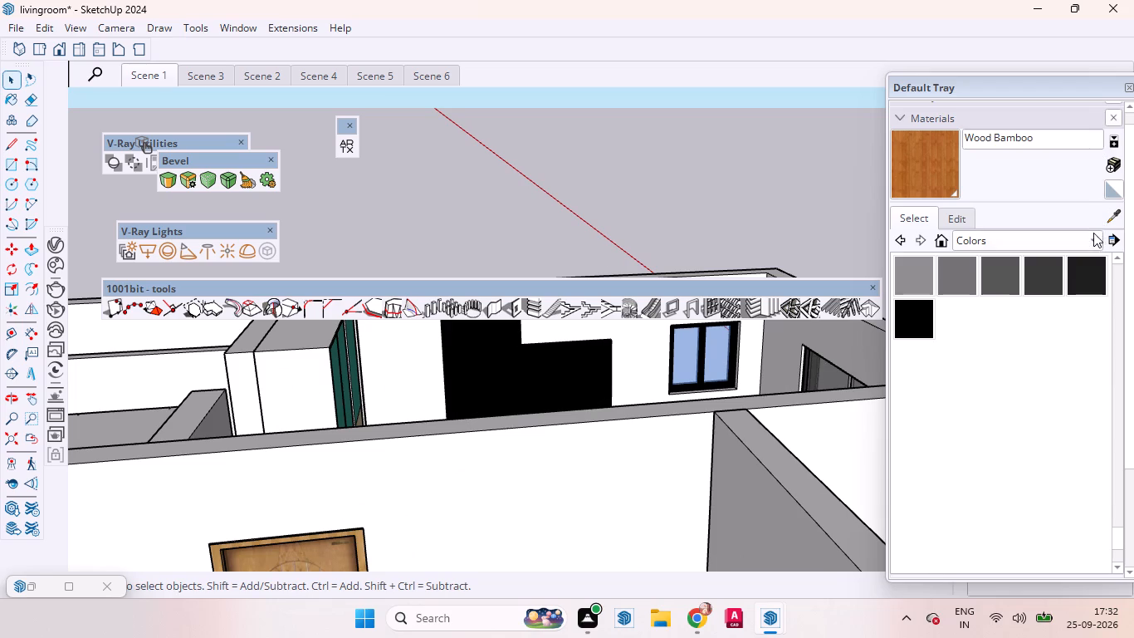
pyautogui.click(1093, 233)
pyautogui.click(949, 150)
pyautogui.scroll(-5, 1006, 382)
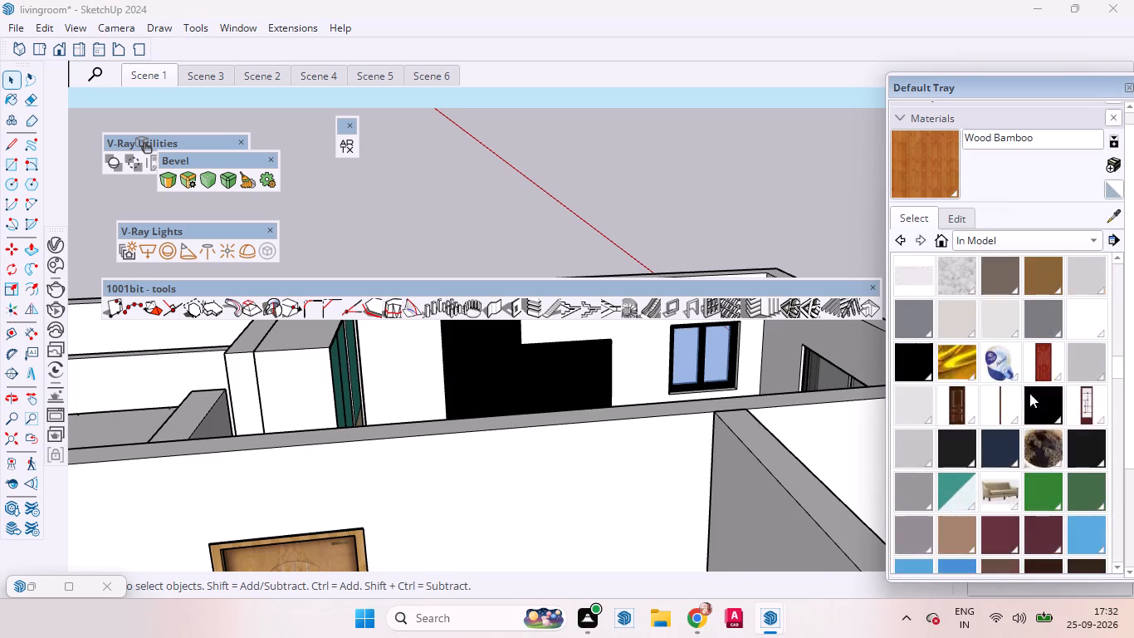
pyautogui.scroll(-7, 1029, 393)
pyautogui.scroll(8, 997, 393)
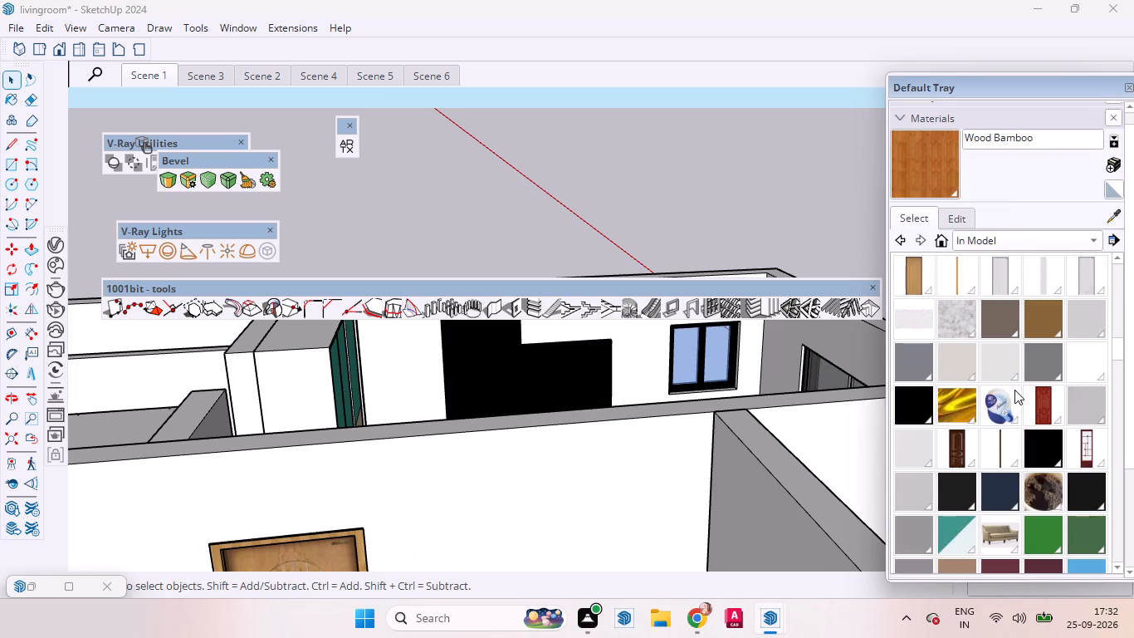
pyautogui.scroll(2, 1014, 390)
pyautogui.scroll(-2, 1014, 390)
pyautogui.scroll(3, 1014, 390)
pyautogui.scroll(-2, 1014, 390)
pyautogui.scroll(3, 1014, 390)
pyautogui.scroll(-1, 1016, 390)
pyautogui.scroll(3, 1016, 390)
pyautogui.scroll(-1, 1017, 390)
pyautogui.scroll(1, 1017, 390)
pyautogui.scroll(-2, 1017, 390)
pyautogui.scroll(2, 1017, 390)
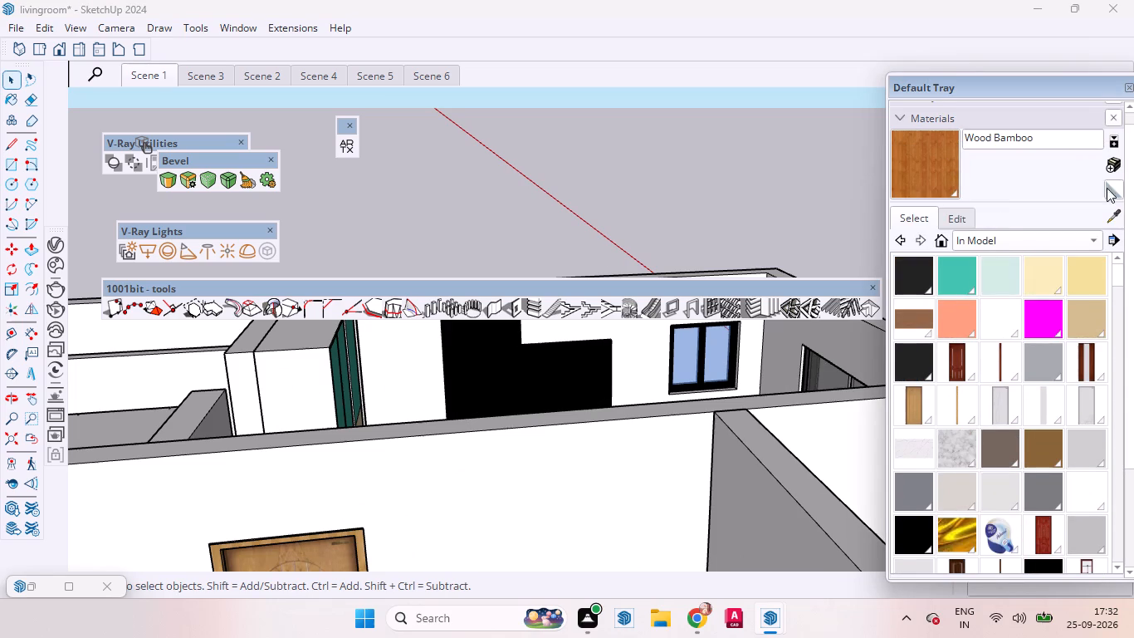
# Start a new material and load the Netflix logo image ea60e224dd6d009926b751998e011154 from the Downloads folder as its texture.
pyautogui.click(1109, 165)
pyautogui.click(721, 409)
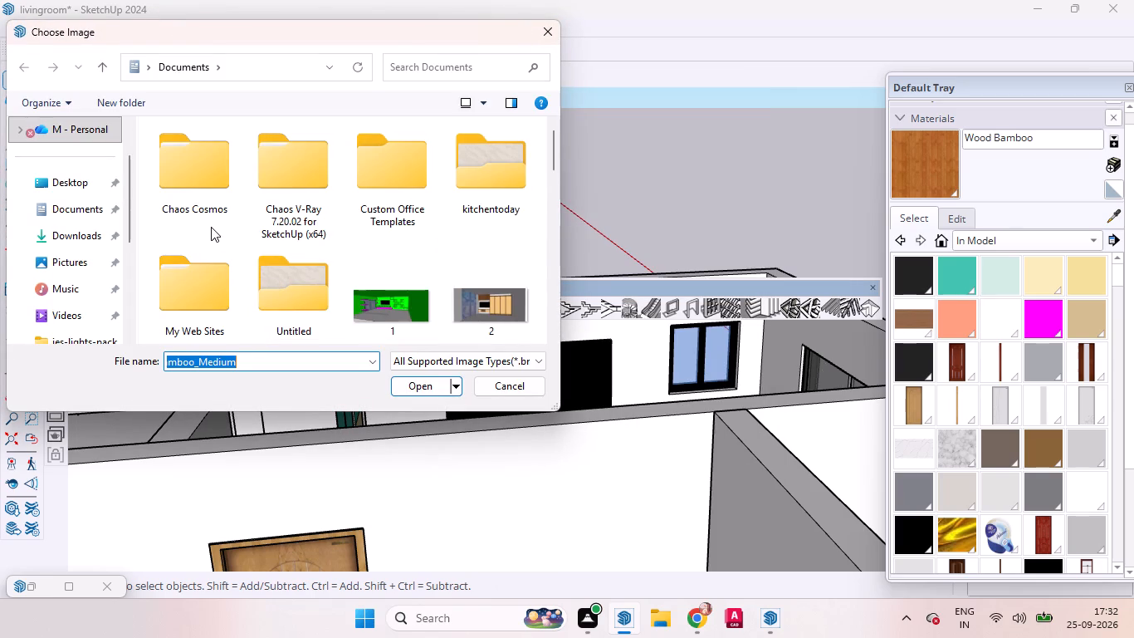
pyautogui.click(65, 230)
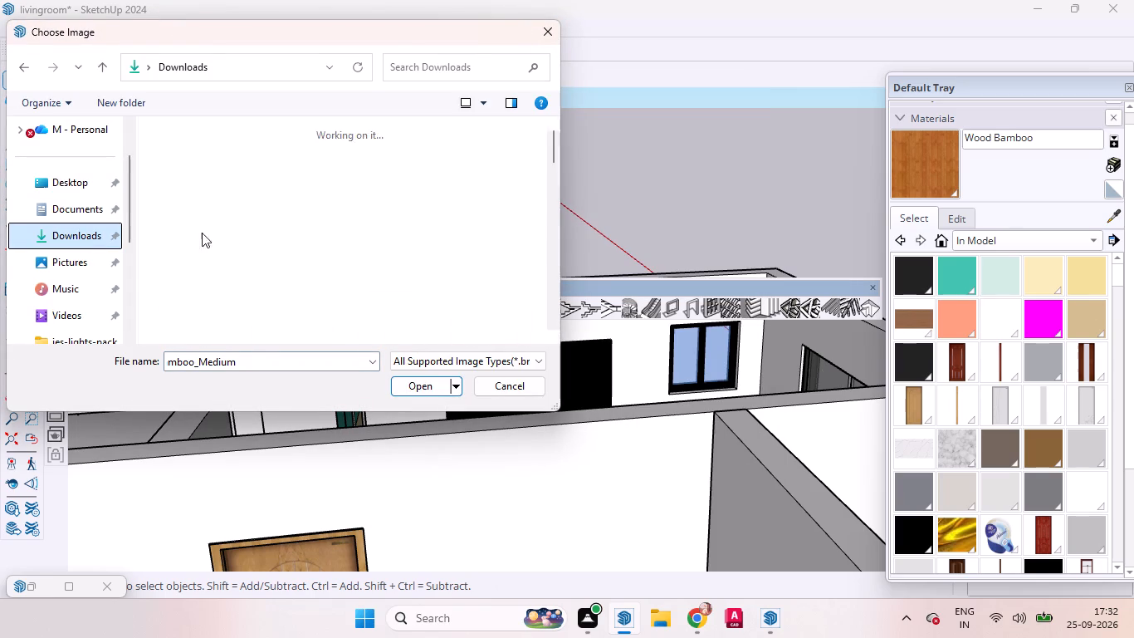
pyautogui.scroll(-9, 375, 220)
pyautogui.scroll(1, 374, 240)
pyautogui.scroll(-1, 374, 241)
pyautogui.scroll(2, 374, 243)
pyautogui.scroll(-5, 374, 243)
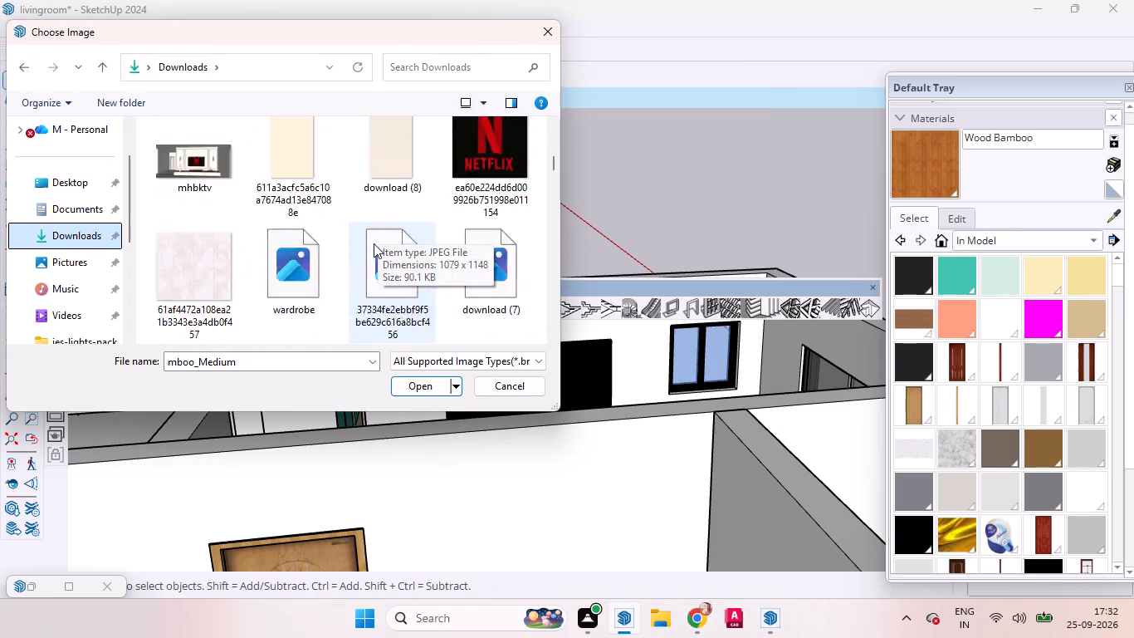
pyautogui.scroll(-10, 369, 251)
pyautogui.scroll(1, 369, 248)
pyautogui.scroll(-3, 369, 248)
pyautogui.scroll(10, 369, 253)
pyautogui.scroll(-3, 369, 248)
pyautogui.scroll(3, 322, 233)
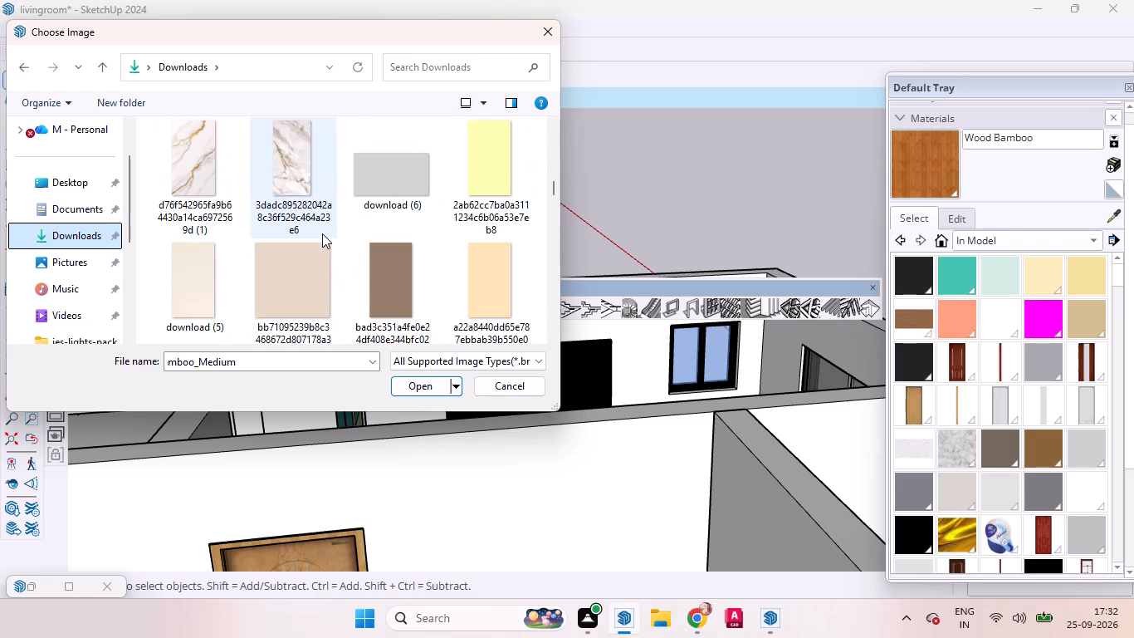
pyautogui.scroll(5, 303, 245)
pyautogui.scroll(-4, 312, 261)
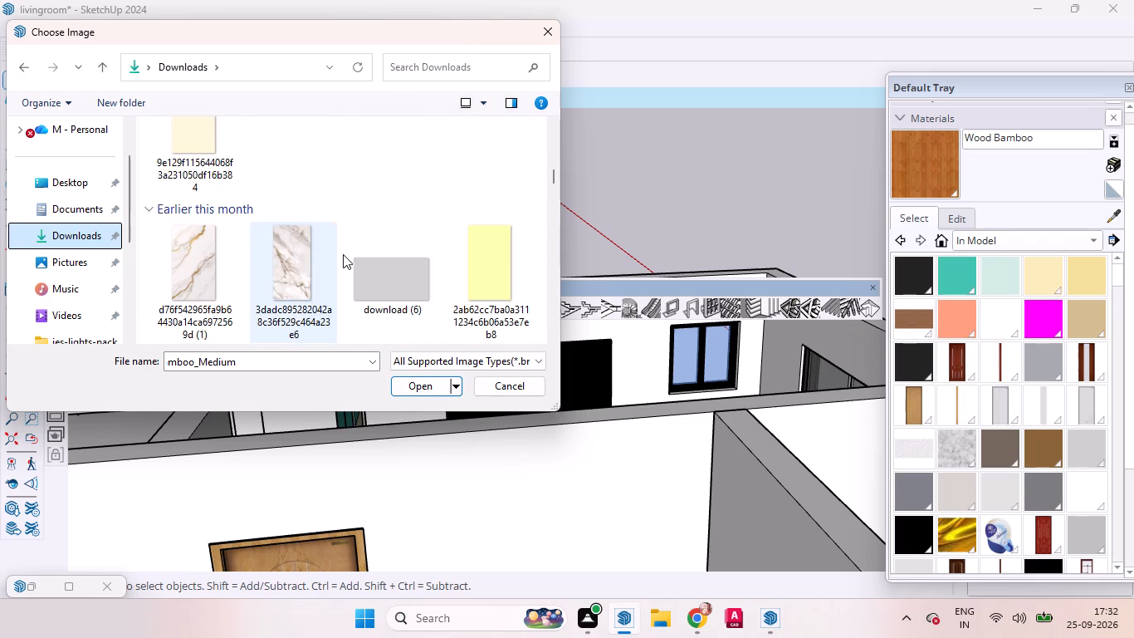
pyautogui.scroll(4, 352, 253)
pyautogui.click(494, 238)
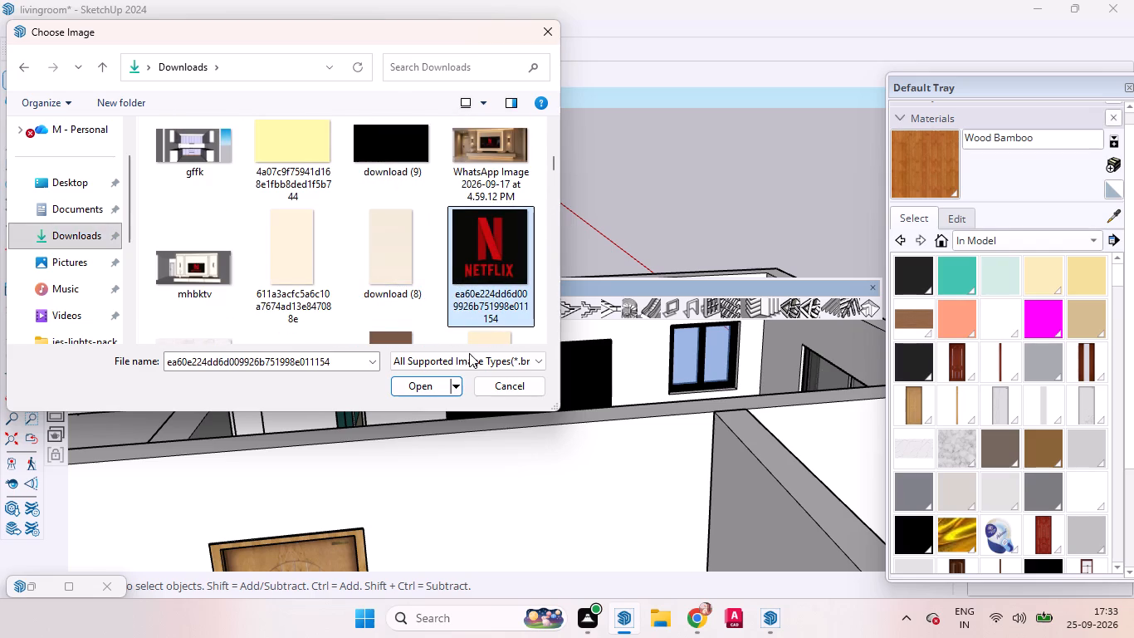
pyautogui.click(438, 384)
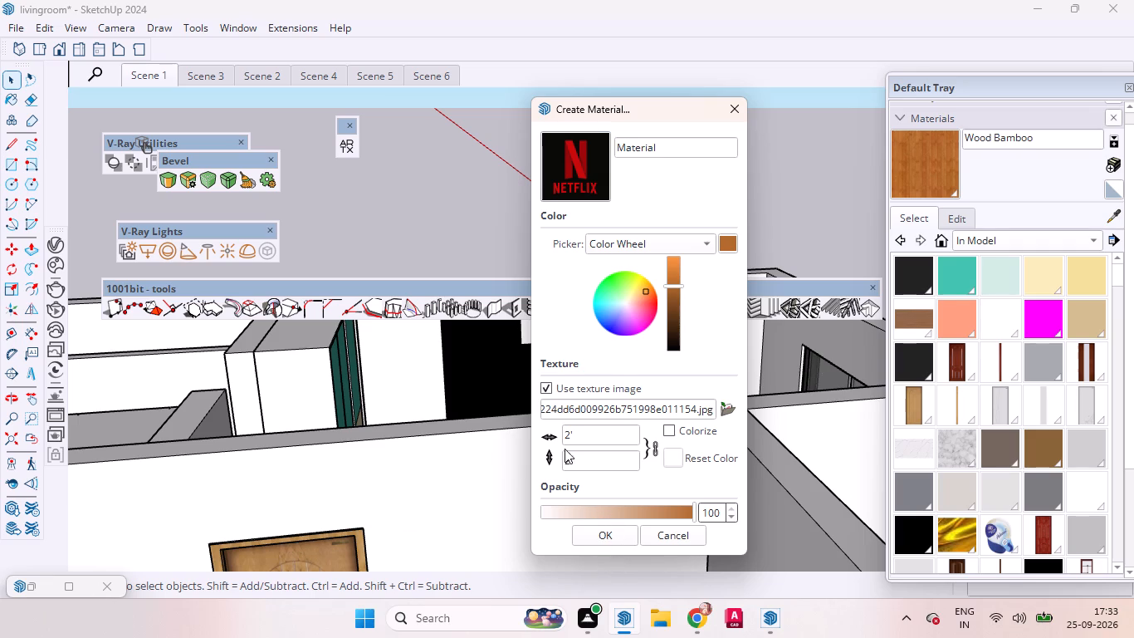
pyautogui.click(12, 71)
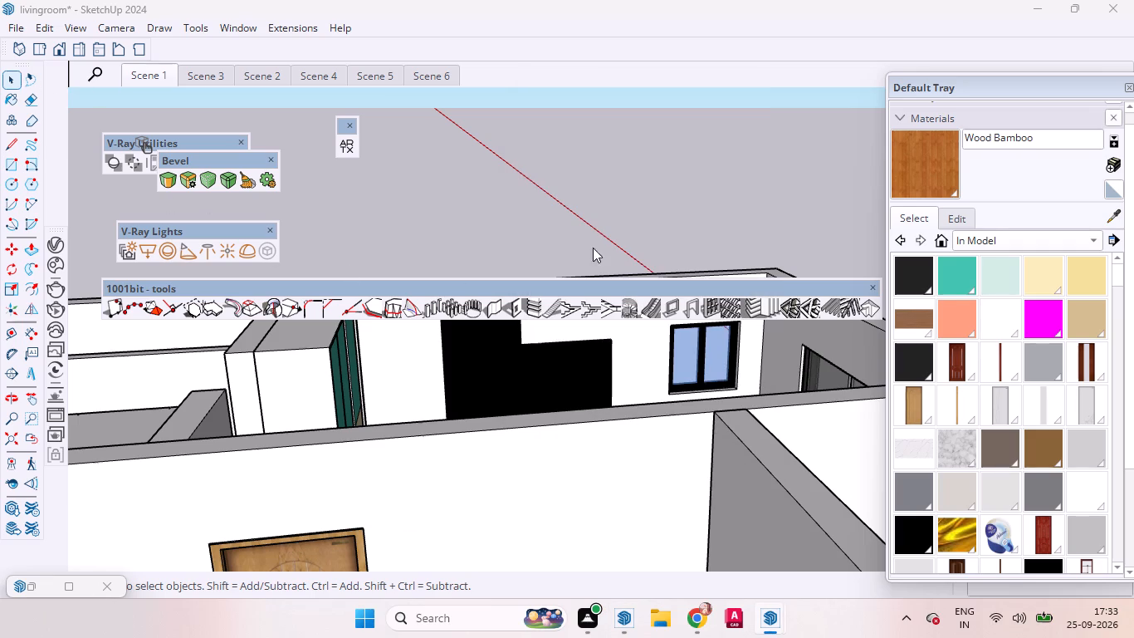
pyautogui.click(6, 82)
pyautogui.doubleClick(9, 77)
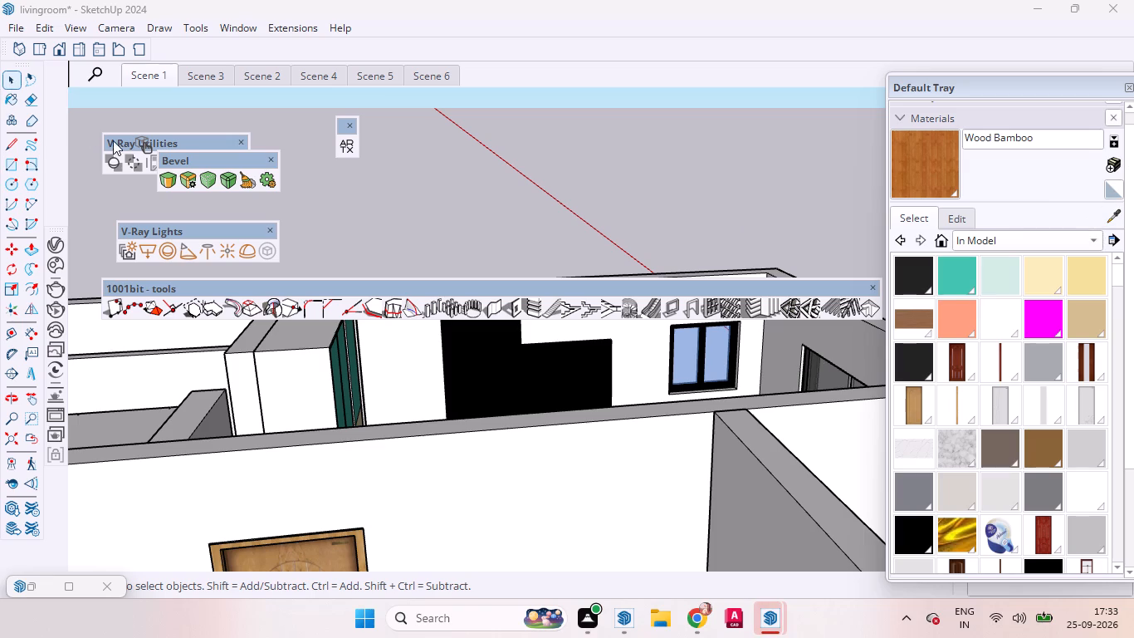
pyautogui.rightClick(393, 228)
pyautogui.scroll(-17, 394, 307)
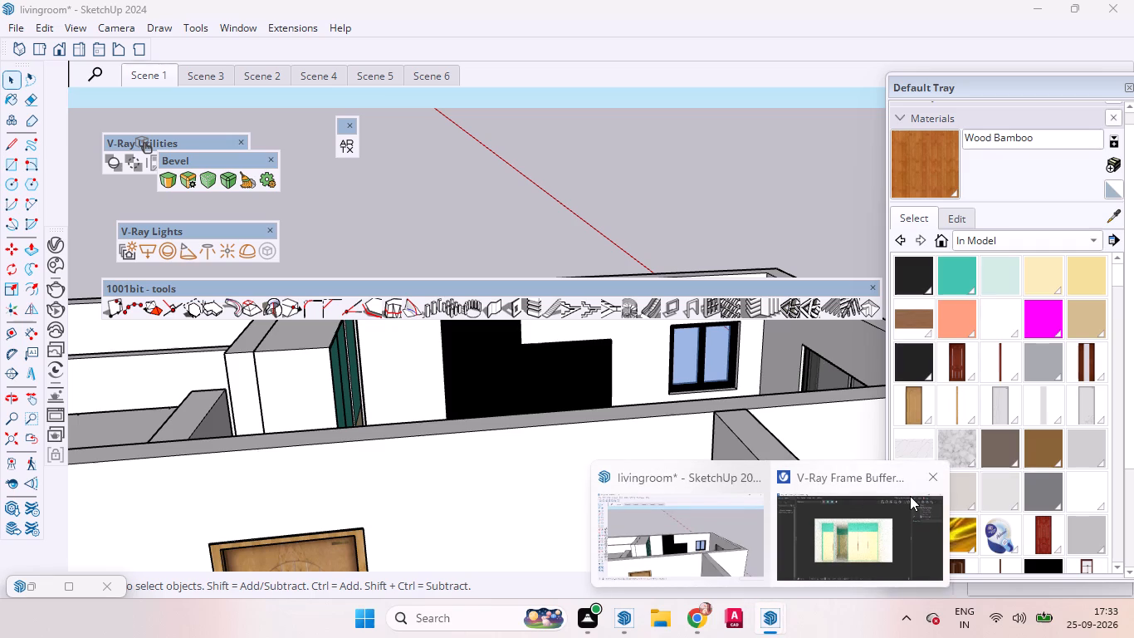
# Close the V-Ray Frame Buffer window.
pyautogui.click(923, 478)
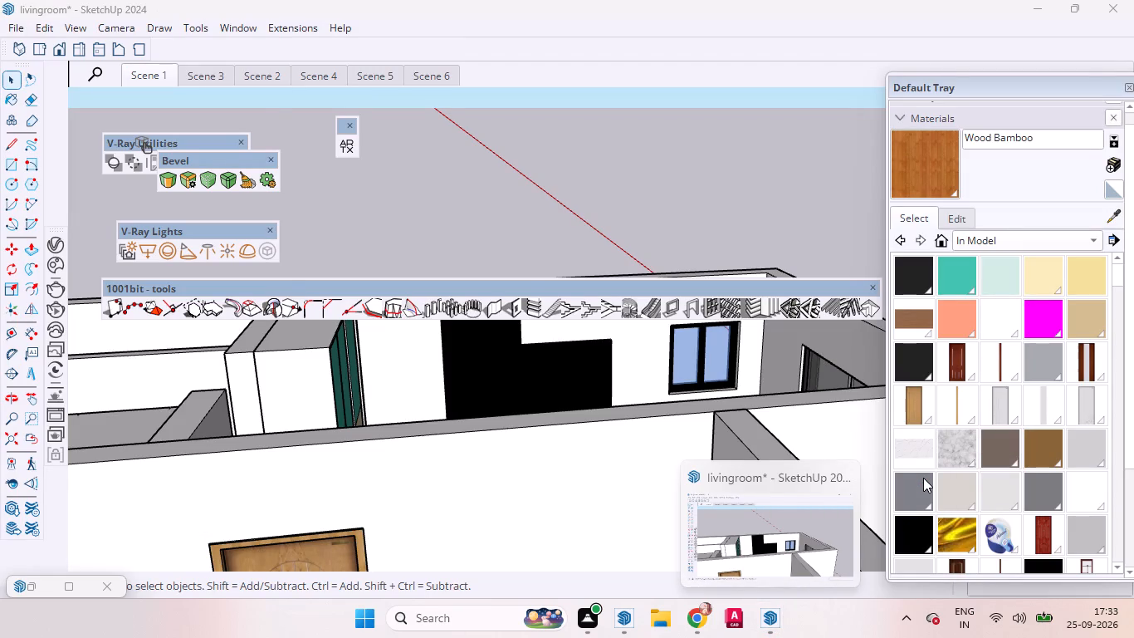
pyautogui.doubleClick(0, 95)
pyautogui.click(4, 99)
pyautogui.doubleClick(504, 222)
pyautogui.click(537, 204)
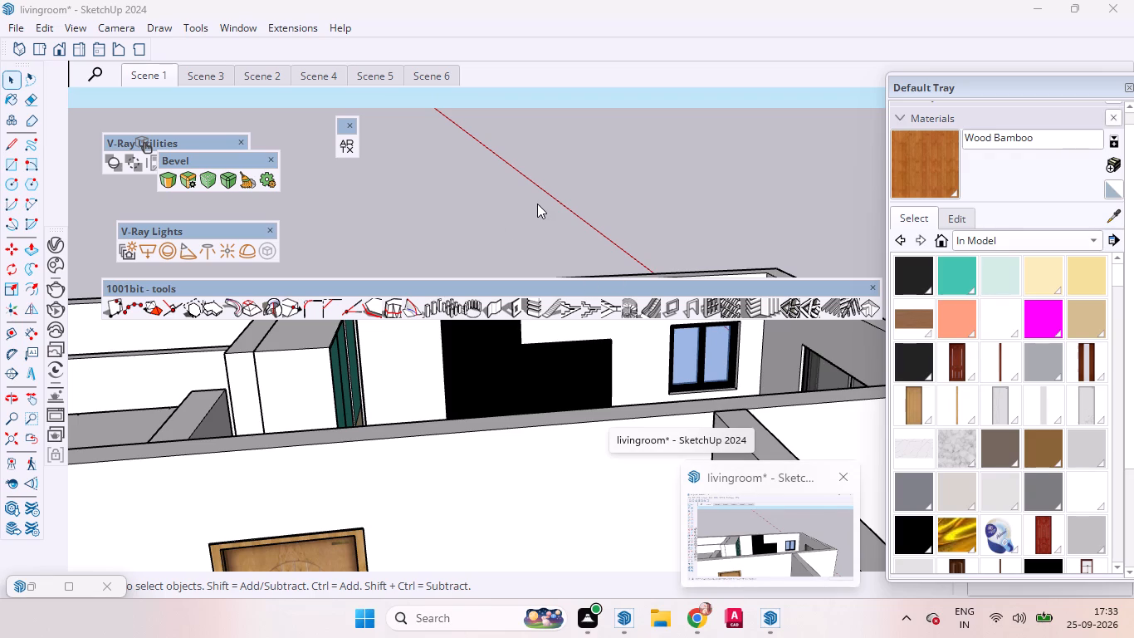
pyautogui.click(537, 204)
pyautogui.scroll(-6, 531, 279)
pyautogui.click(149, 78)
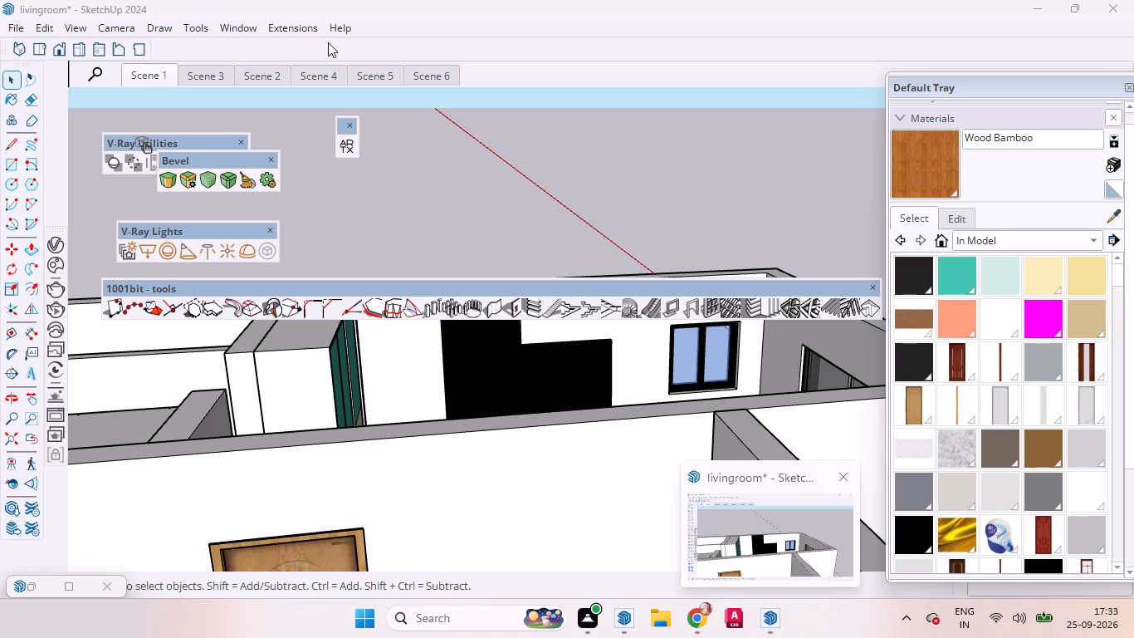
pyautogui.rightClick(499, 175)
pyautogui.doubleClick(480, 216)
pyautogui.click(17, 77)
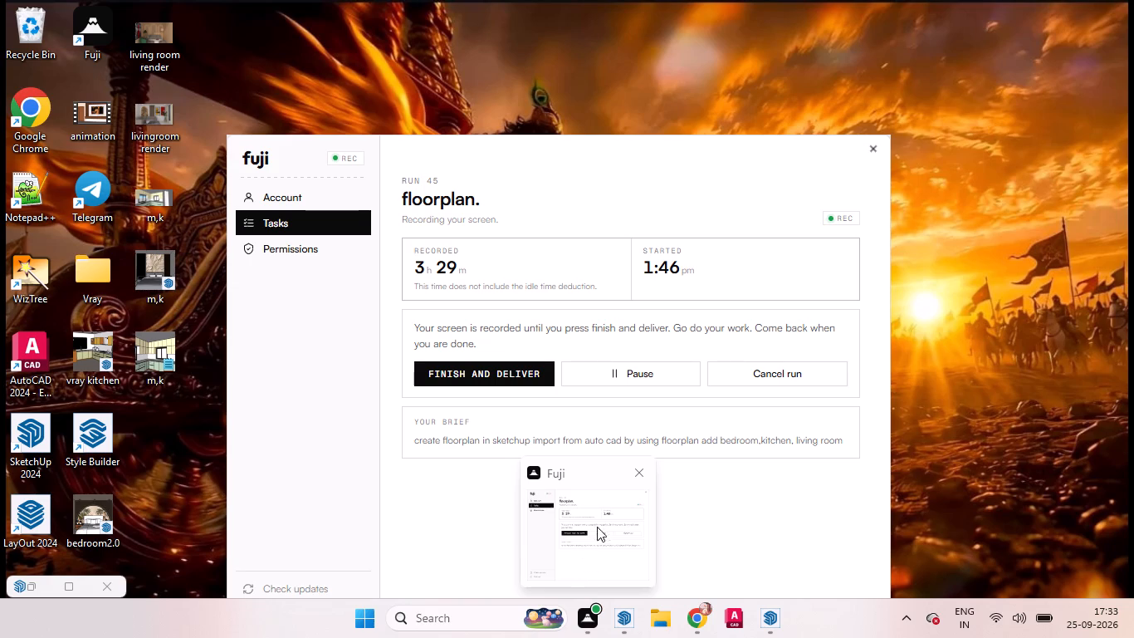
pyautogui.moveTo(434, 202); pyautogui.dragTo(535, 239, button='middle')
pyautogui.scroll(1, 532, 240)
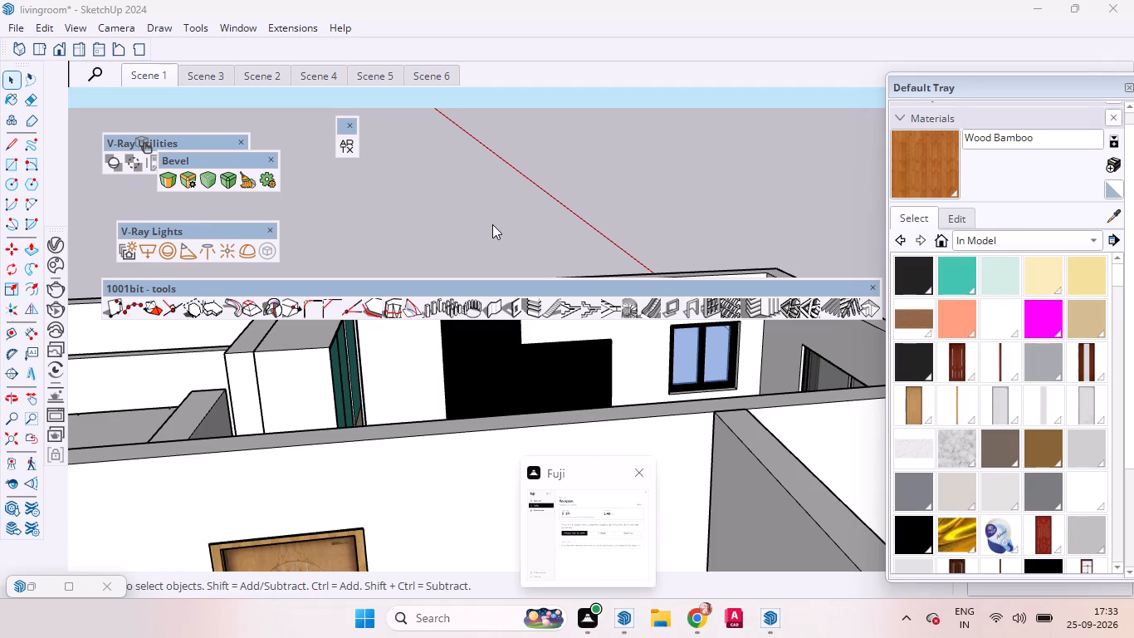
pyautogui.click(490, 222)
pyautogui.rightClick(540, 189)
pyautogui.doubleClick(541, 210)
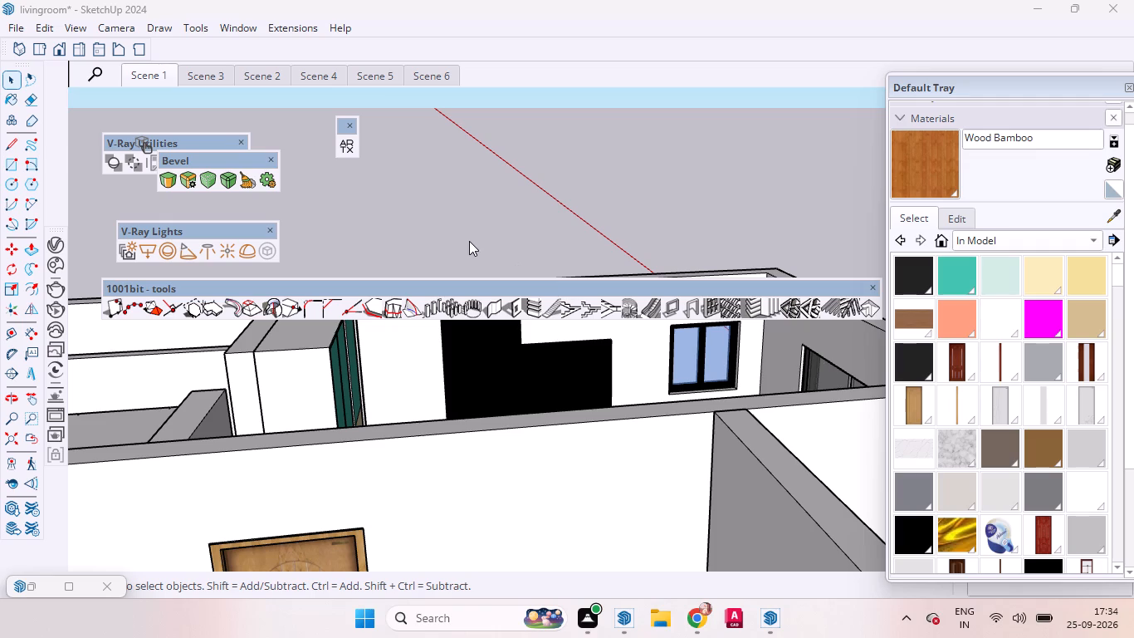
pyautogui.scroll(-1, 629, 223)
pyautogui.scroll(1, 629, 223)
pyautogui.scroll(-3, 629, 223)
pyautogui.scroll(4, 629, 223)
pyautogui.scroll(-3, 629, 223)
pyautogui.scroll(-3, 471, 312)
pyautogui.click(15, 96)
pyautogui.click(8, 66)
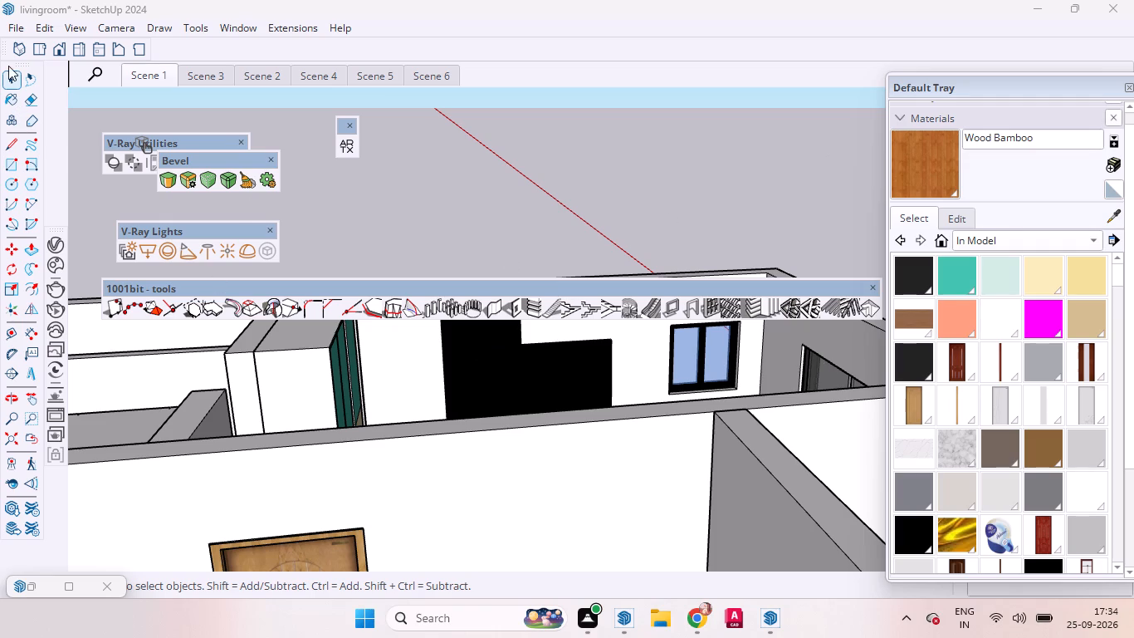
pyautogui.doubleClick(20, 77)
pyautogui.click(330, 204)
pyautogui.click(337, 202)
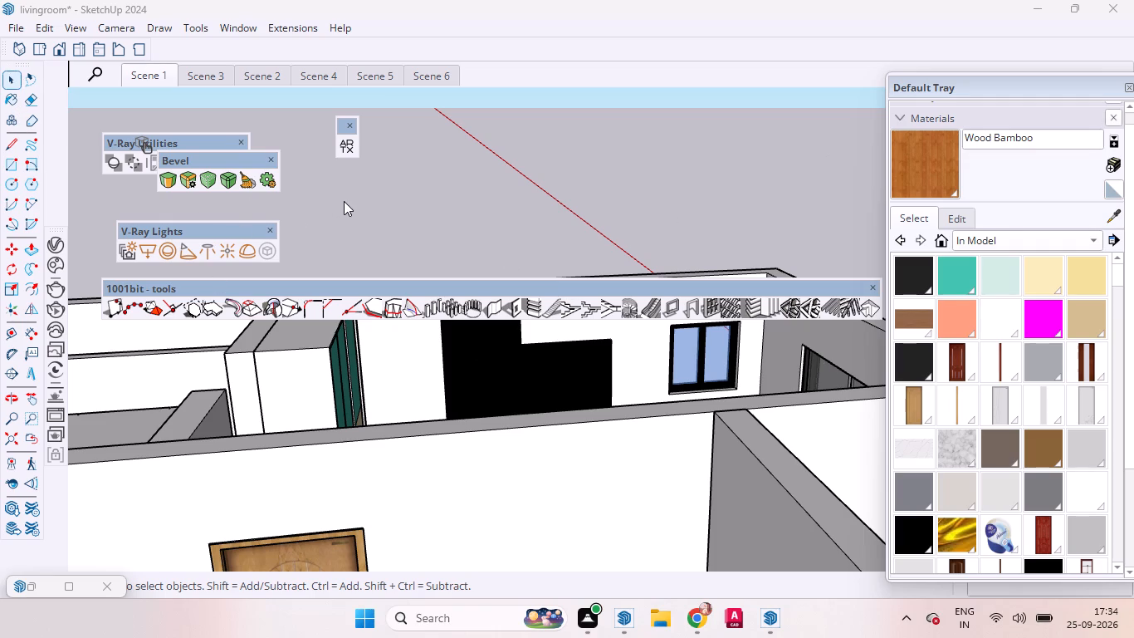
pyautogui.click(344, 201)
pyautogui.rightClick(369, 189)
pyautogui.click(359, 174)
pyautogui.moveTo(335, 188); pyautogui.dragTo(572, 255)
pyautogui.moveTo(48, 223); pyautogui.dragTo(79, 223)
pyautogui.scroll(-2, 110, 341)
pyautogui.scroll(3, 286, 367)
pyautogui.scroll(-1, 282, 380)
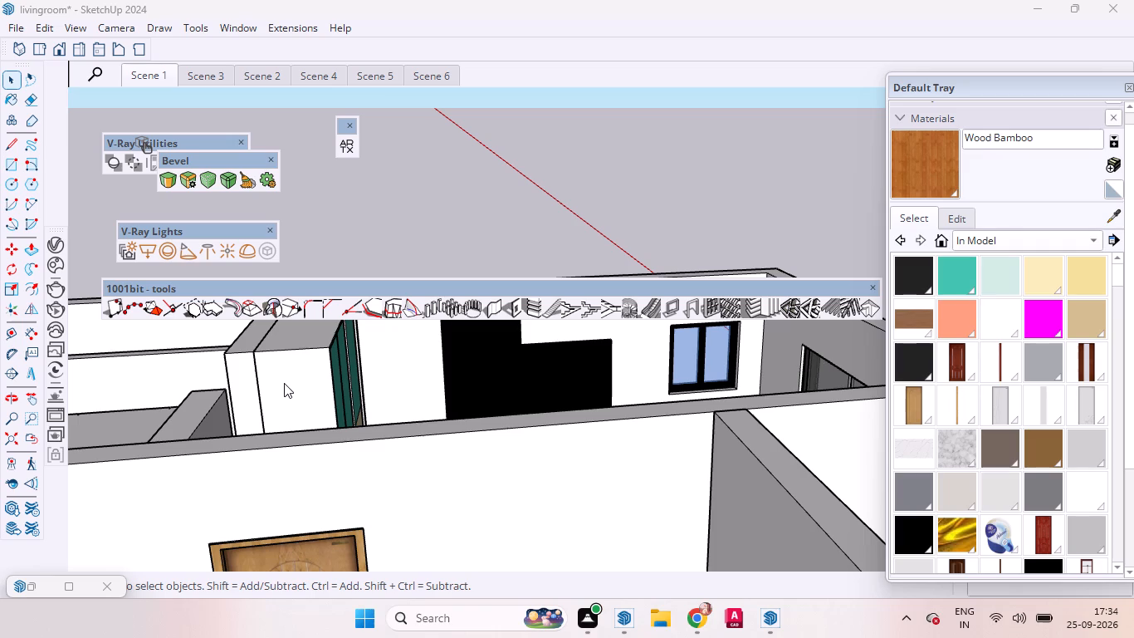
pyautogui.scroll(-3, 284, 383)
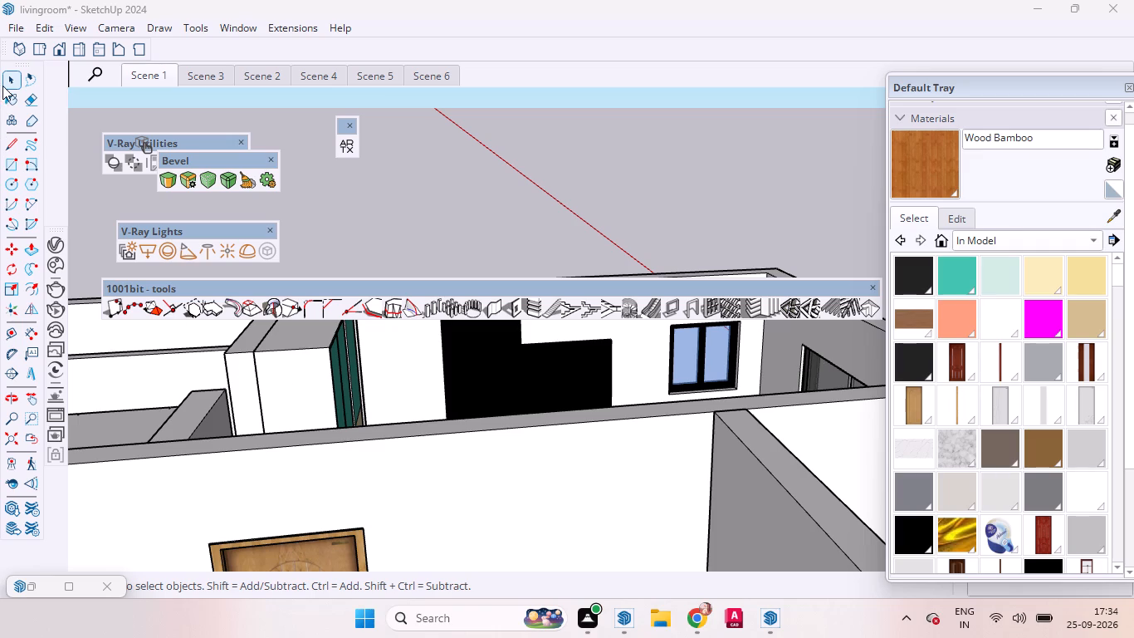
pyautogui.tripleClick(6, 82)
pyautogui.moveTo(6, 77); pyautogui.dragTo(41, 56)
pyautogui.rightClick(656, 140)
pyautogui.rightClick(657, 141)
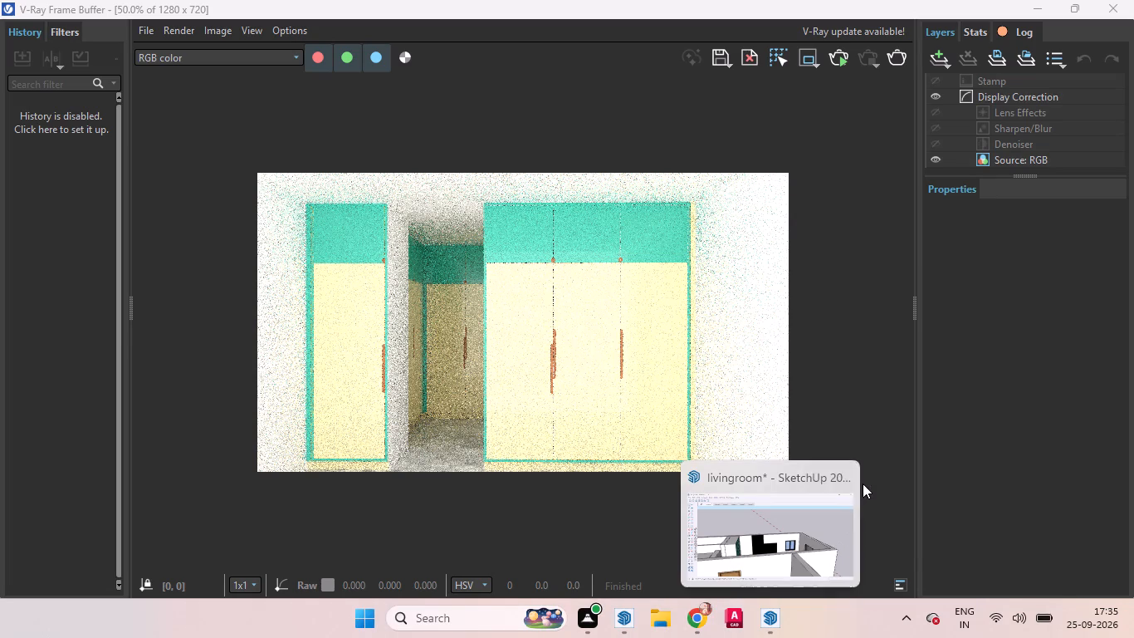
# Switch back to SketchUp and finish creating the 2' by 2' material with the Netflix logo texture.
pyautogui.click(803, 540)
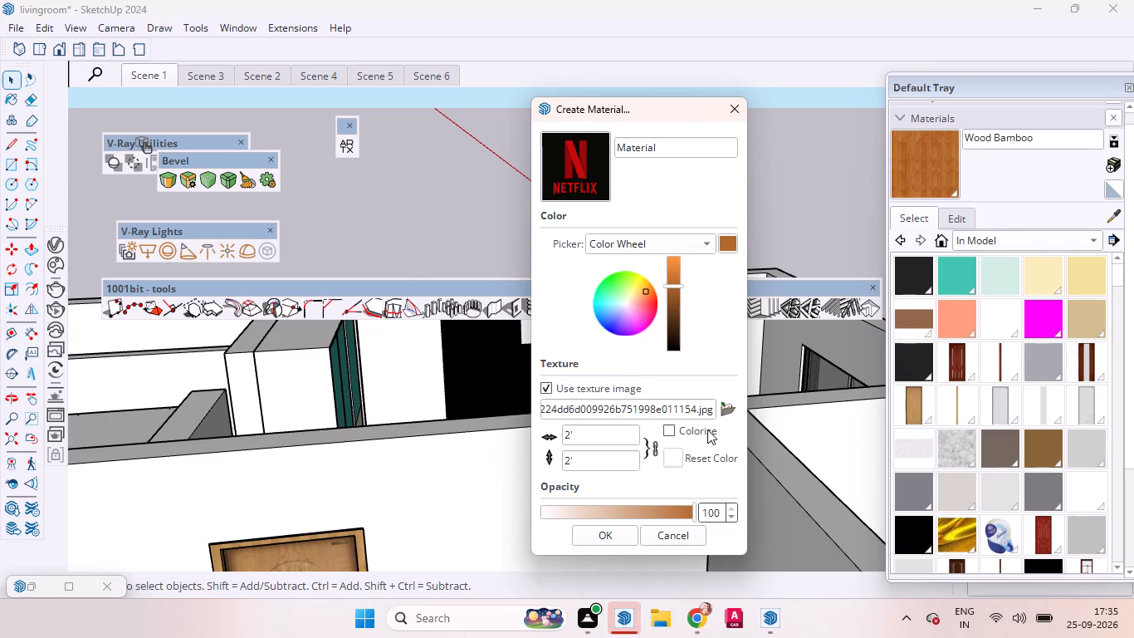
pyautogui.click(619, 542)
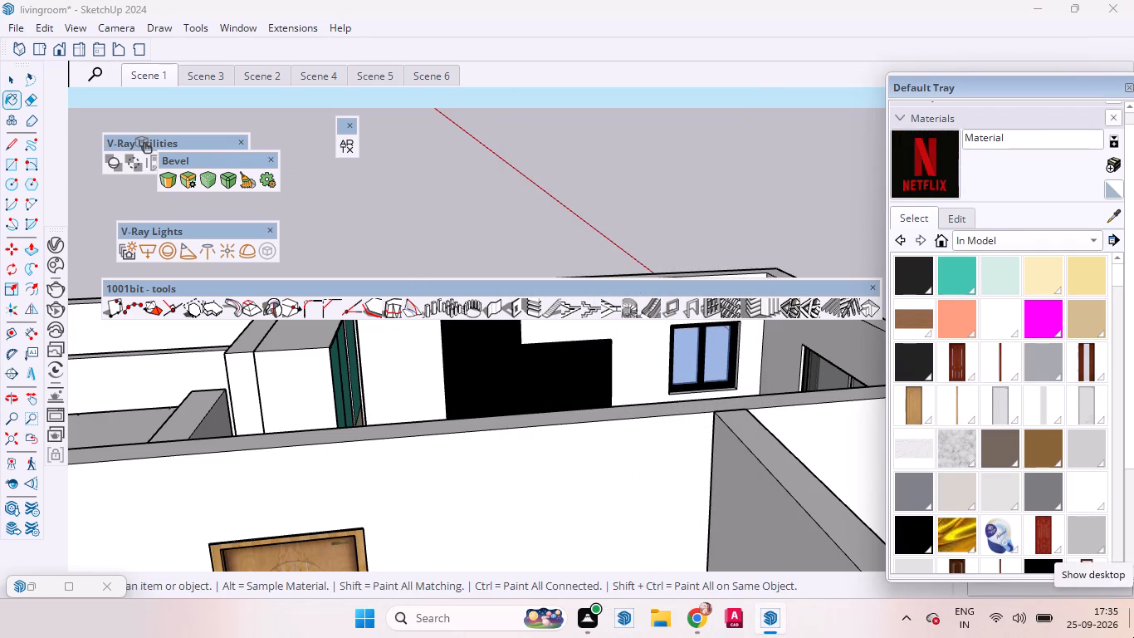
# Open the wall-mounted TV for editing and paint its screen face with the new Netflix material.
pyautogui.scroll(8, 520, 386)
pyautogui.scroll(-2, 511, 405)
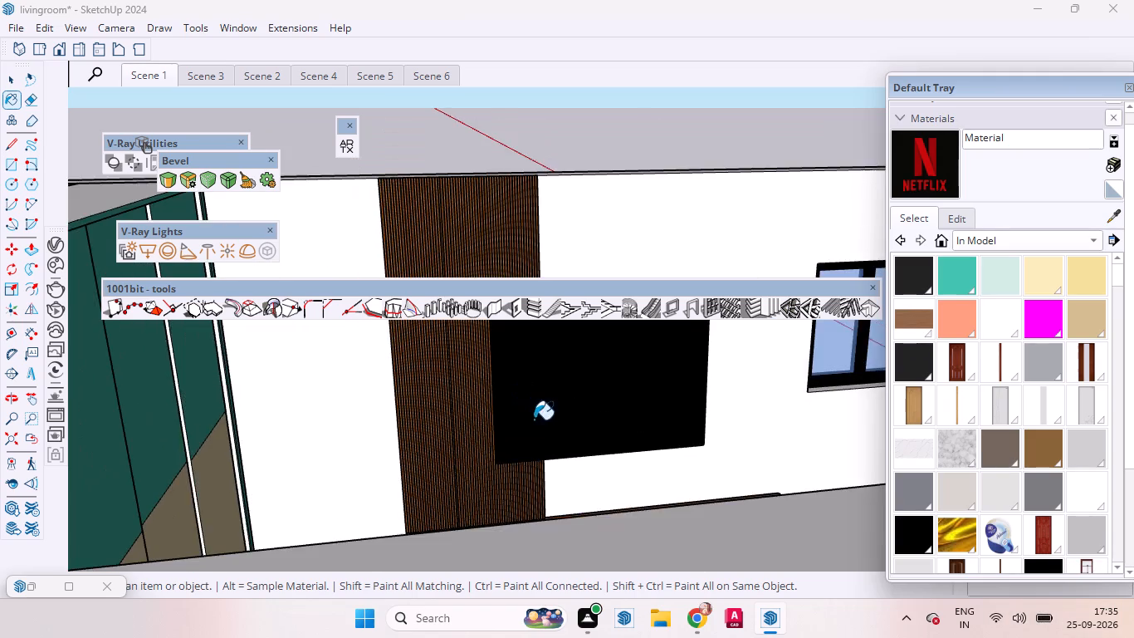
pyautogui.moveTo(535, 433); pyautogui.dragTo(366, 470, button='middle')
pyautogui.press('space')
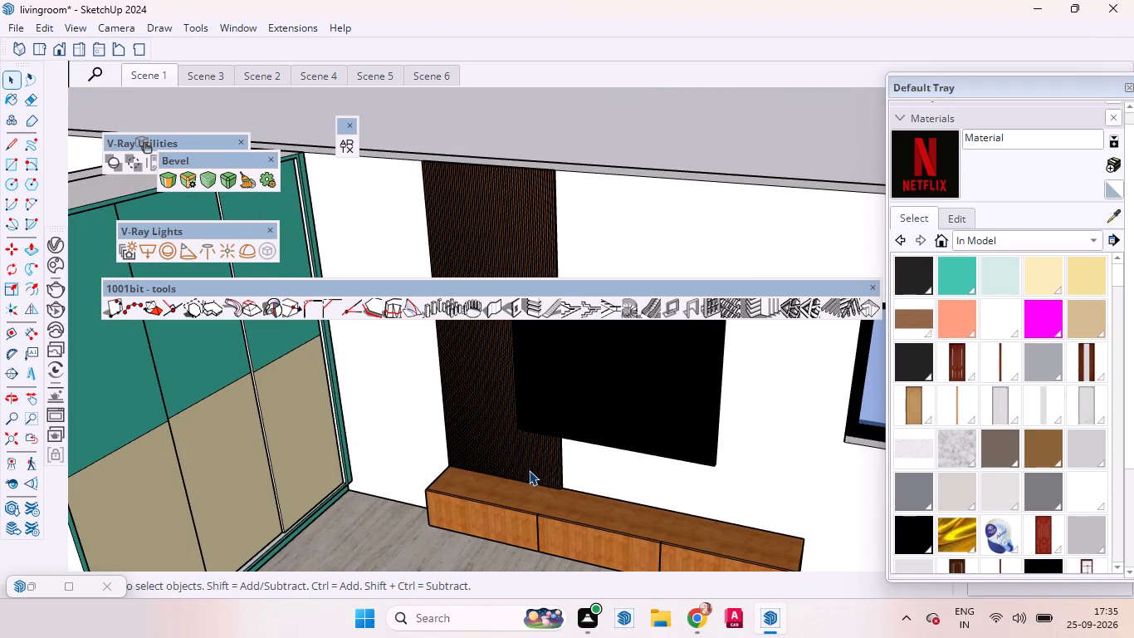
pyautogui.click(658, 376)
pyautogui.doubleClick(634, 380)
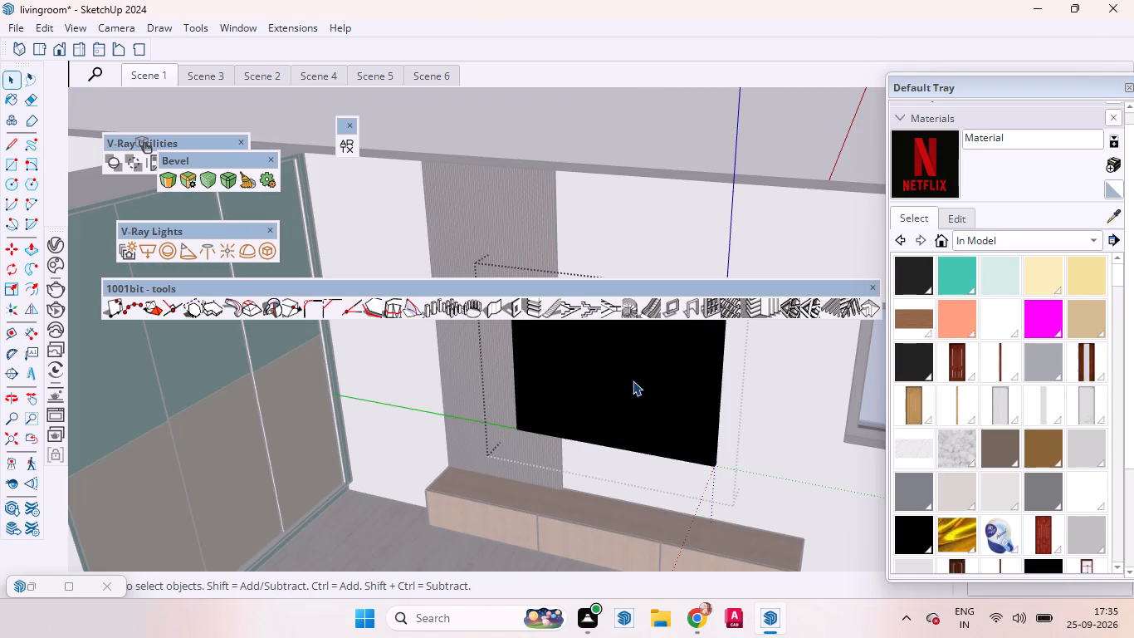
pyautogui.click(626, 382)
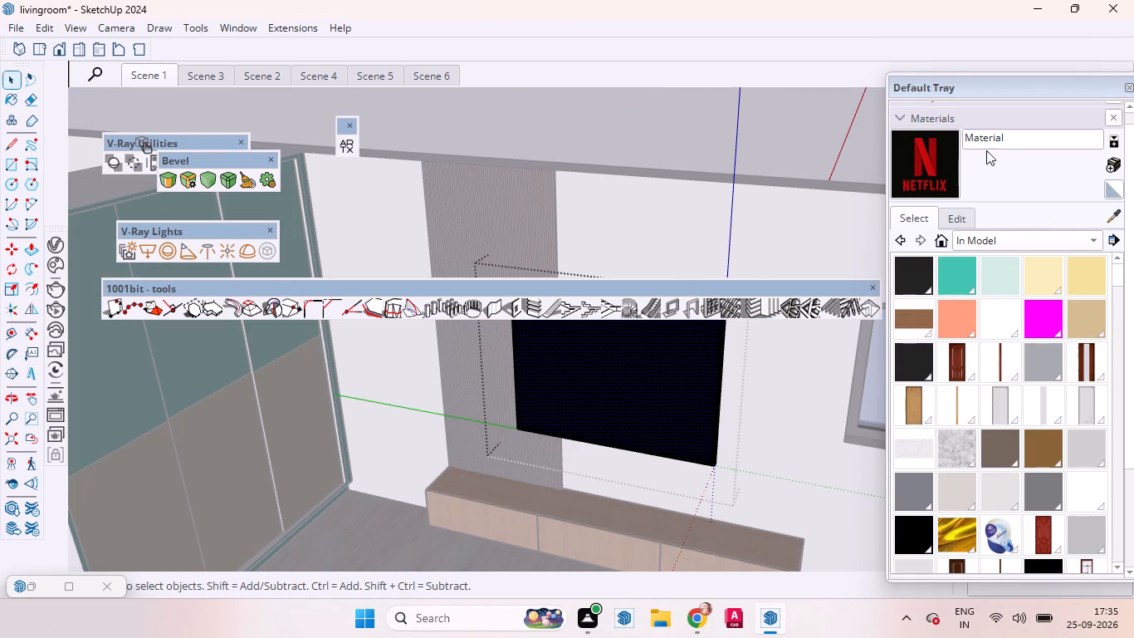
pyautogui.click(930, 165)
pyautogui.click(617, 401)
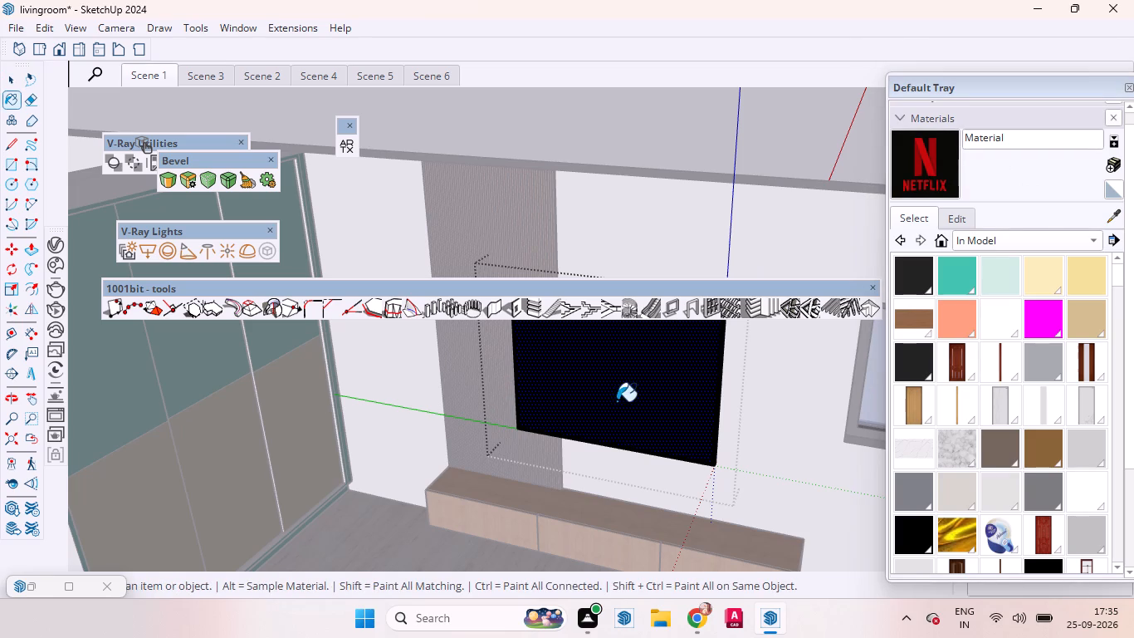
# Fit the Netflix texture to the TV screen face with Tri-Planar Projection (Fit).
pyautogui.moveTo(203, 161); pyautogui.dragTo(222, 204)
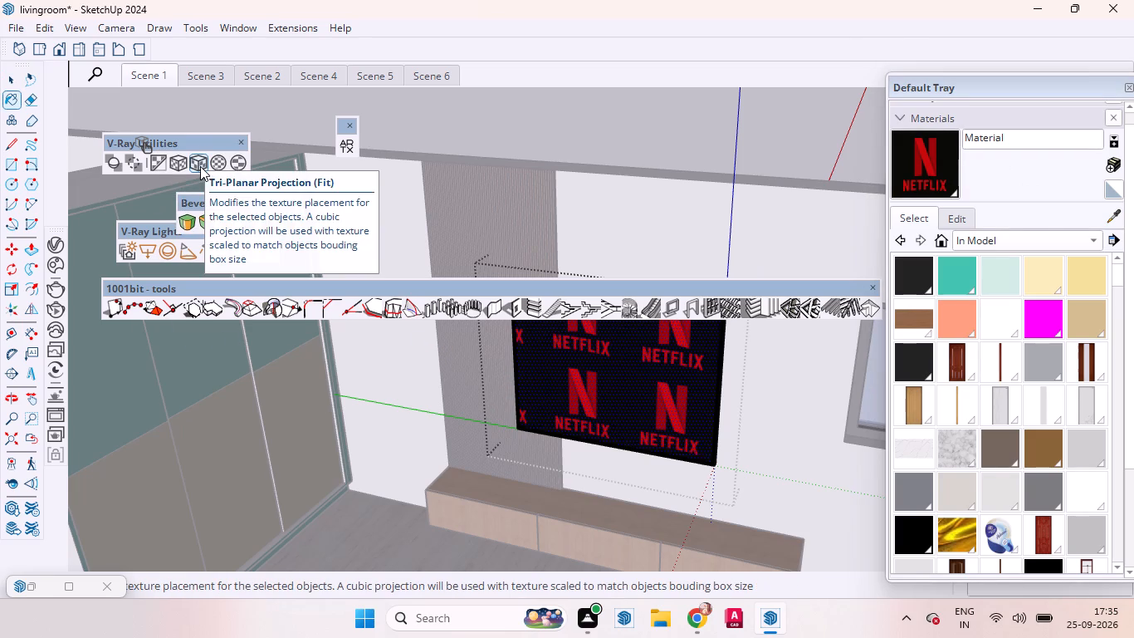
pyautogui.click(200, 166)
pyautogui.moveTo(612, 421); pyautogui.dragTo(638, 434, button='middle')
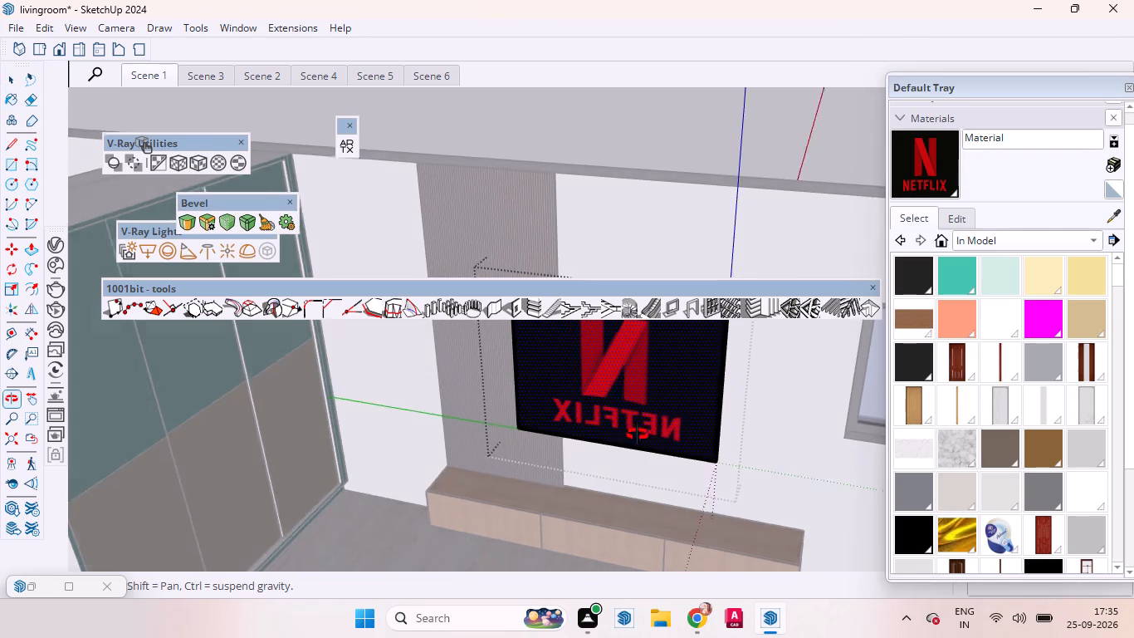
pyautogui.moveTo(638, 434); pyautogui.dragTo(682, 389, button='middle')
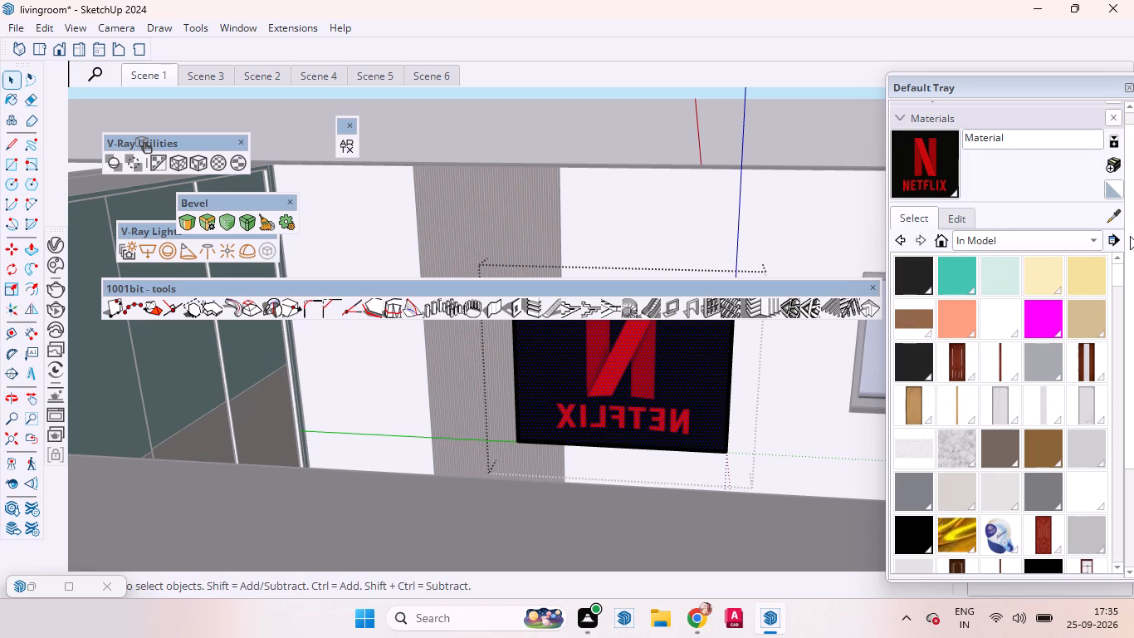
# Create a new material named Material1 using the Spider-Man image from the Downloads folder as its texture.
pyautogui.click(1107, 168)
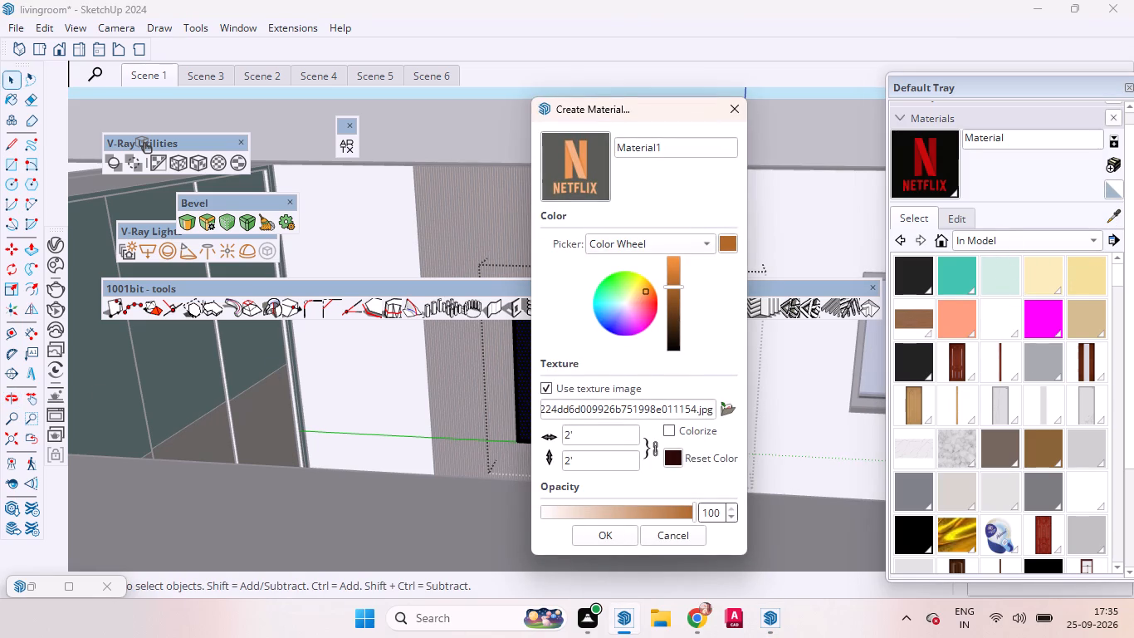
pyautogui.click(721, 410)
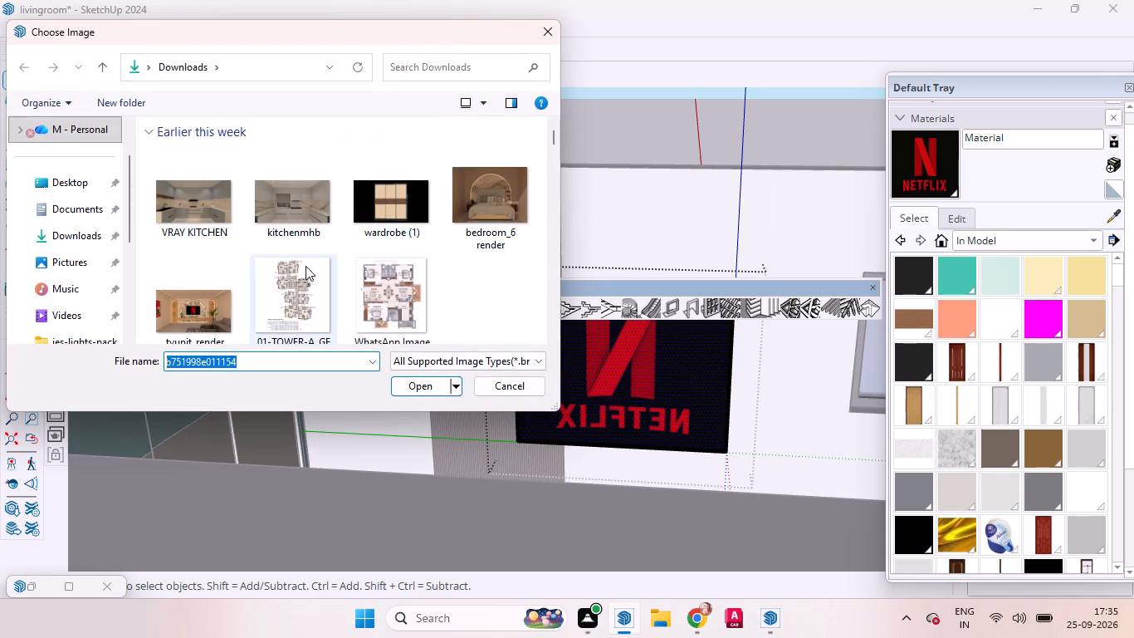
pyautogui.scroll(1, 291, 245)
pyautogui.scroll(-9, 300, 245)
pyautogui.scroll(-2, 370, 251)
pyautogui.scroll(-3, 301, 264)
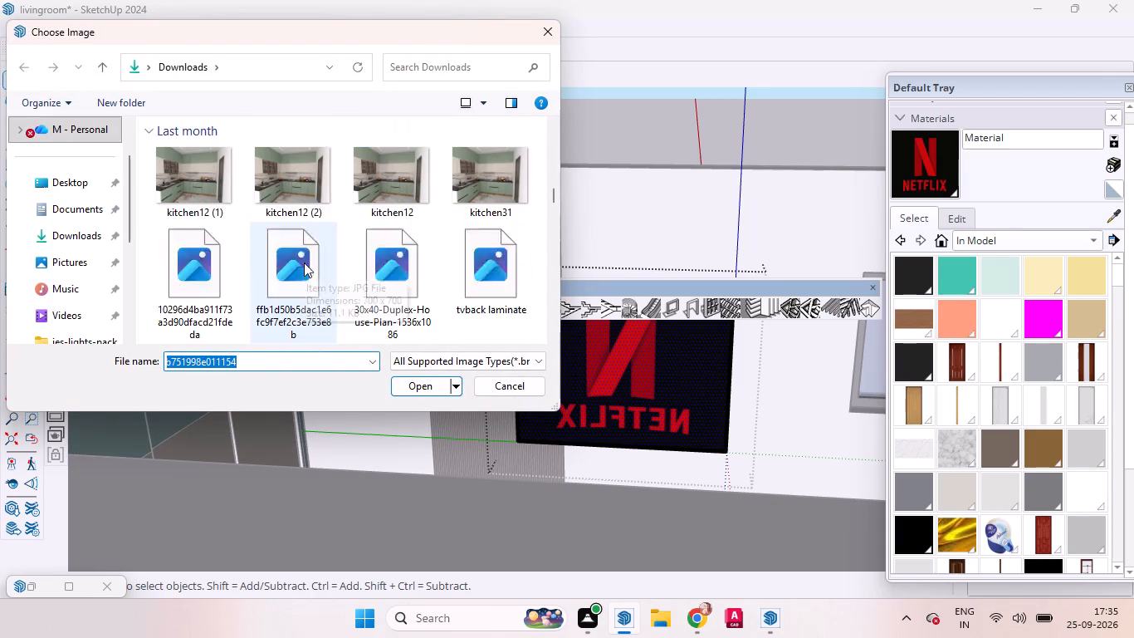
pyautogui.scroll(2, 340, 263)
pyautogui.scroll(-3, 375, 277)
pyautogui.scroll(2, 375, 277)
pyautogui.scroll(-2, 375, 277)
pyautogui.scroll(2, 375, 277)
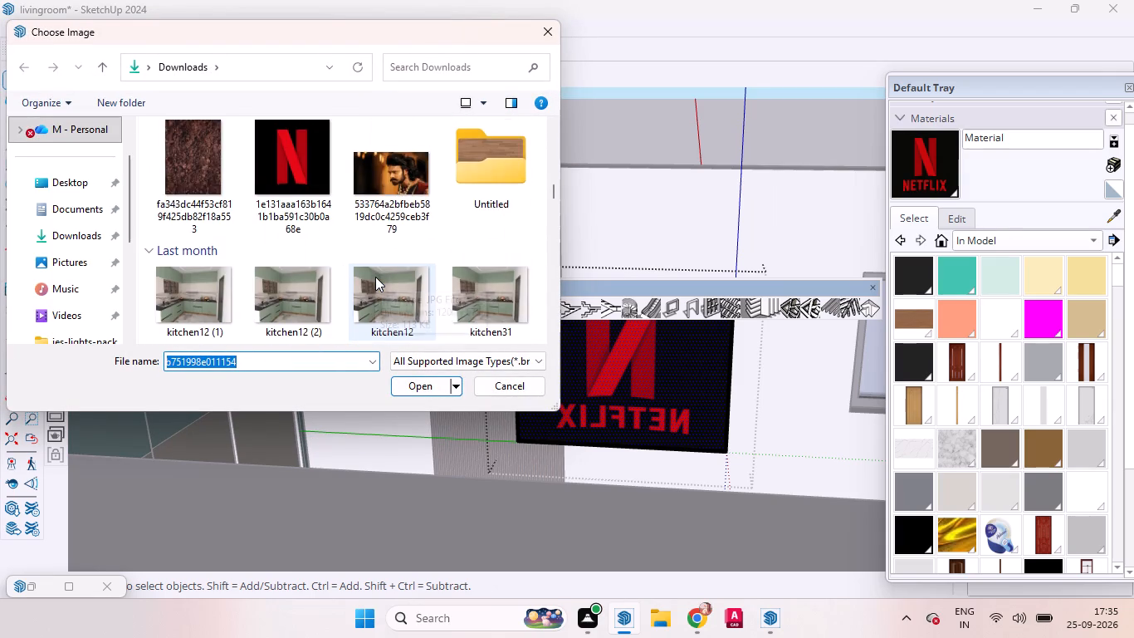
pyautogui.scroll(-8, 375, 277)
pyautogui.scroll(1, 375, 277)
pyautogui.scroll(-1, 375, 277)
pyautogui.scroll(1, 347, 259)
pyautogui.scroll(-2, 345, 258)
pyautogui.scroll(1, 345, 258)
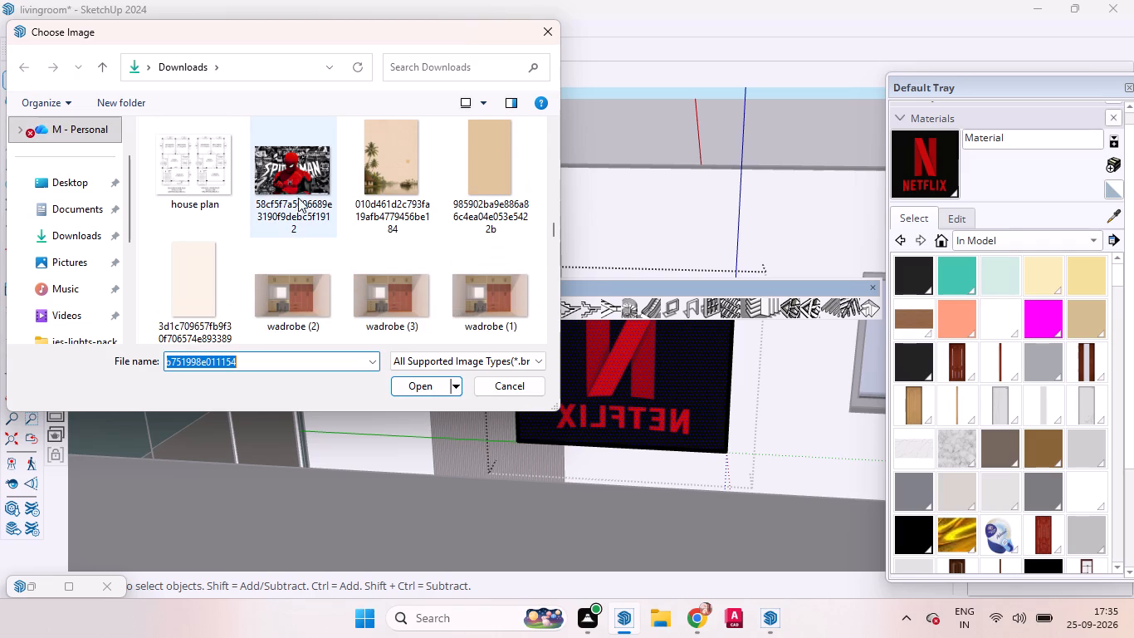
pyautogui.click(284, 150)
pyautogui.click(396, 385)
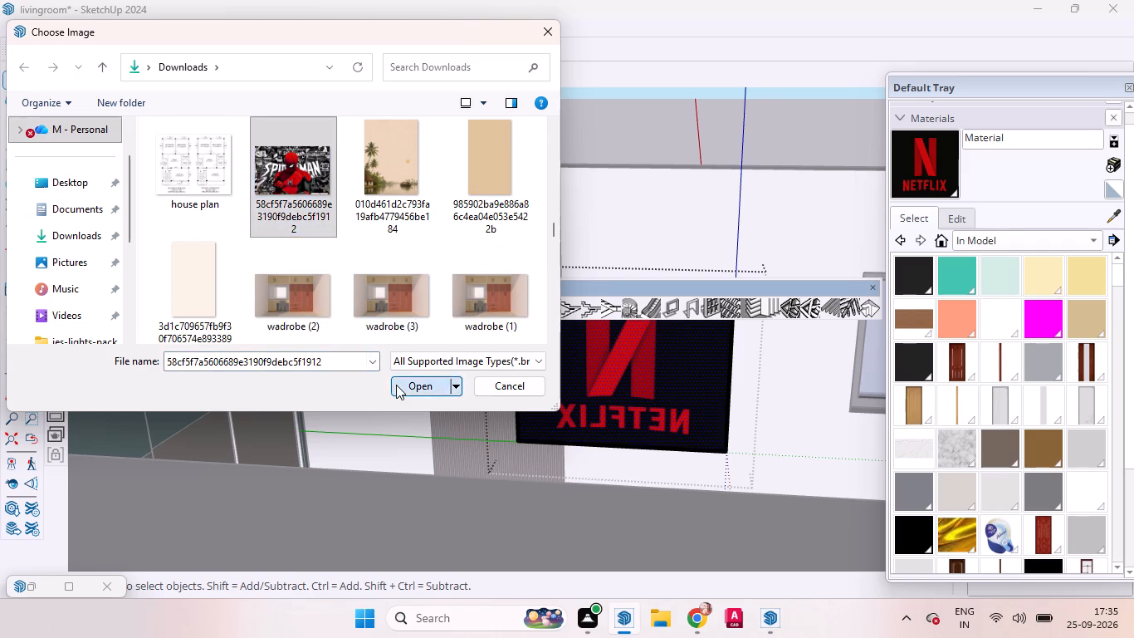
pyautogui.click(608, 535)
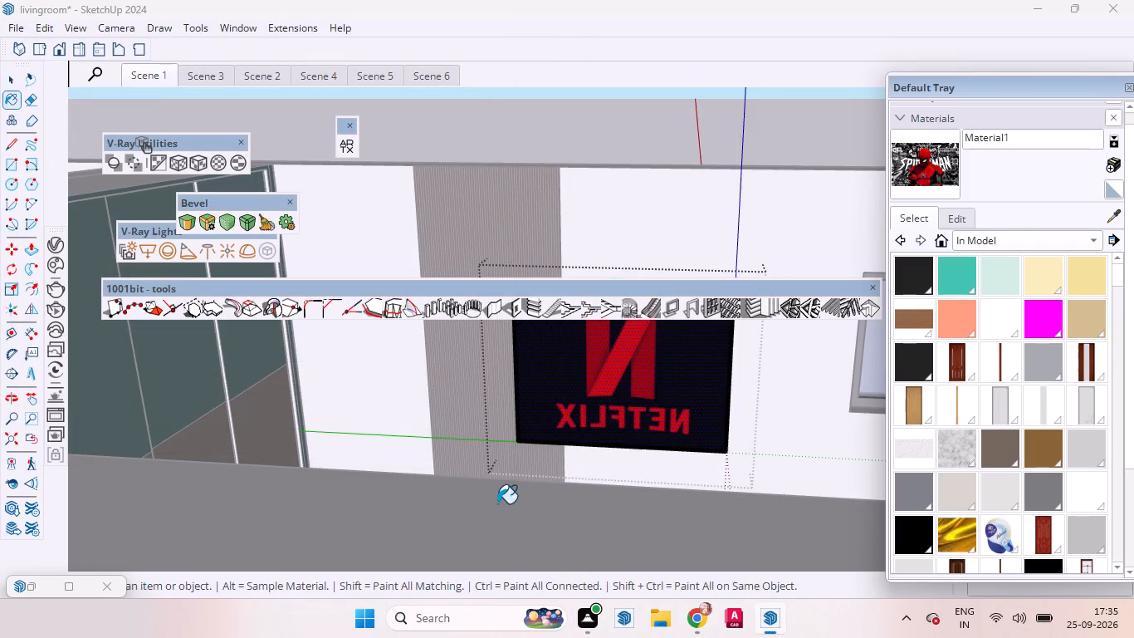
# Paint the TV screen face with the Spider-Man material.
pyautogui.click(585, 375)
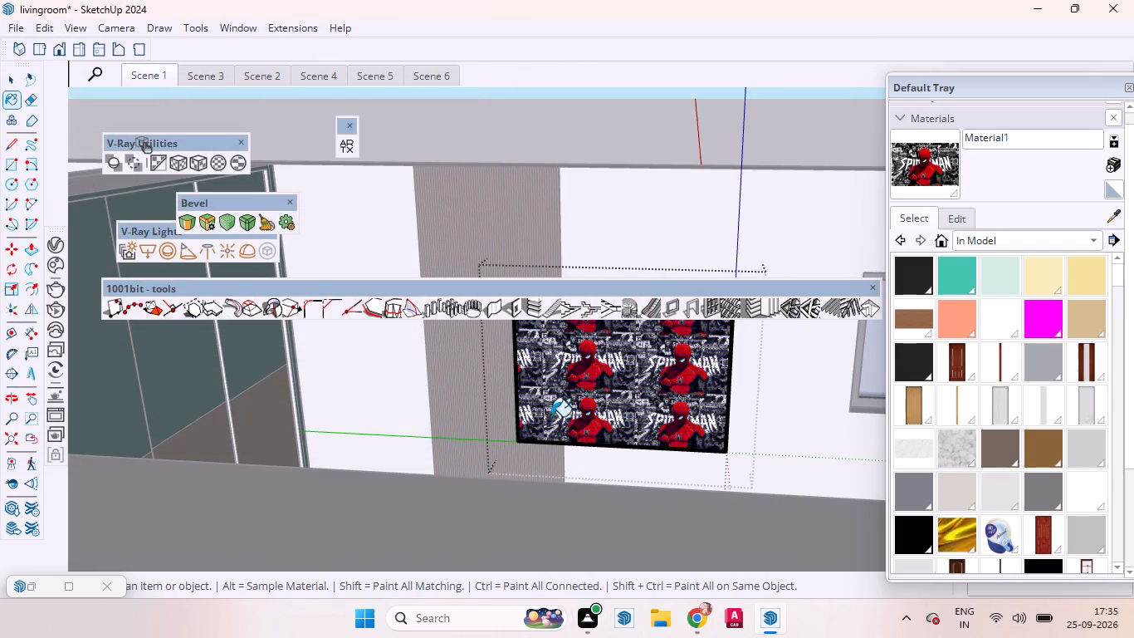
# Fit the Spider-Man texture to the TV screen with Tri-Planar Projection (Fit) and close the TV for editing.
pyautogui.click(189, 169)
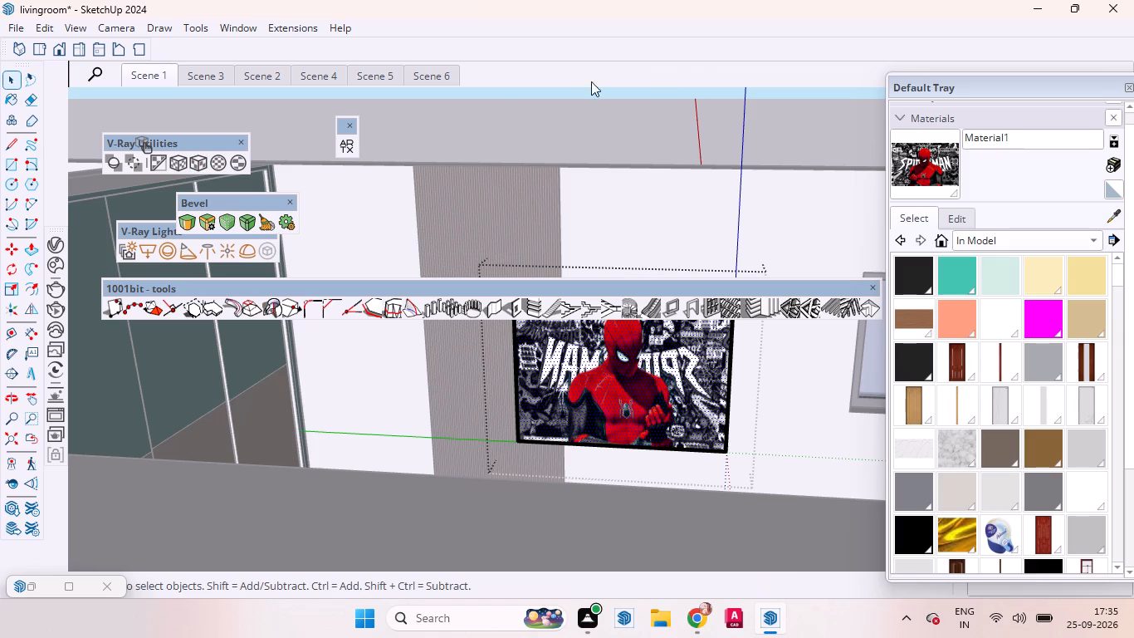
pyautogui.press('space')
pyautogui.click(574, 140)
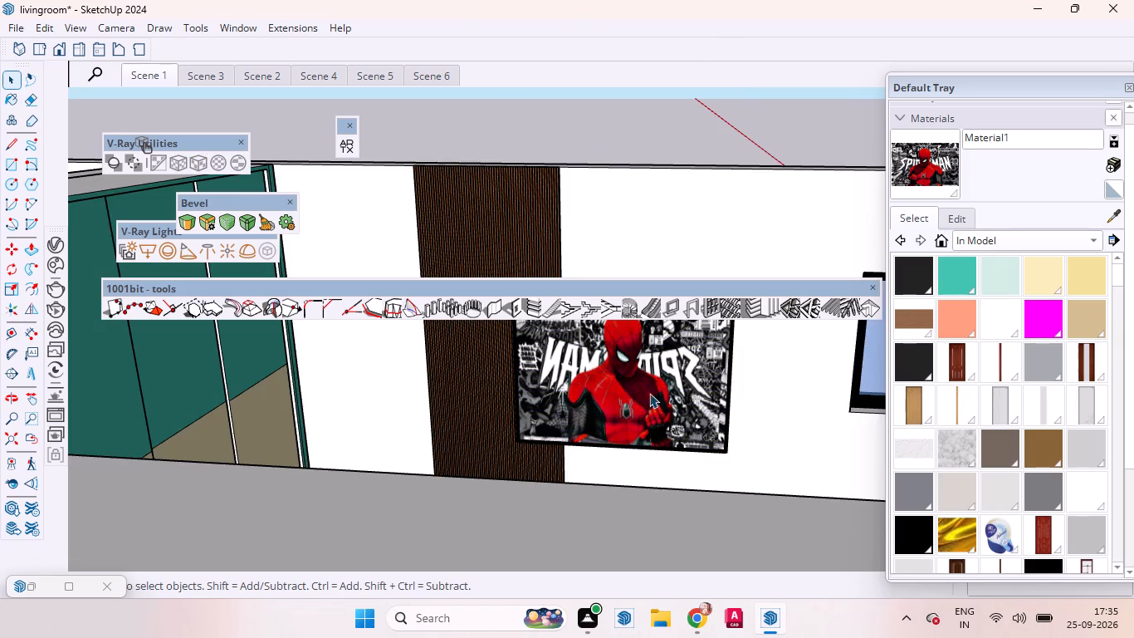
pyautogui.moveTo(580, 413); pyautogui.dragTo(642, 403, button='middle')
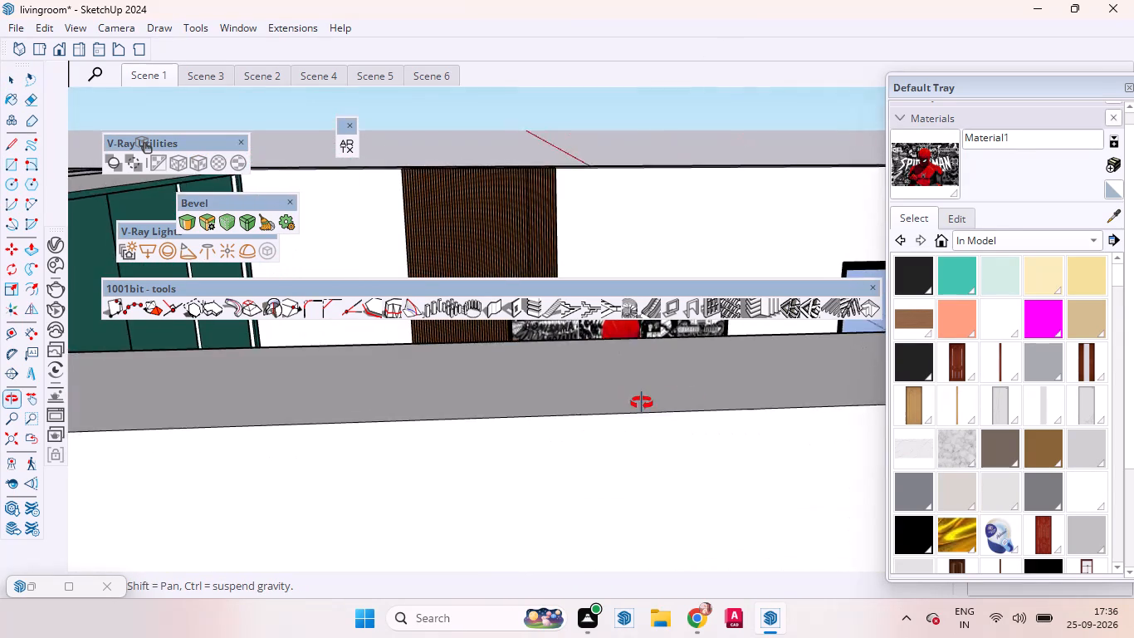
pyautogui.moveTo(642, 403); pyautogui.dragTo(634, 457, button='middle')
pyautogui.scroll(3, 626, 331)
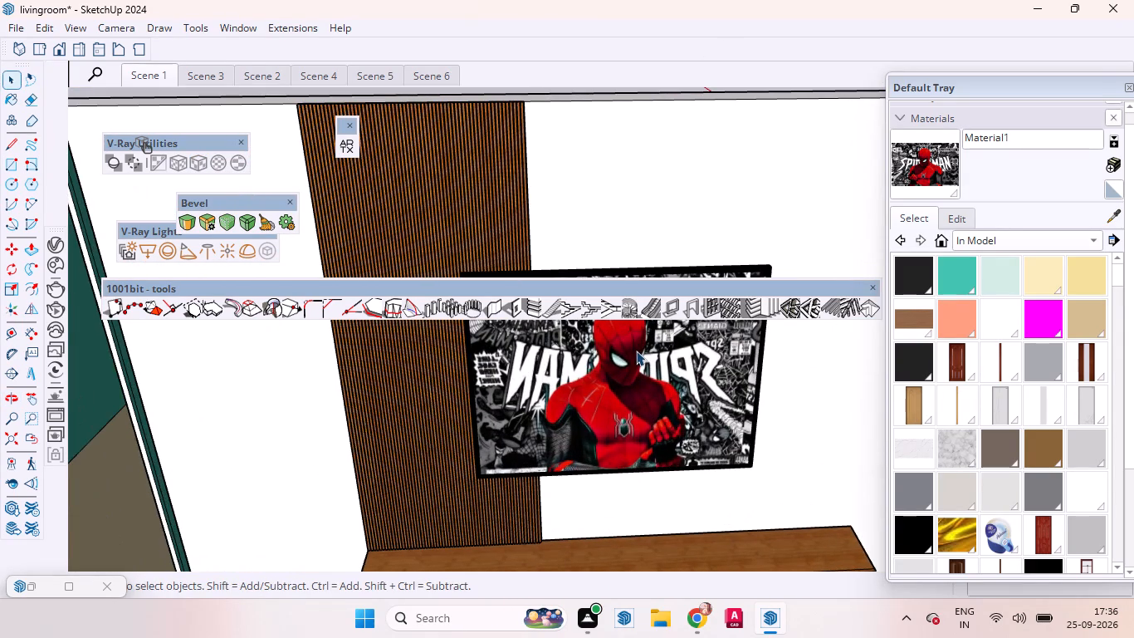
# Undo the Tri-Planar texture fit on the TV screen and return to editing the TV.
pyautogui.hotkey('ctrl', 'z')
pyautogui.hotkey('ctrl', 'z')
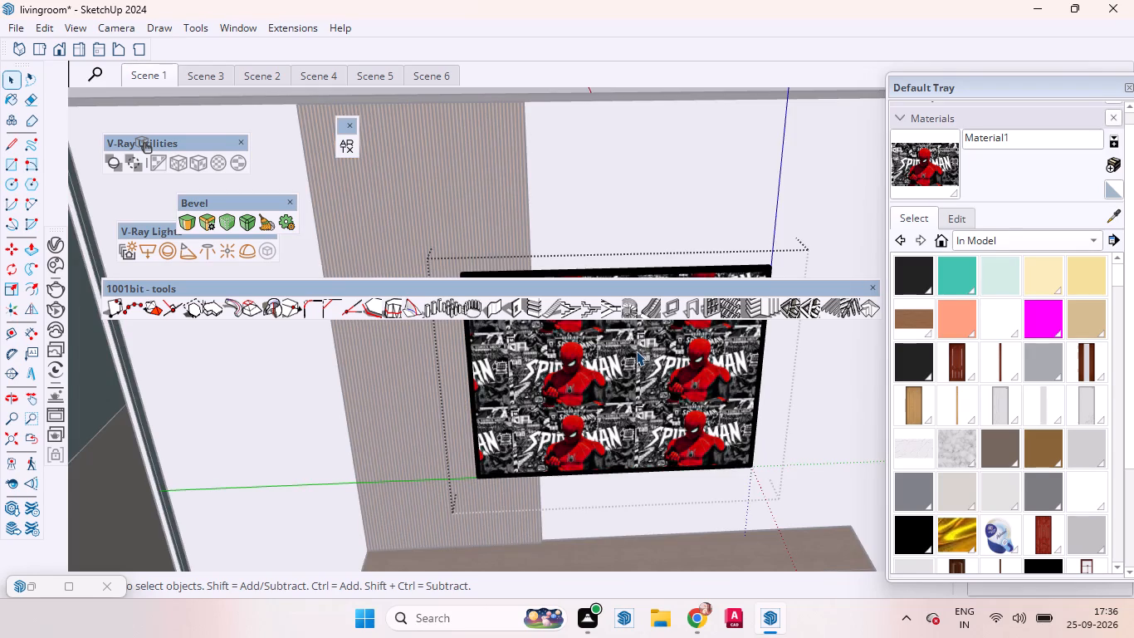
# Set the Spider-Man material's texture width to 5' and finish editing the TV.
pyautogui.click(633, 371)
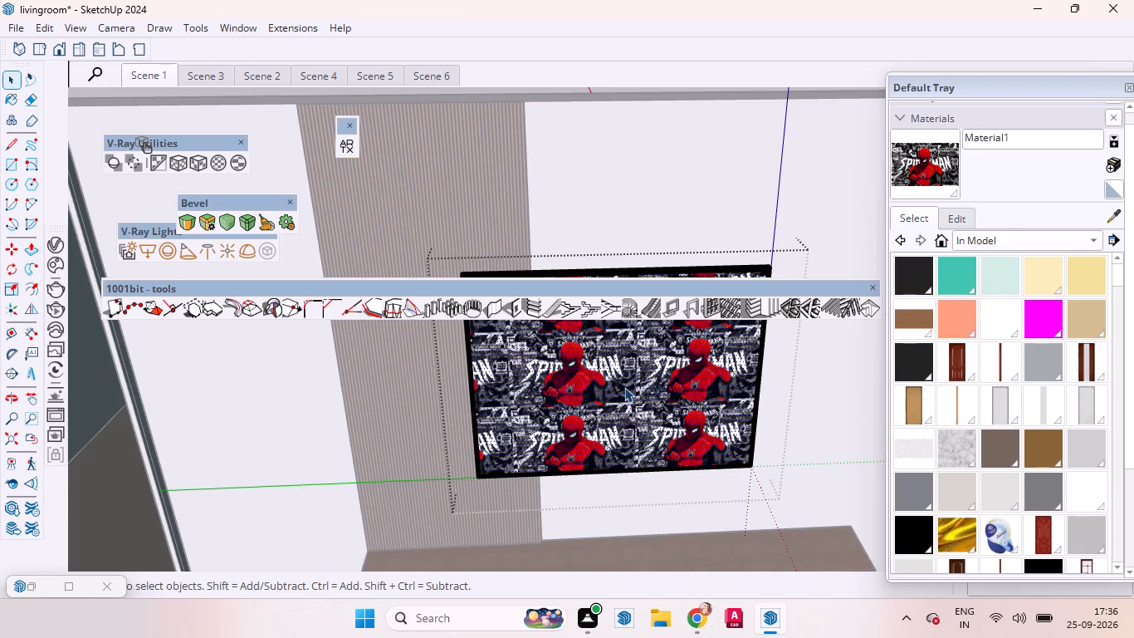
pyautogui.rightClick(624, 387)
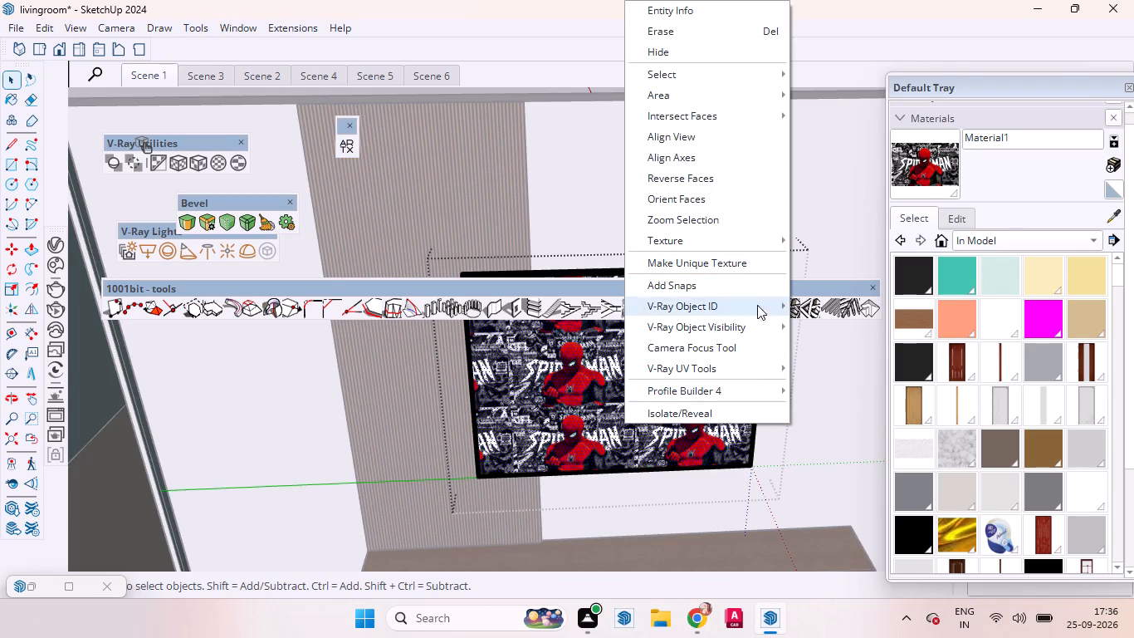
pyautogui.click(964, 221)
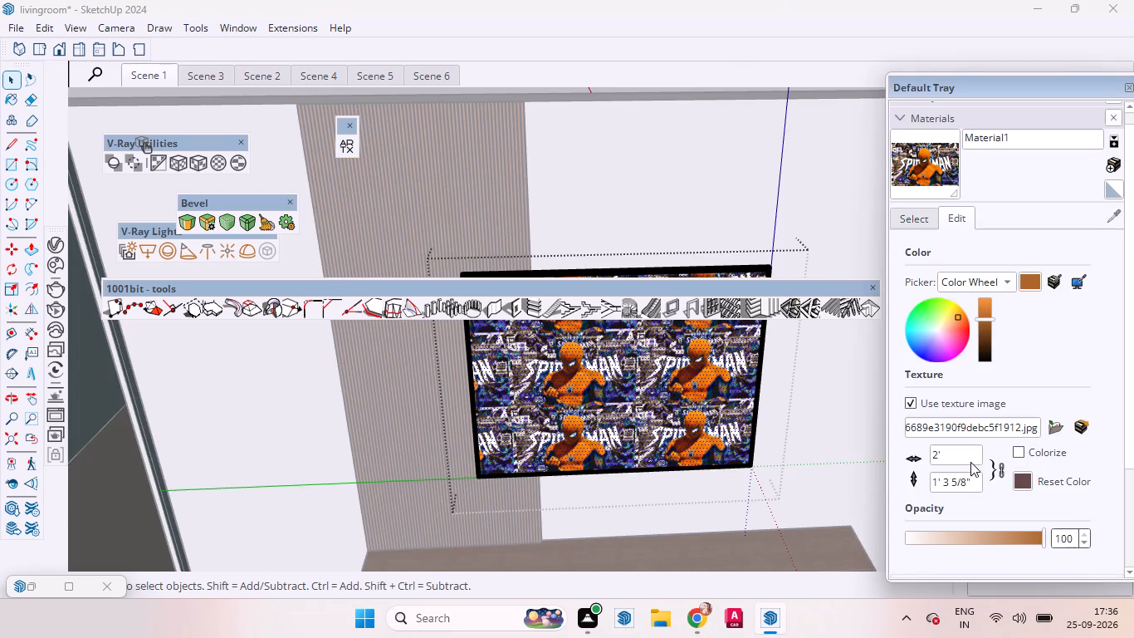
pyautogui.click(958, 448)
pyautogui.press('BackSpace')
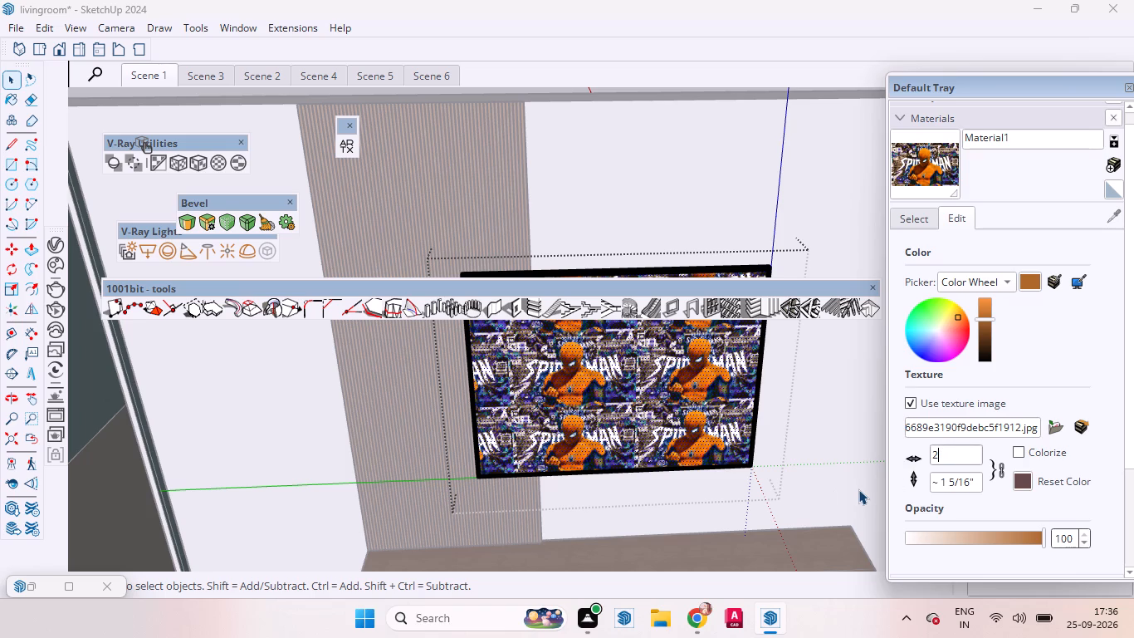
pyautogui.press('5')
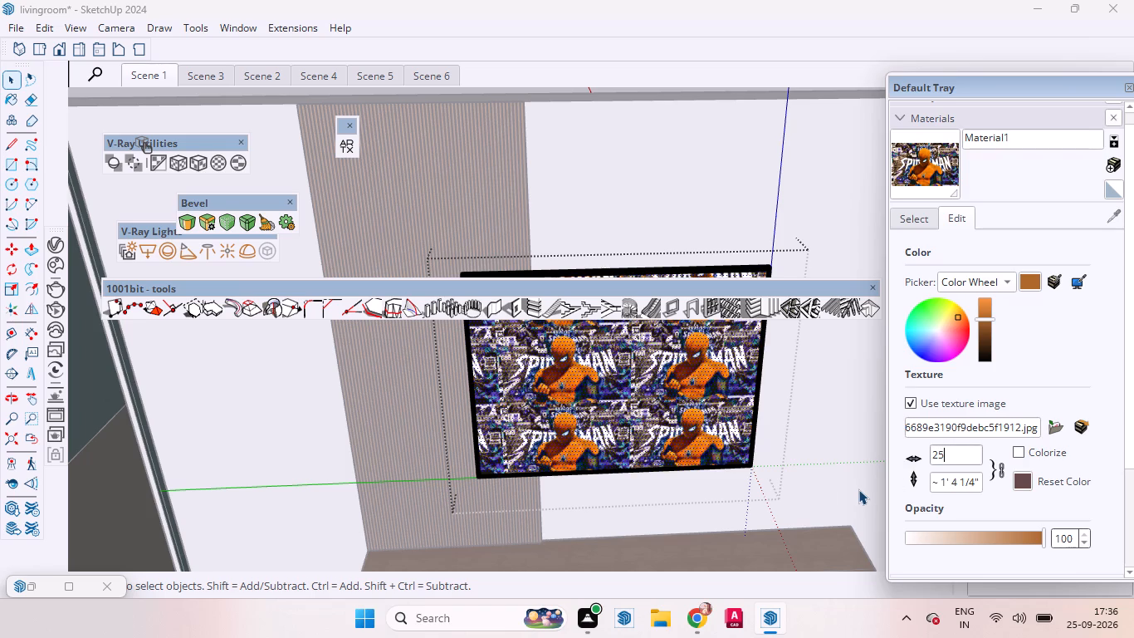
pyautogui.press('BackSpace')
pyautogui.press('BackSpace')
pyautogui.write("5'")
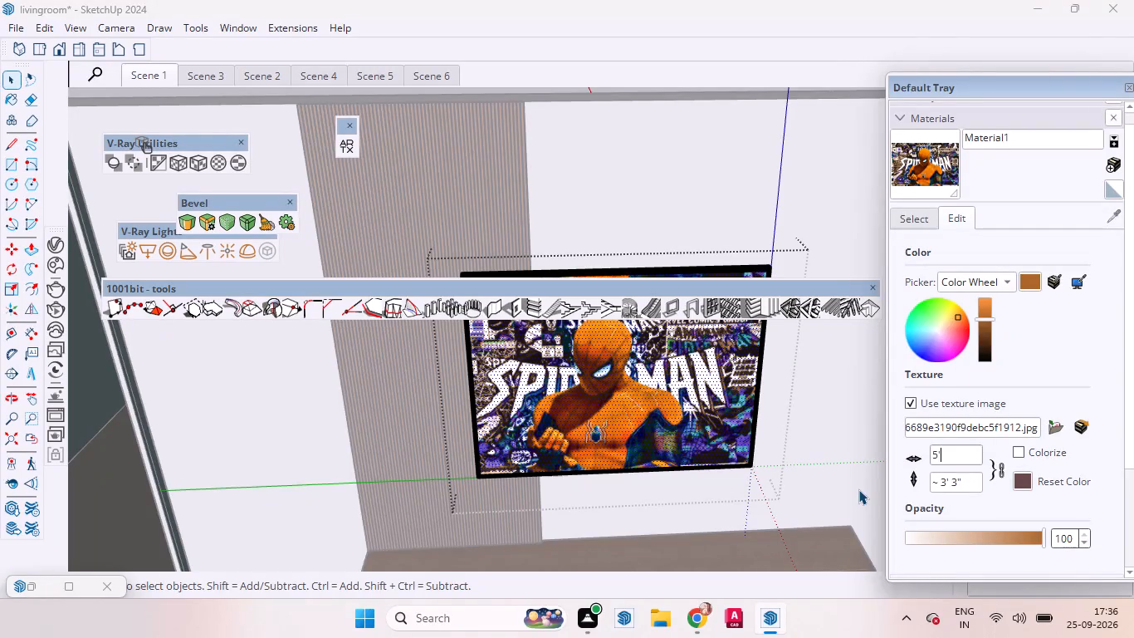
pyautogui.press('Return')
pyautogui.scroll(-2, 546, 470)
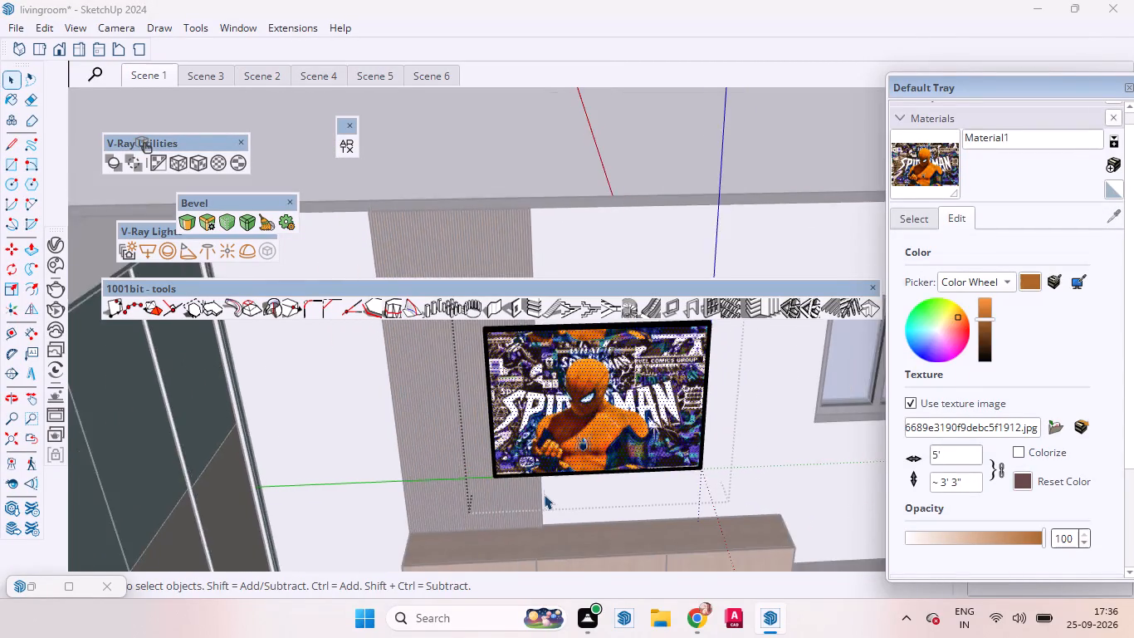
pyautogui.scroll(-4, 544, 494)
pyautogui.scroll(1, 551, 510)
pyautogui.scroll(-4, 551, 512)
pyautogui.scroll(5, 551, 513)
pyautogui.scroll(-1, 552, 514)
pyautogui.click(511, 150)
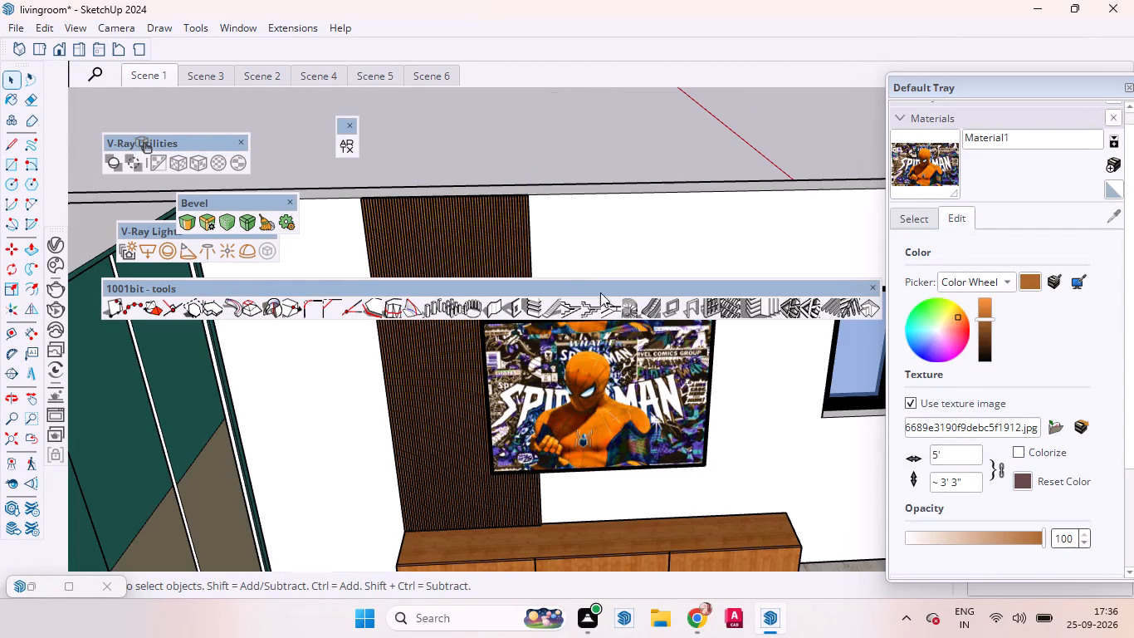
# Open the TV for editing, reset the Spider-Man material's color and close the TV.
pyautogui.scroll(-2, 609, 457)
pyautogui.click(597, 414)
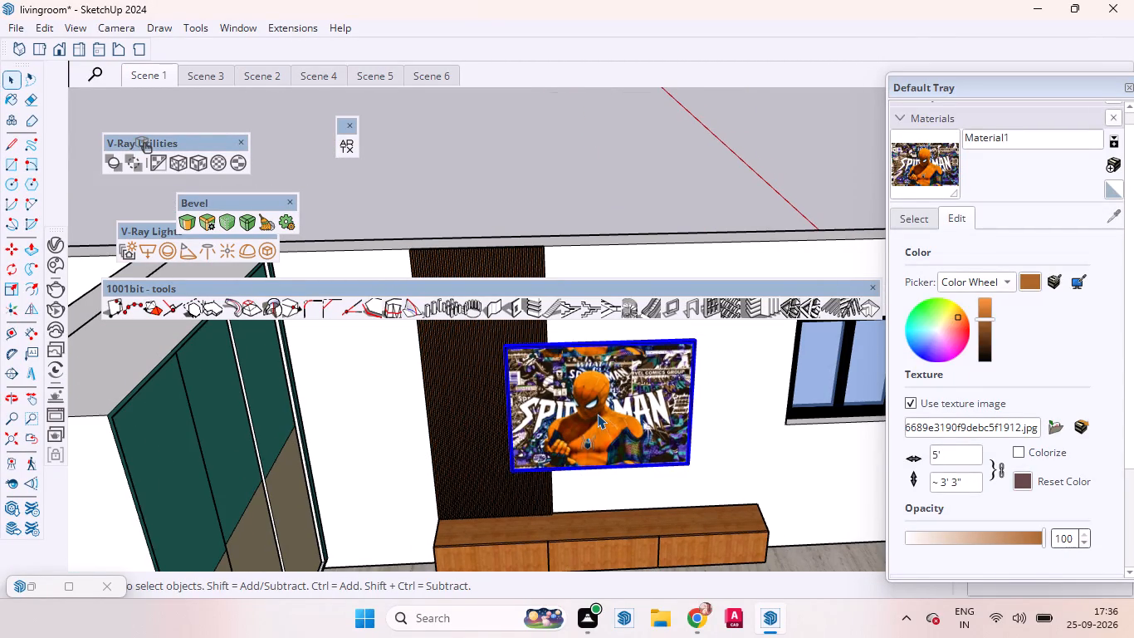
pyautogui.doubleClick(592, 413)
pyautogui.click(589, 414)
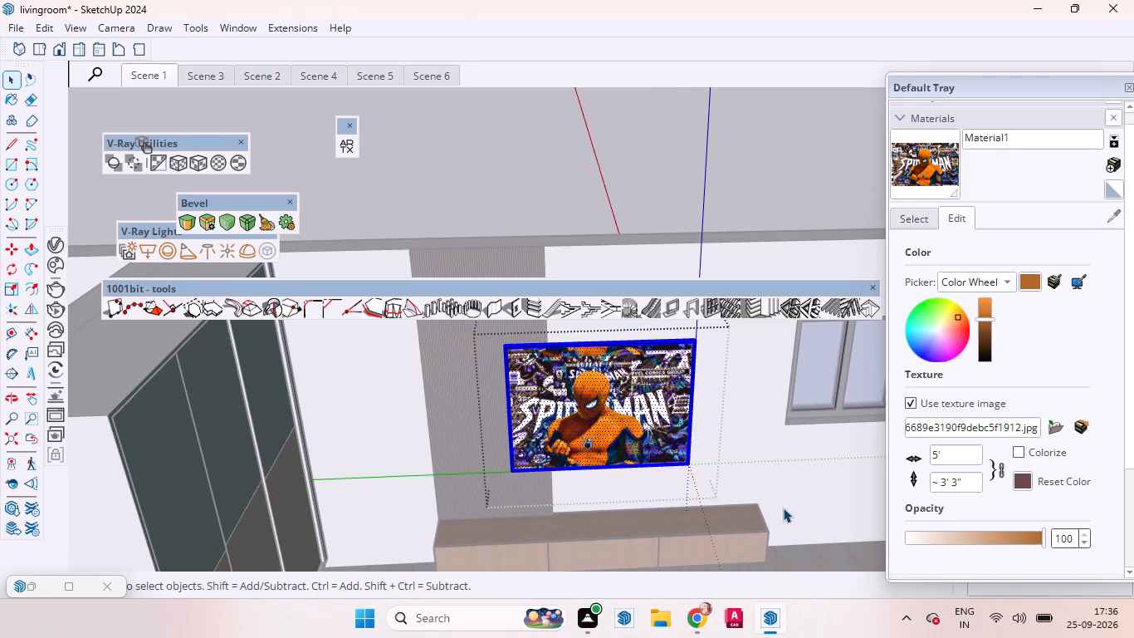
pyautogui.click(1020, 478)
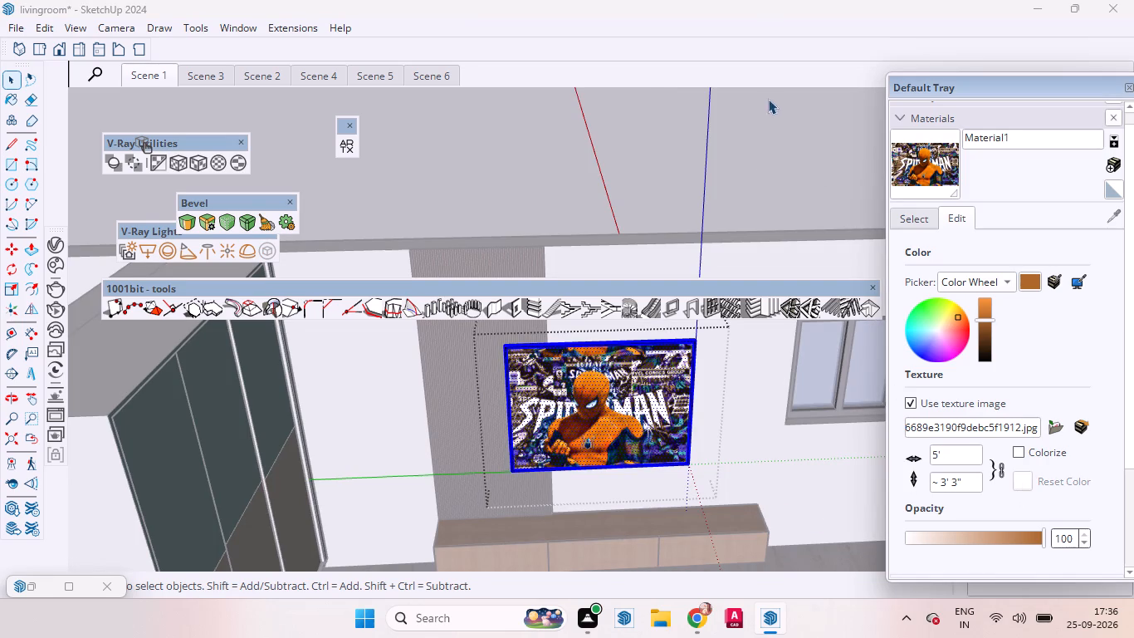
pyautogui.click(775, 141)
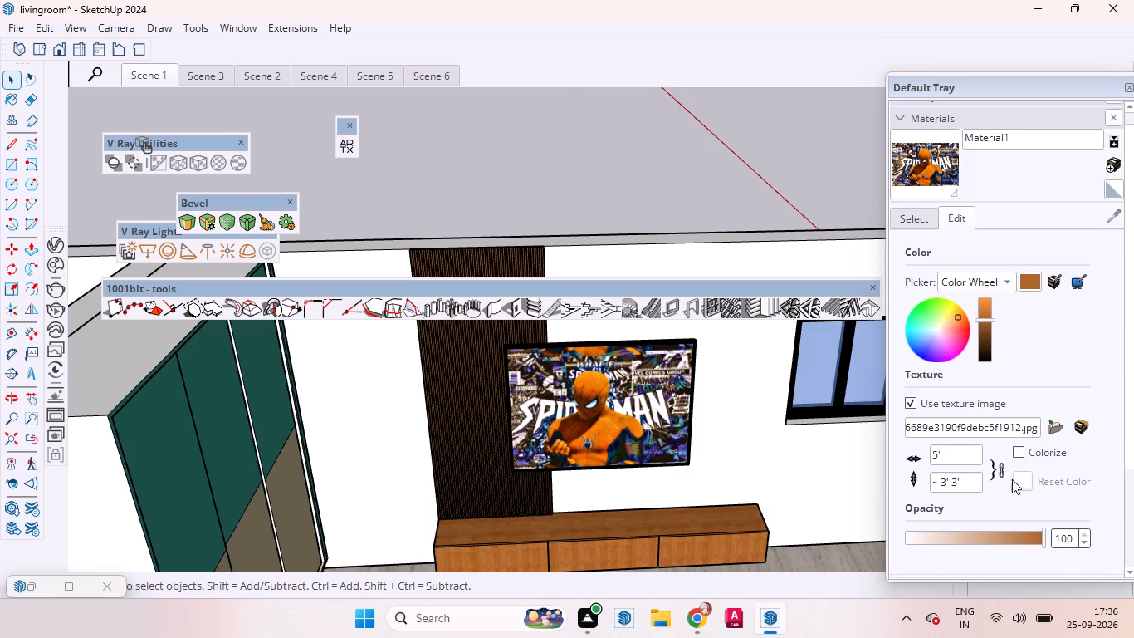
pyautogui.click(1016, 482)
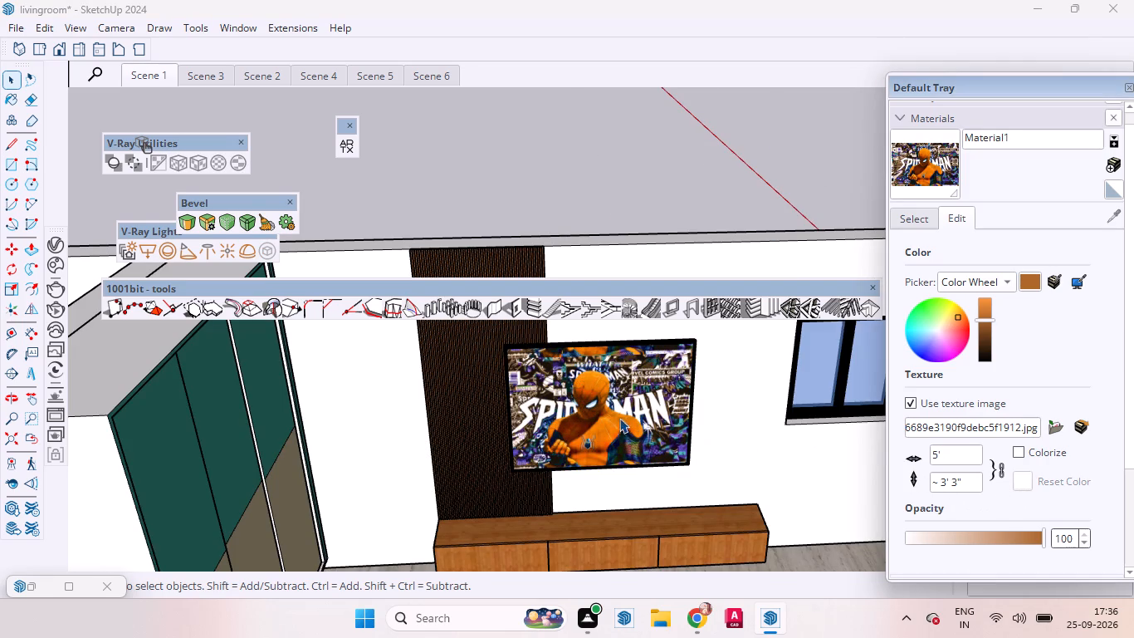
pyautogui.click(613, 199)
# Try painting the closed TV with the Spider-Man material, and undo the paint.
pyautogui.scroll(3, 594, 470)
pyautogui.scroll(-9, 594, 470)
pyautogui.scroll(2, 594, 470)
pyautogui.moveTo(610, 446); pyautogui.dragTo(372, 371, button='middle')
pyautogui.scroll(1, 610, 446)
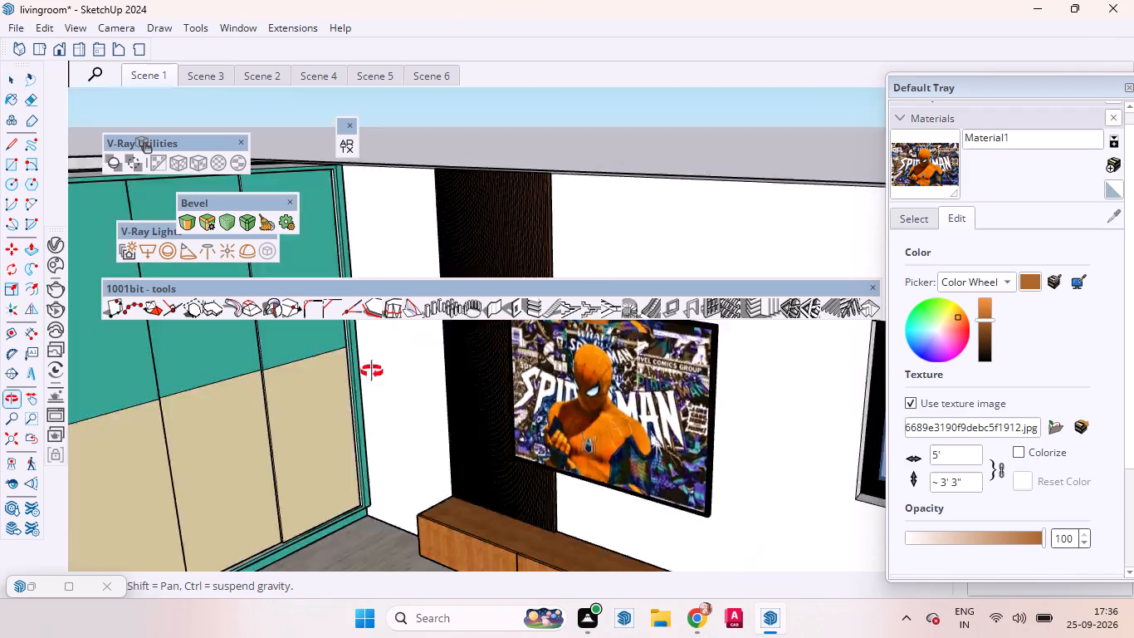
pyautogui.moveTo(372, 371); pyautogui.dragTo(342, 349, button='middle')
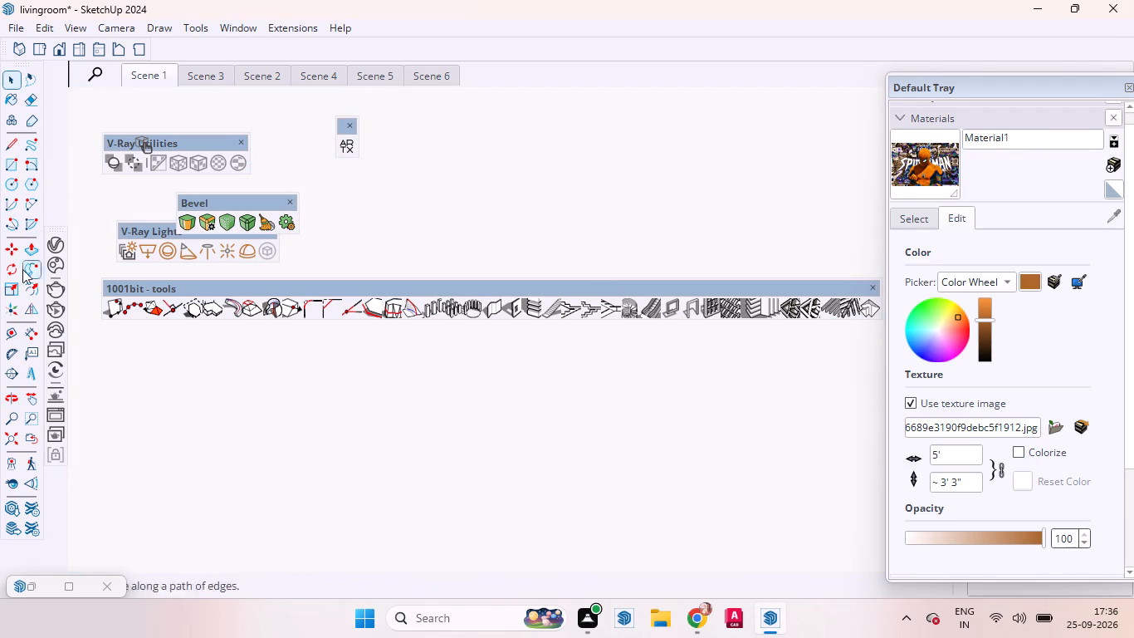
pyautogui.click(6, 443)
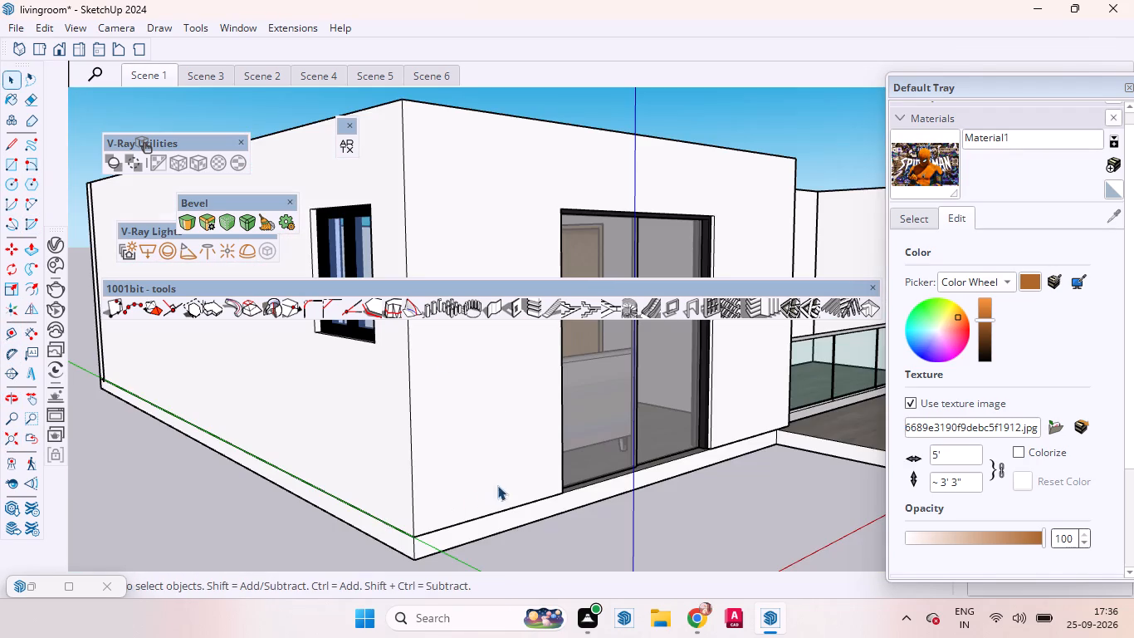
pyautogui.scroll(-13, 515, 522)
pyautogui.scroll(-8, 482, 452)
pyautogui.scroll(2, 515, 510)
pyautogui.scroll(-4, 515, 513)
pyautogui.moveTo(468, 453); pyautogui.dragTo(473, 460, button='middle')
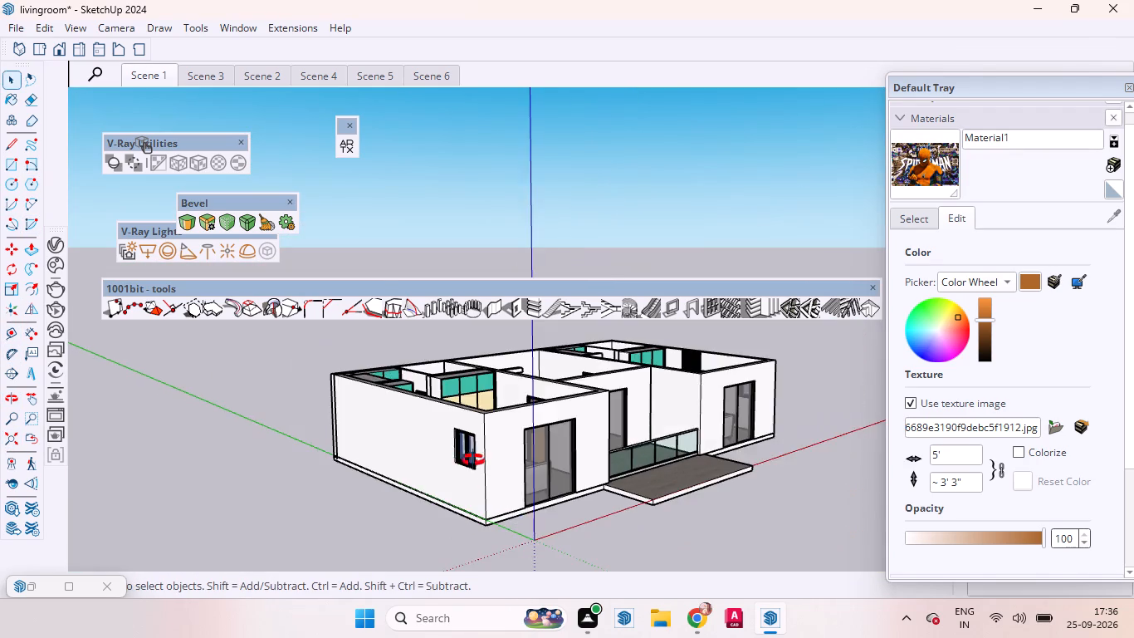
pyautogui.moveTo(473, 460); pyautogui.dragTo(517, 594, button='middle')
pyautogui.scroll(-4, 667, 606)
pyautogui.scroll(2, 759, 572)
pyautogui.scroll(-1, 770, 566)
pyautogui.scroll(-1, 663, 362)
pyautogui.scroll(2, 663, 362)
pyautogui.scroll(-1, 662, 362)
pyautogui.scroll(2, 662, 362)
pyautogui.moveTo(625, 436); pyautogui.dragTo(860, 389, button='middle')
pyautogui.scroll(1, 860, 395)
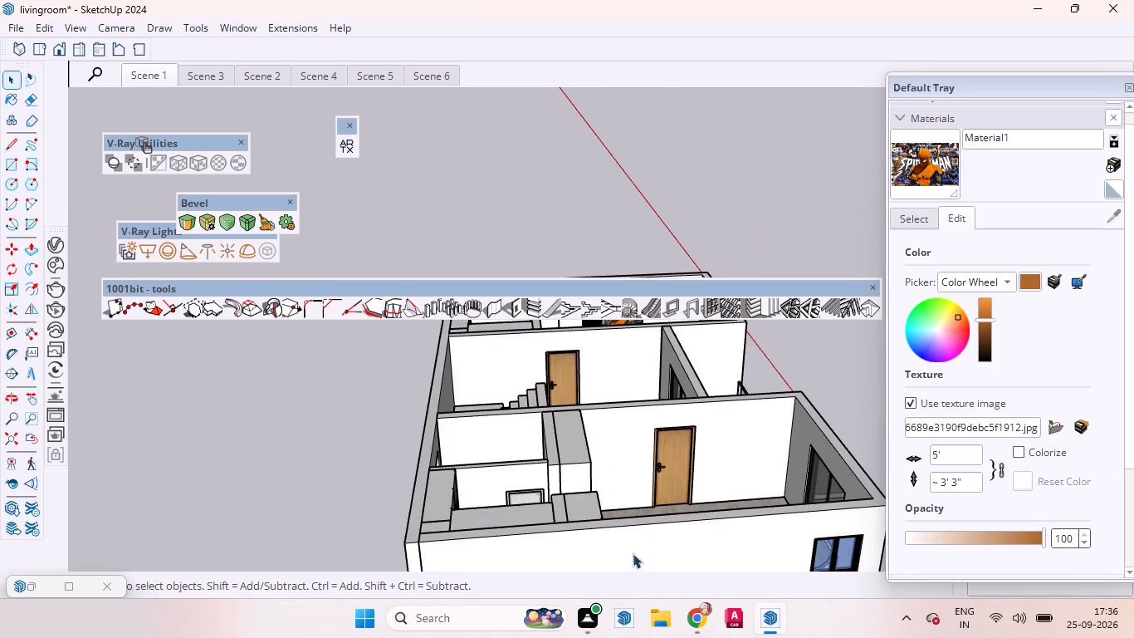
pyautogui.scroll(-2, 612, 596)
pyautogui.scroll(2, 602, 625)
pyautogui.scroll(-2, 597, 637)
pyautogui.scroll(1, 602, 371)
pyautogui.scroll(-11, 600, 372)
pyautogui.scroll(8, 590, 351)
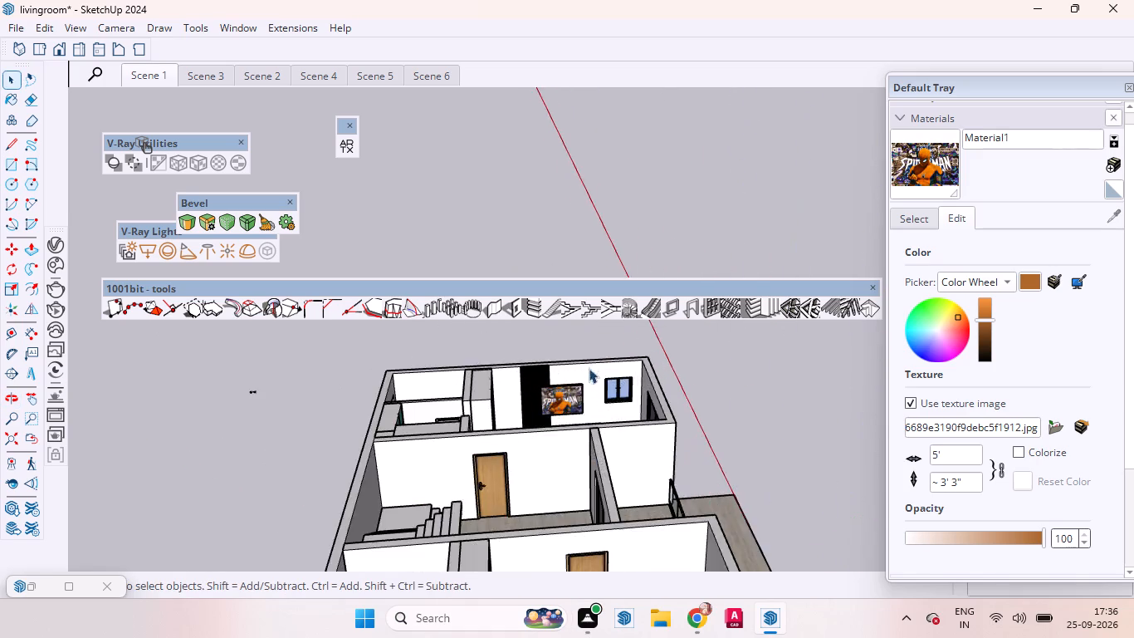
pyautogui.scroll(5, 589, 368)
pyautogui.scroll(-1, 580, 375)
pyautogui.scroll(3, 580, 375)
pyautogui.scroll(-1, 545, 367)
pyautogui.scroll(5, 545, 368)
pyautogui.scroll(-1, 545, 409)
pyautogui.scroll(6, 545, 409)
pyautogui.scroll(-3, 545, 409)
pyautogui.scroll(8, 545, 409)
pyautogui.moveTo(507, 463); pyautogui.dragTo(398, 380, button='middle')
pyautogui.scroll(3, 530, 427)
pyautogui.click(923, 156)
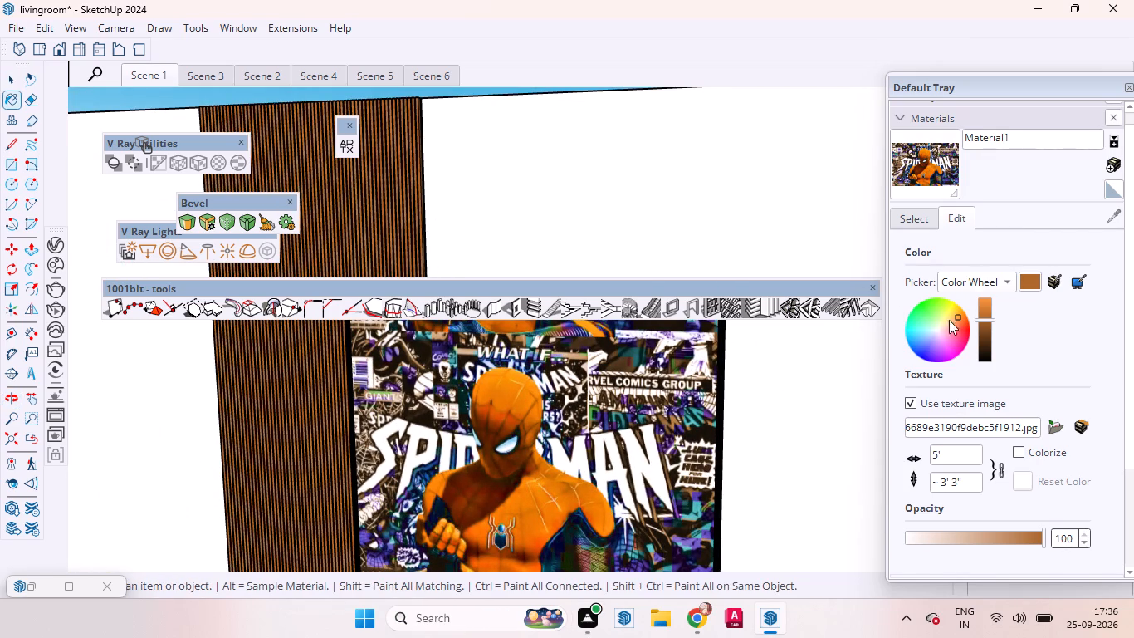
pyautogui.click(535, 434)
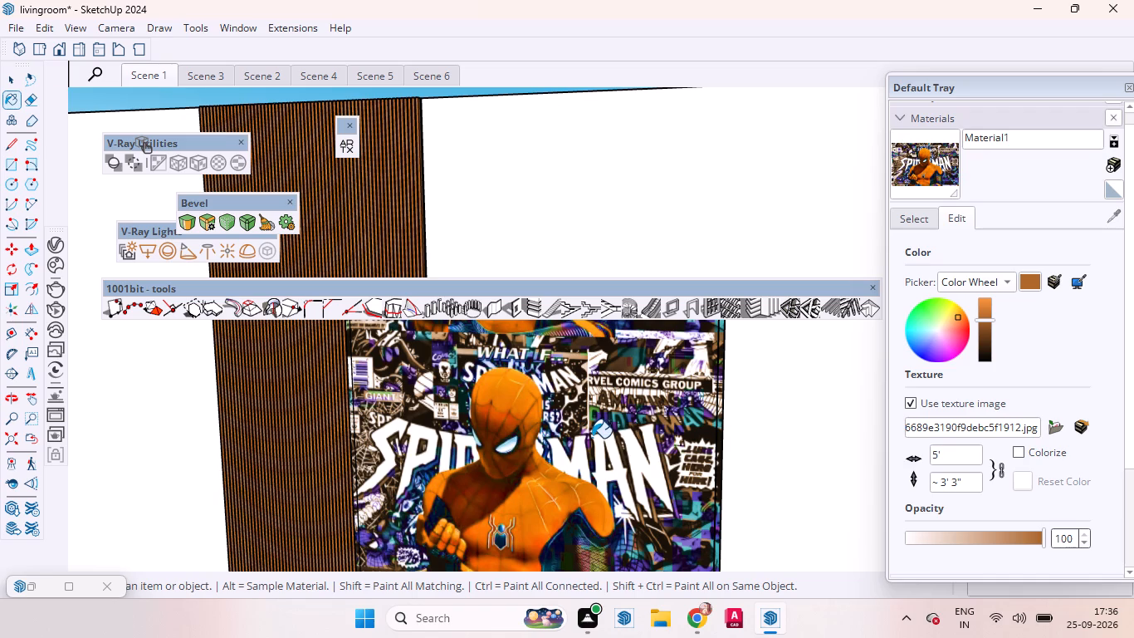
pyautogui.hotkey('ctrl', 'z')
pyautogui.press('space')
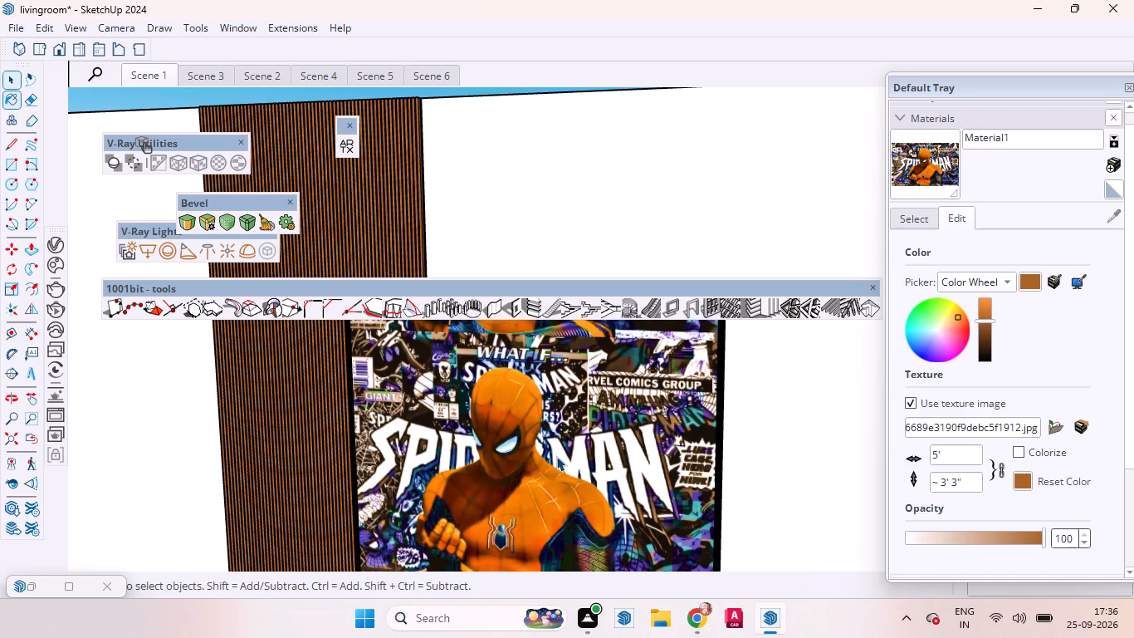
# Reopen the TV for editing, reset the Spider-Man material's color again and close the TV.
pyautogui.tripleClick(577, 450)
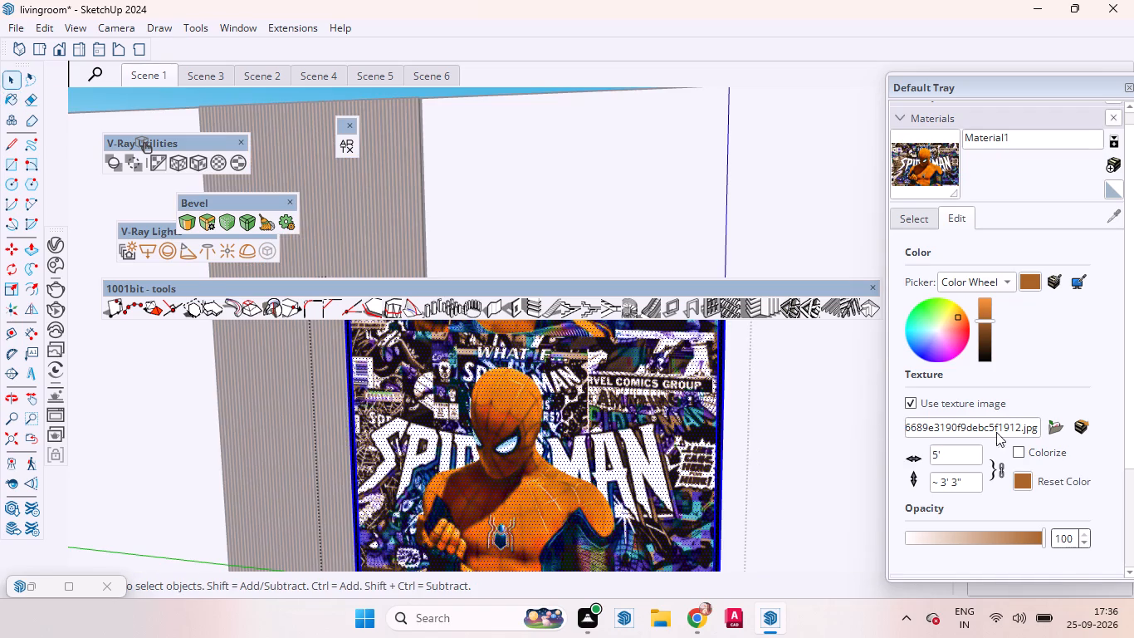
pyautogui.click(1028, 477)
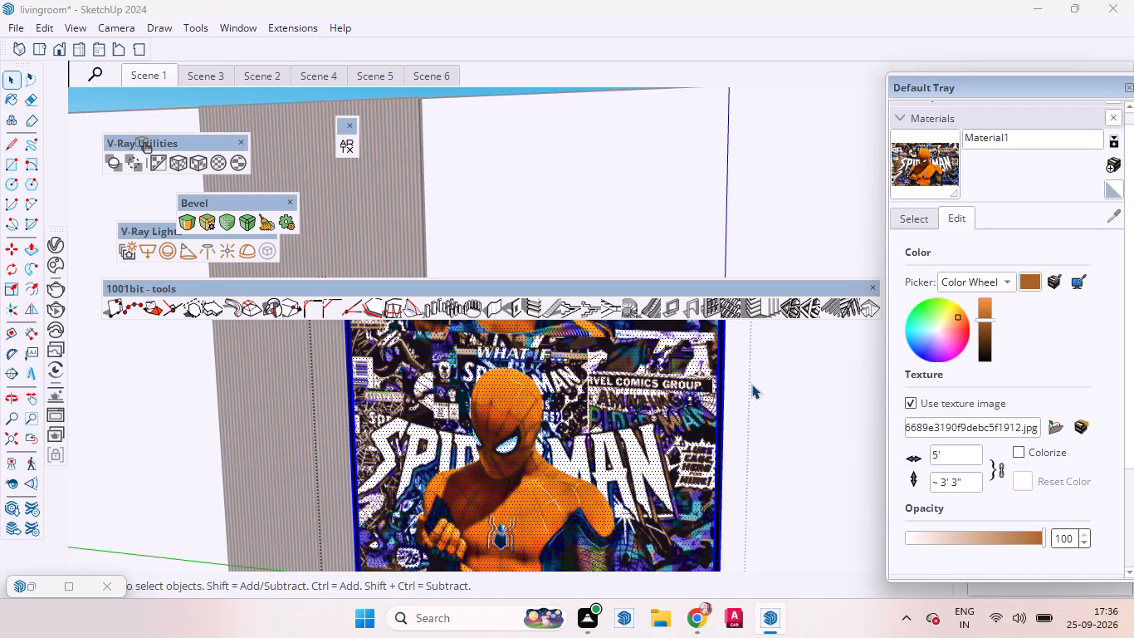
pyautogui.press('space')
pyautogui.scroll(-5, 785, 382)
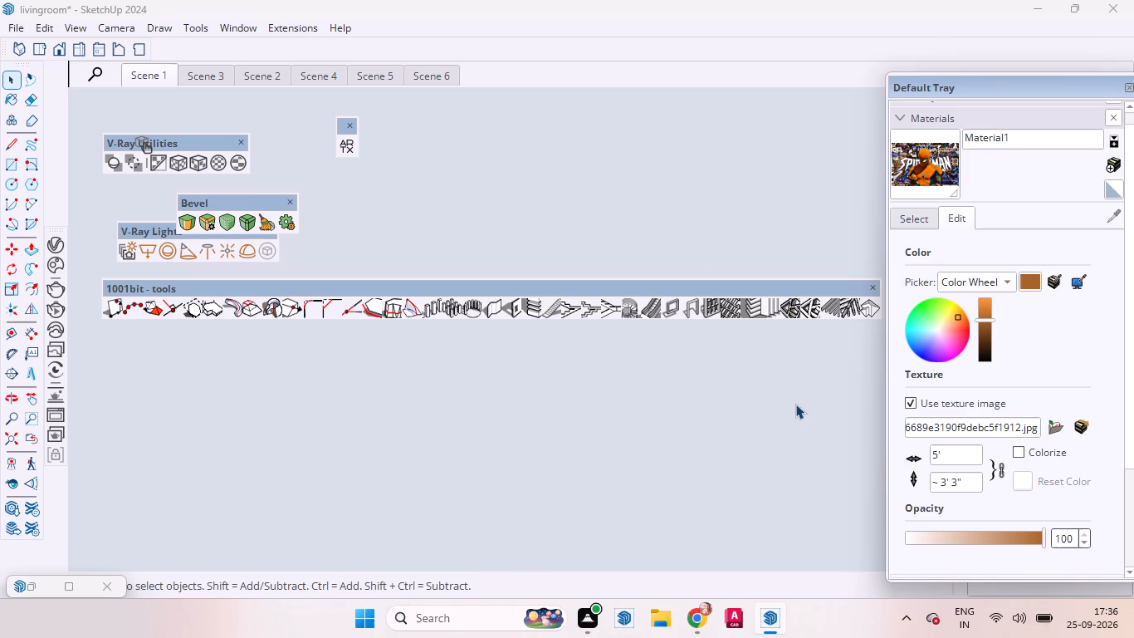
pyautogui.click(10, 437)
pyautogui.scroll(-11, 391, 474)
pyautogui.click(454, 534)
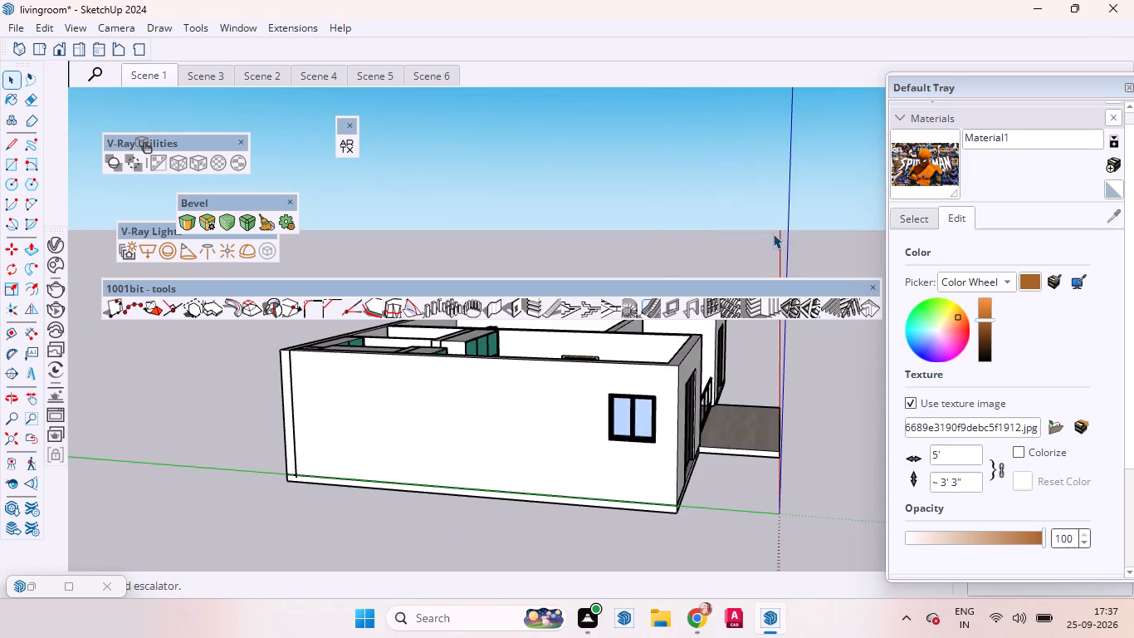
# Close the floating 1001bit tools toolbar.
pyautogui.scroll(4, 752, 191)
pyautogui.scroll(-1, 714, 204)
pyautogui.scroll(2, 713, 204)
pyautogui.scroll(-1, 713, 204)
pyautogui.scroll(1, 713, 204)
pyautogui.scroll(3, 697, 282)
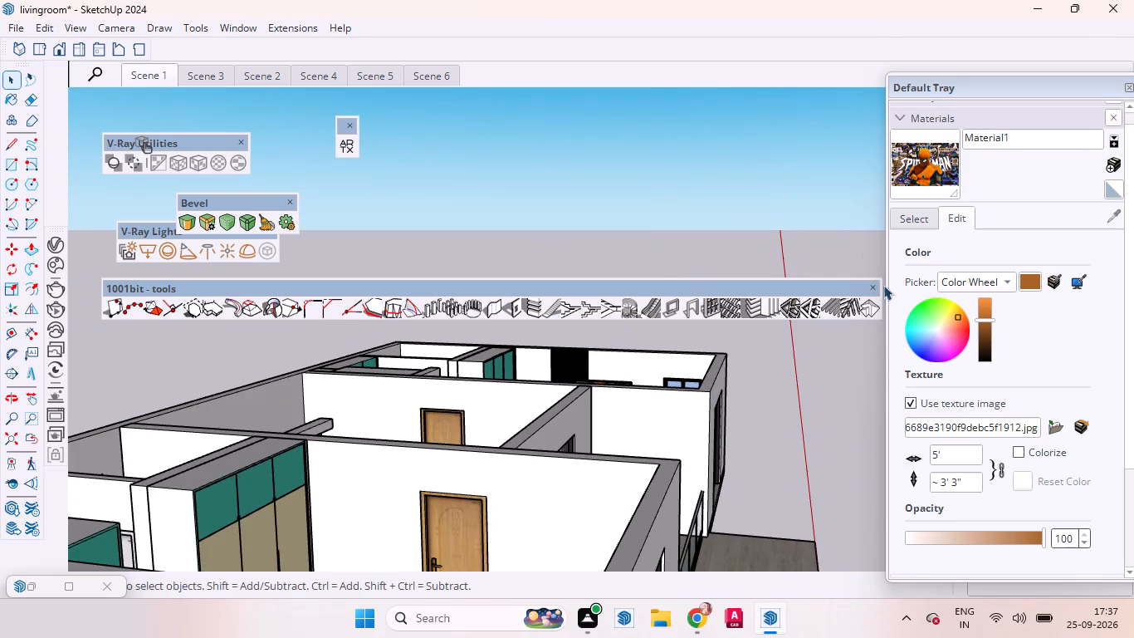
pyautogui.click(875, 283)
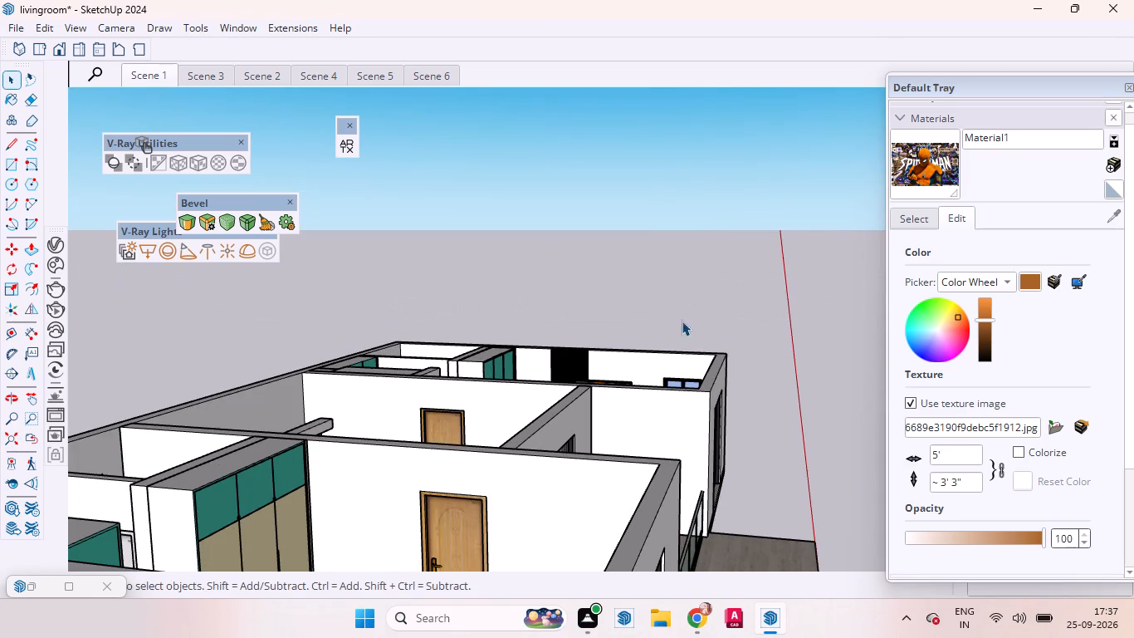
# Examine the Spider-Man picture on the TV screen from several angles, close up and from farther back.
pyautogui.scroll(5, 524, 345)
pyautogui.moveTo(620, 393); pyautogui.dragTo(683, 530, button='middle')
pyautogui.scroll(3, 668, 458)
pyautogui.scroll(-1, 668, 454)
pyautogui.scroll(7, 668, 454)
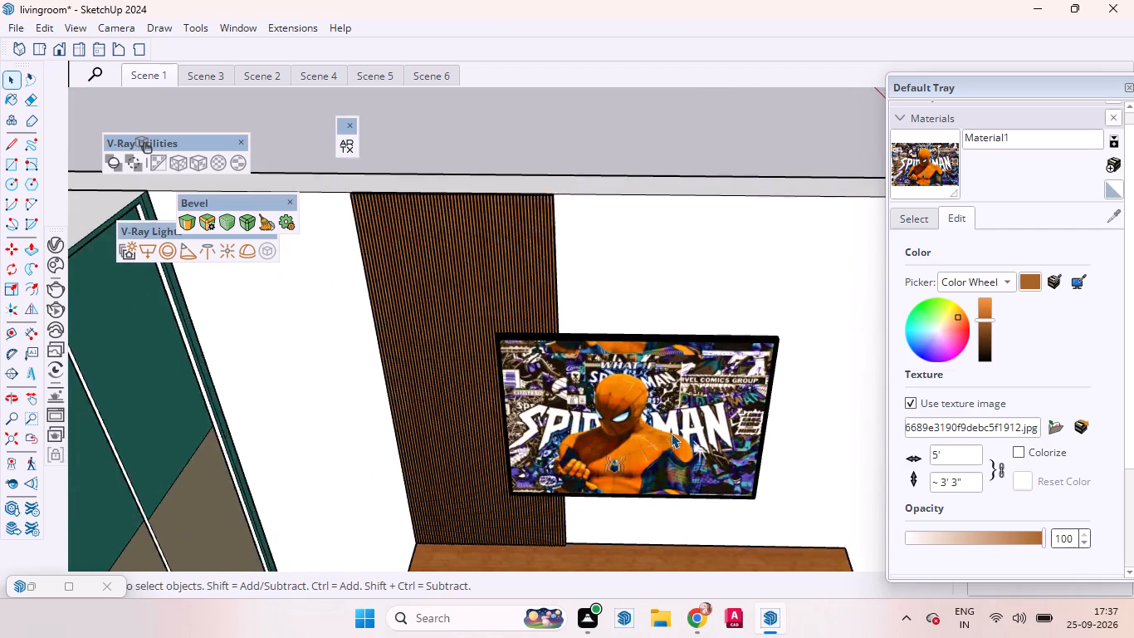
pyautogui.scroll(2, 671, 433)
pyautogui.scroll(-2, 671, 436)
pyautogui.scroll(4, 671, 437)
pyautogui.moveTo(697, 444); pyautogui.dragTo(513, 559, button='middle')
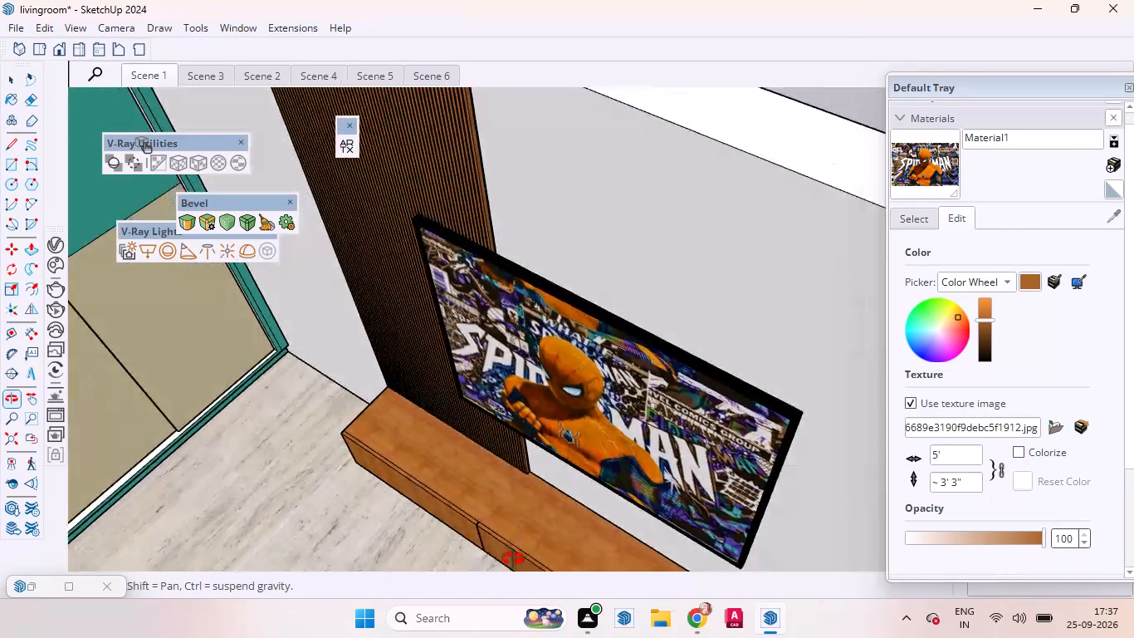
pyautogui.moveTo(513, 559); pyautogui.dragTo(228, 403, button='middle')
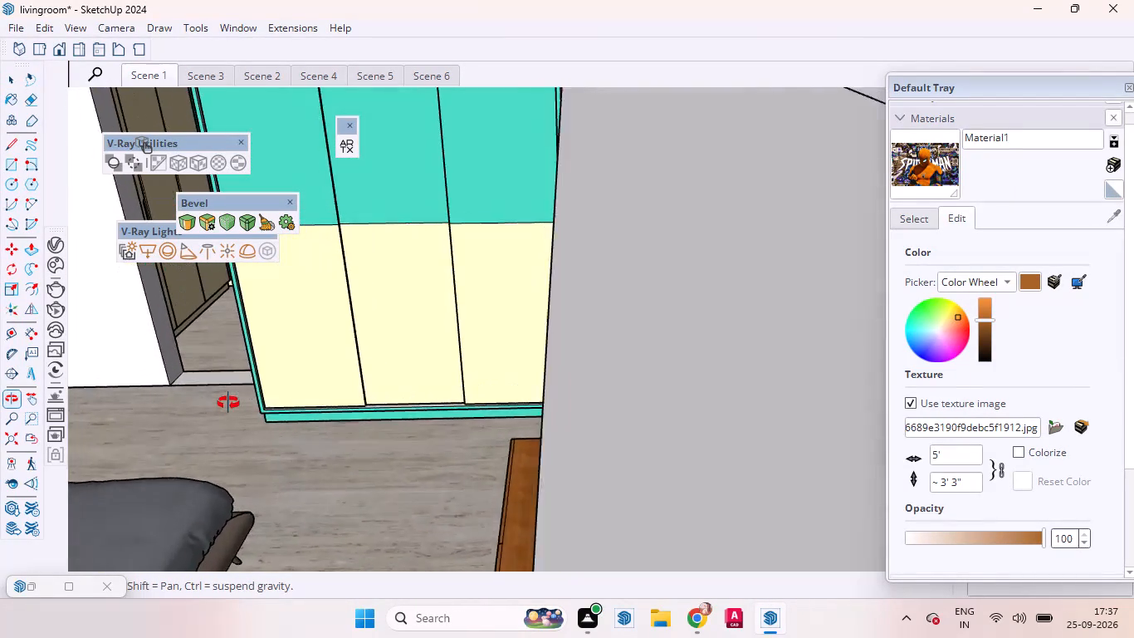
pyautogui.moveTo(228, 403); pyautogui.dragTo(560, 393, button='middle')
pyautogui.scroll(-2, 557, 356)
pyautogui.scroll(1, 560, 355)
pyautogui.scroll(-8, 560, 355)
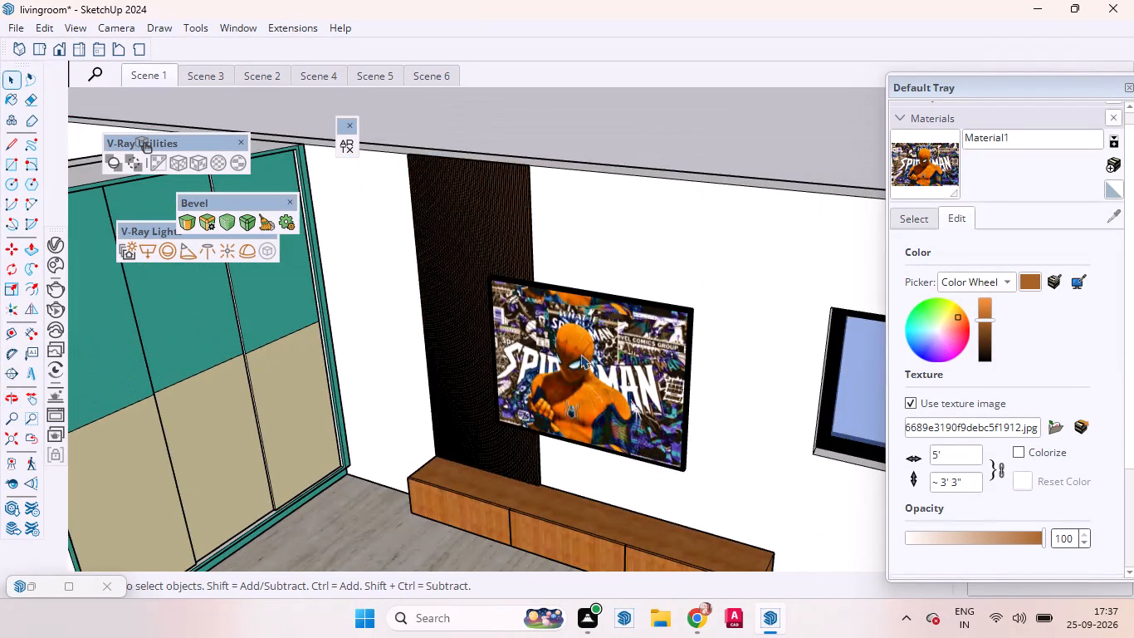
pyautogui.moveTo(707, 397); pyautogui.dragTo(791, 381, button='middle')
pyautogui.scroll(4, 577, 405)
pyautogui.scroll(-1, 577, 405)
pyautogui.scroll(1, 579, 405)
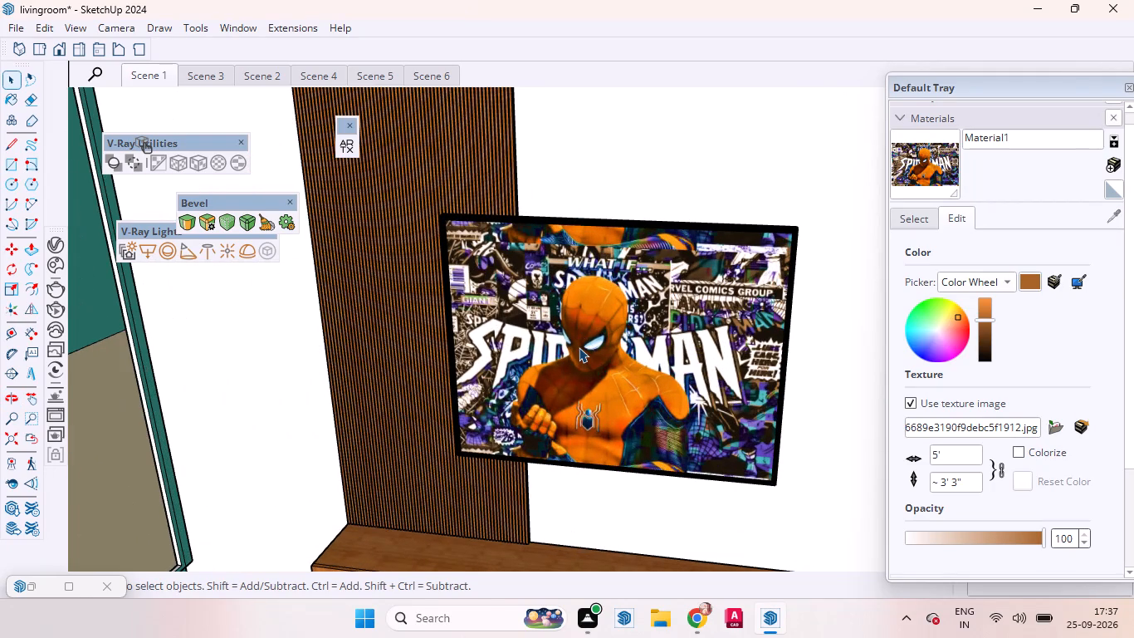
# Open the TV for editing, start positioning its screen face's texture and enlarge the Spider-Man picture toward the screen's lower far corner.
pyautogui.click(579, 347)
pyautogui.click(579, 347)
pyautogui.click(579, 347)
pyautogui.rightClick(578, 347)
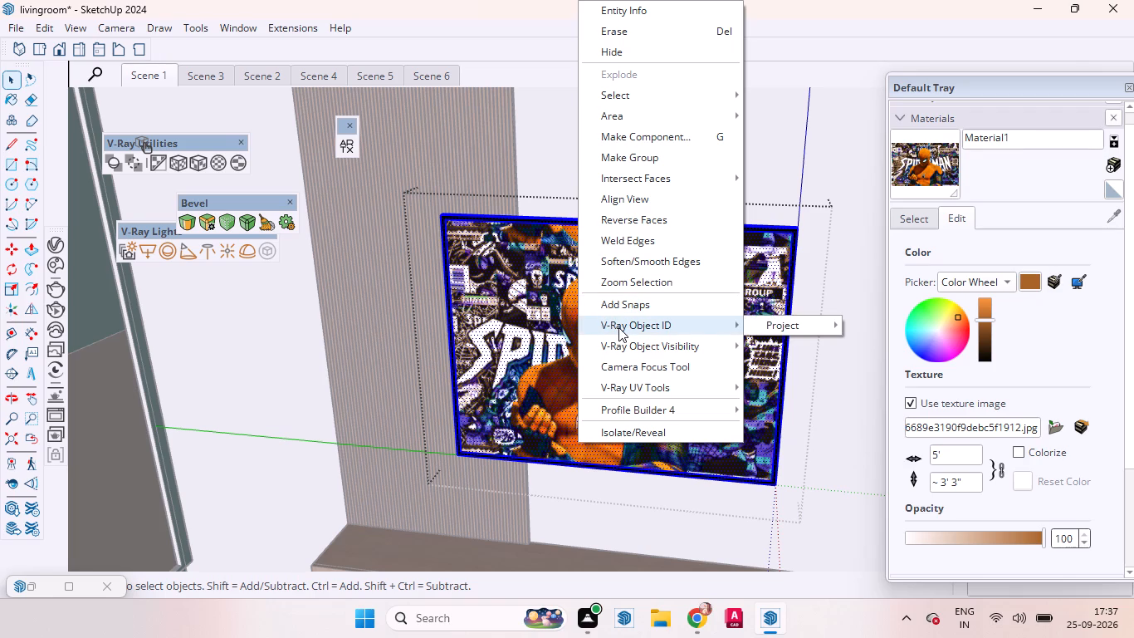
pyautogui.click(545, 345)
pyautogui.rightClick(547, 346)
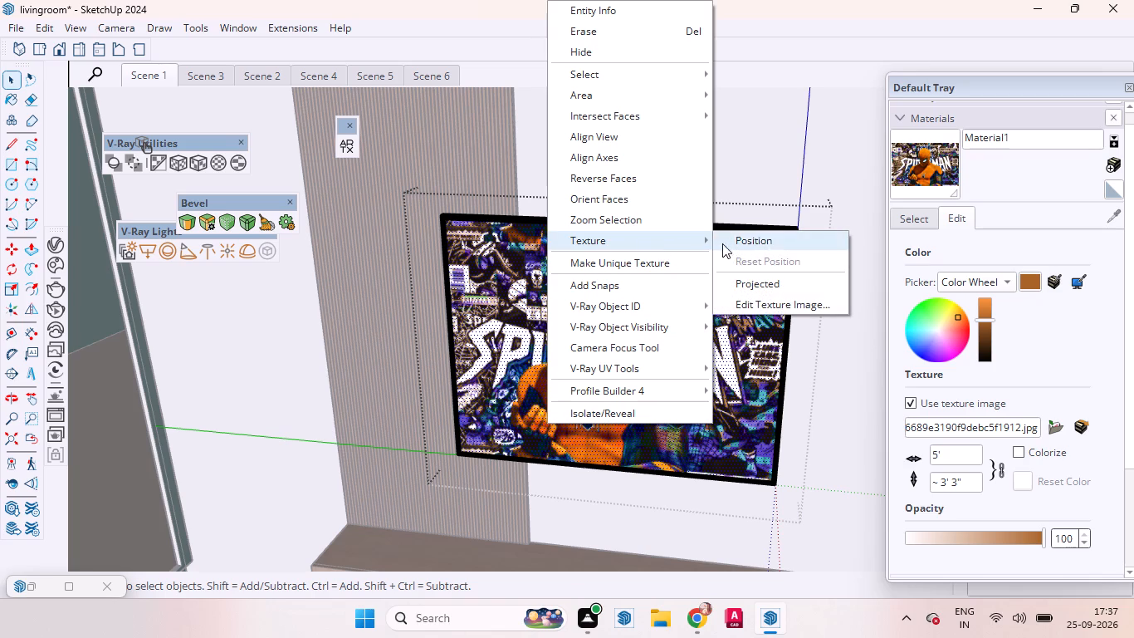
pyautogui.click(759, 243)
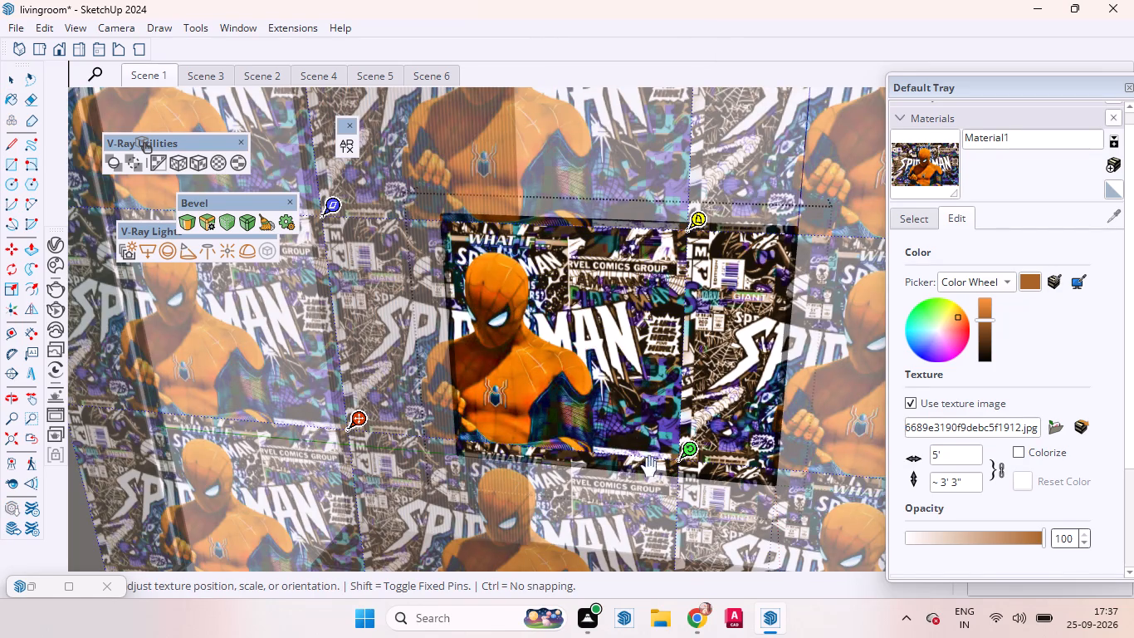
pyautogui.click(684, 462)
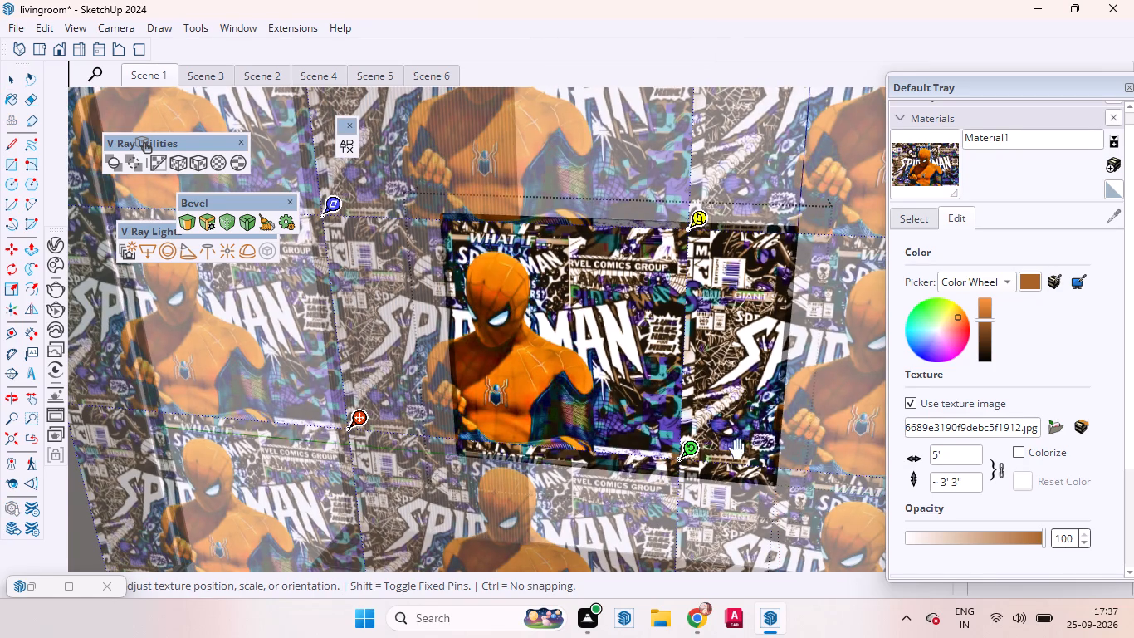
pyautogui.moveTo(689, 459); pyautogui.dragTo(730, 450)
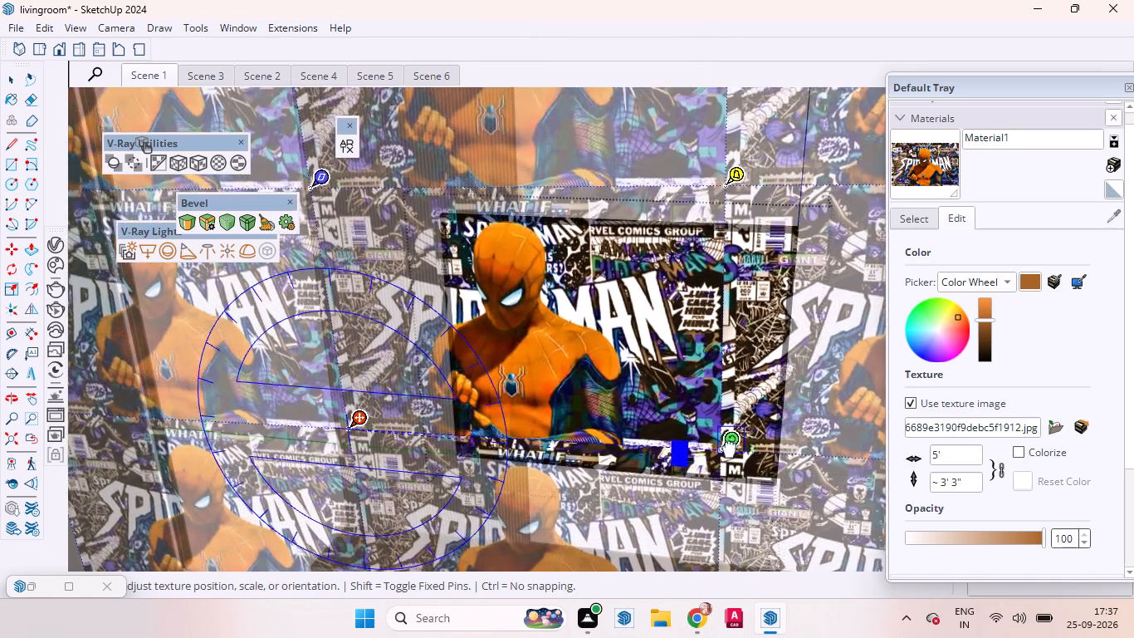
pyautogui.moveTo(730, 450); pyautogui.dragTo(763, 469)
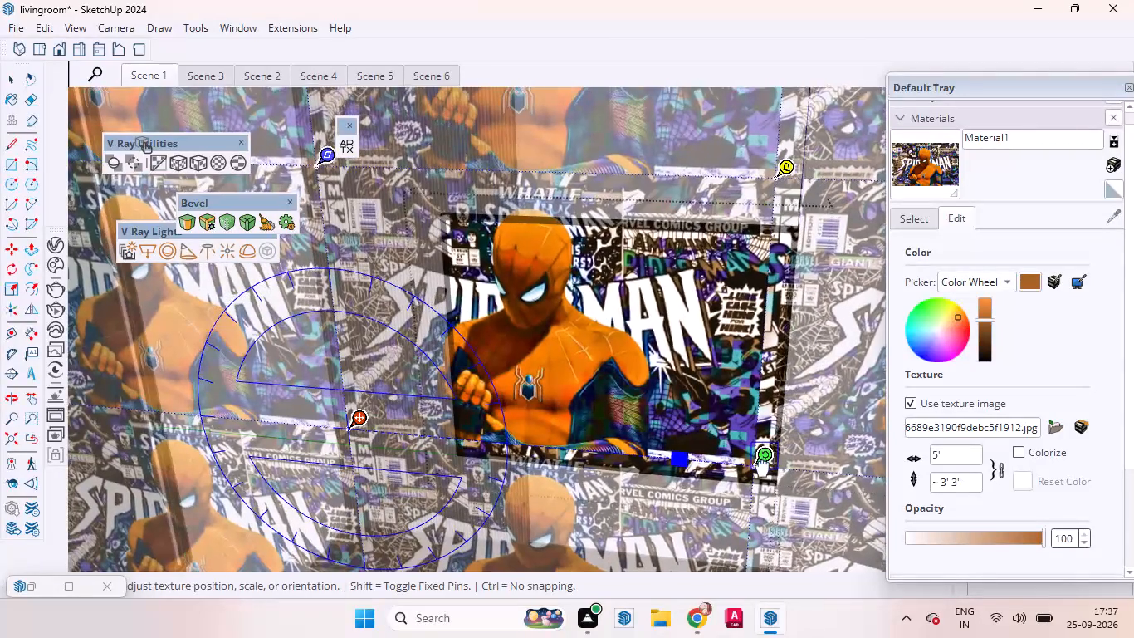
pyautogui.moveTo(763, 469); pyautogui.dragTo(789, 482)
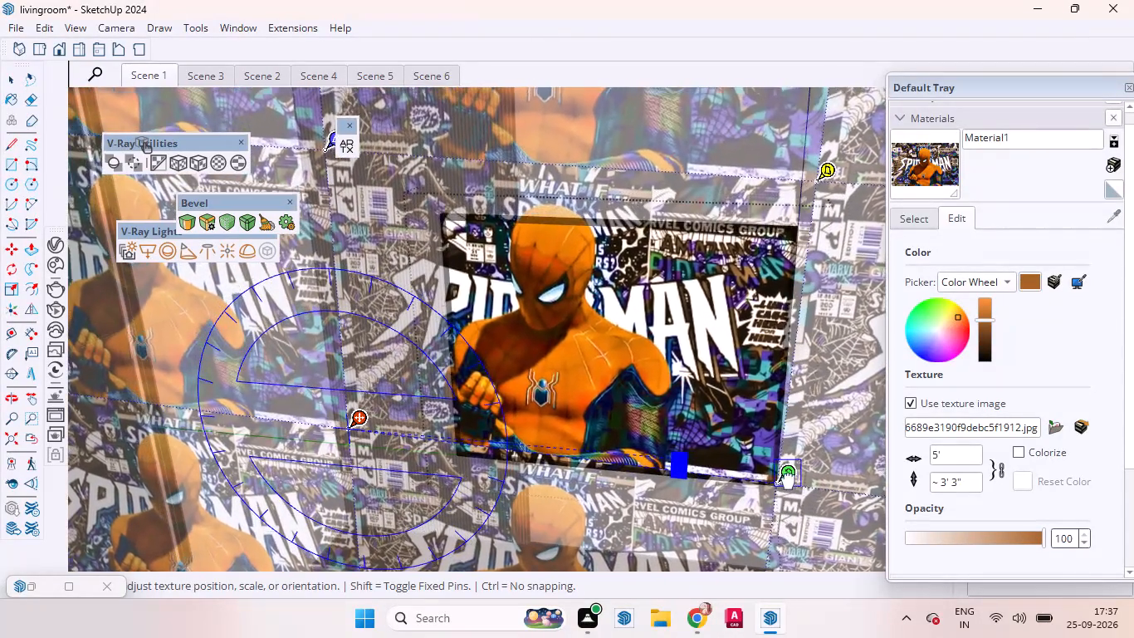
pyautogui.moveTo(789, 482); pyautogui.dragTo(775, 497)
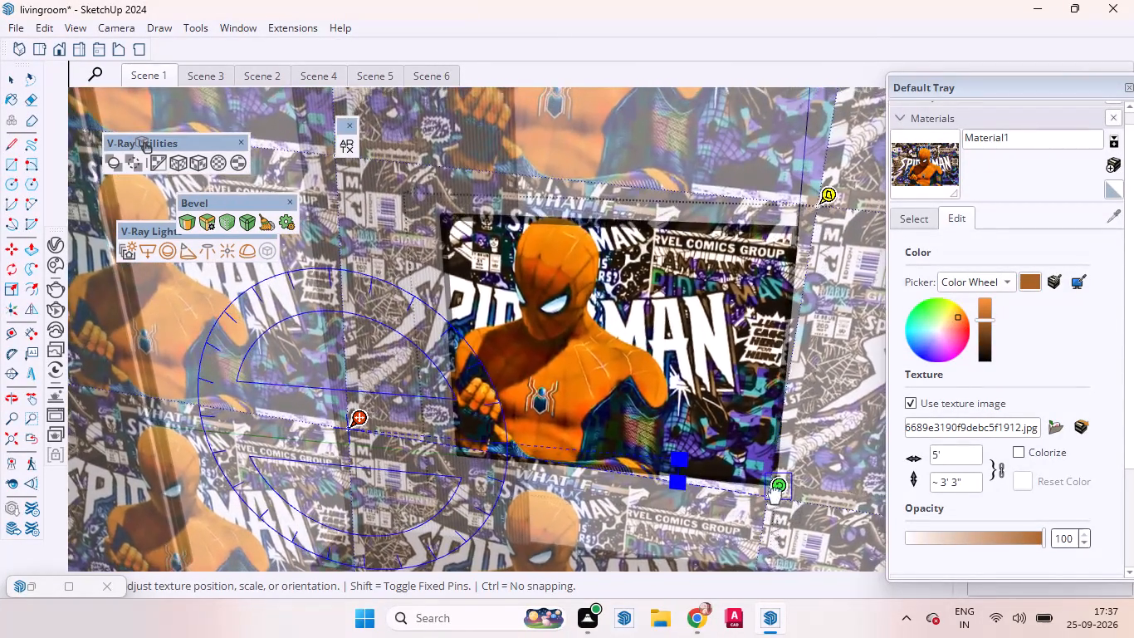
pyautogui.moveTo(775, 497); pyautogui.dragTo(753, 453)
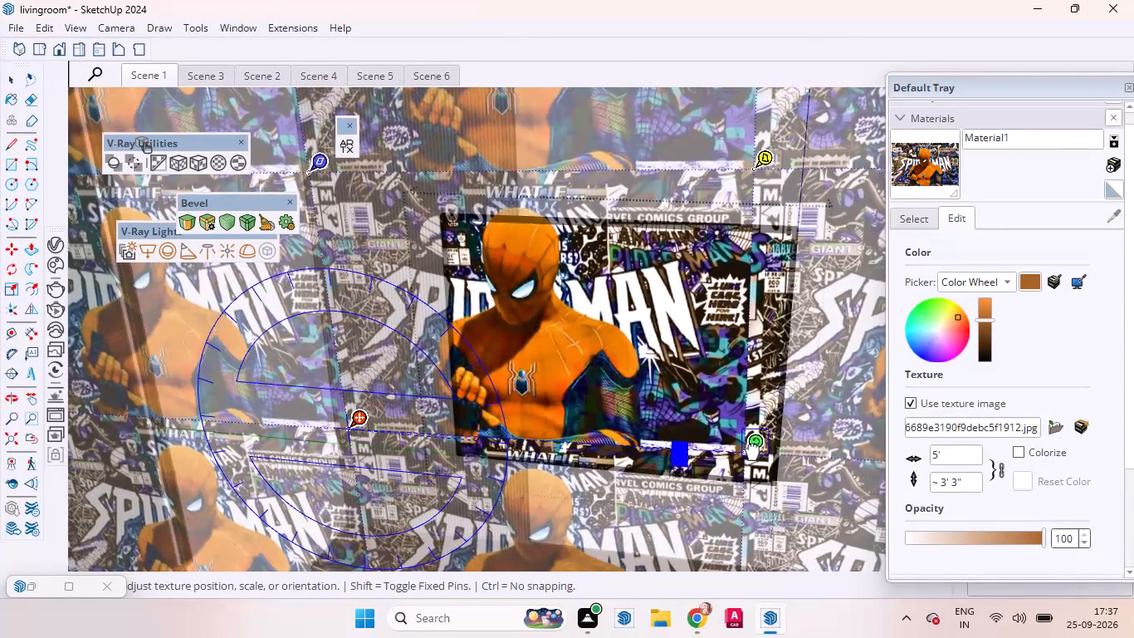
pyautogui.moveTo(753, 453); pyautogui.dragTo(771, 488)
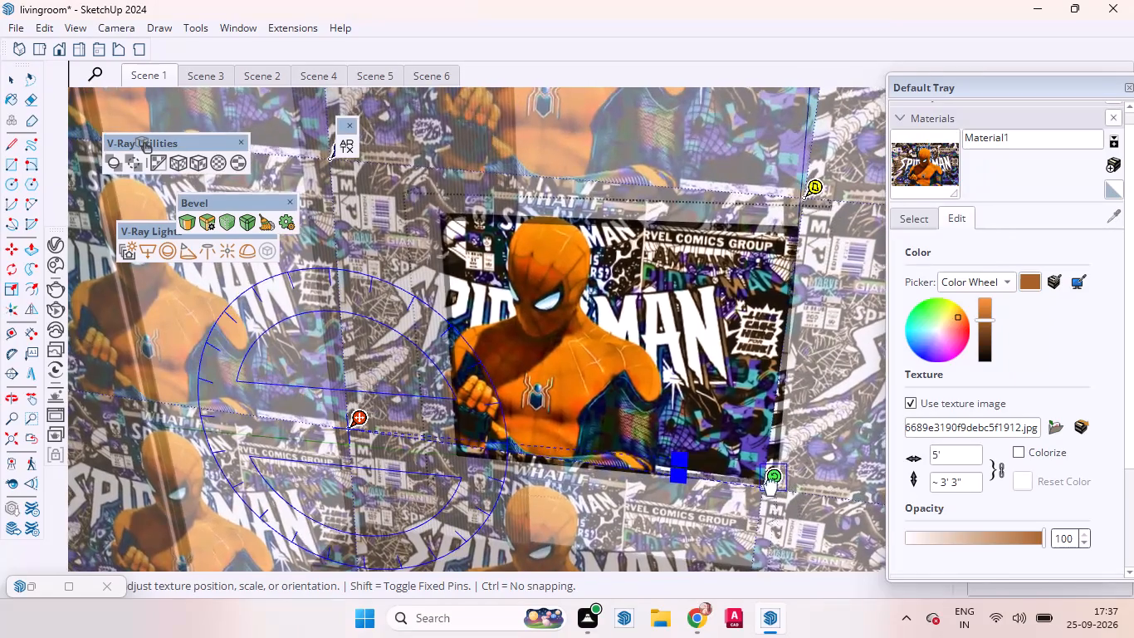
pyautogui.moveTo(771, 488); pyautogui.dragTo(774, 491)
# Adjust the screen texture's rotation and size with the green pin, and its height and slant with the blue pin.
pyautogui.scroll(-5, 698, 388)
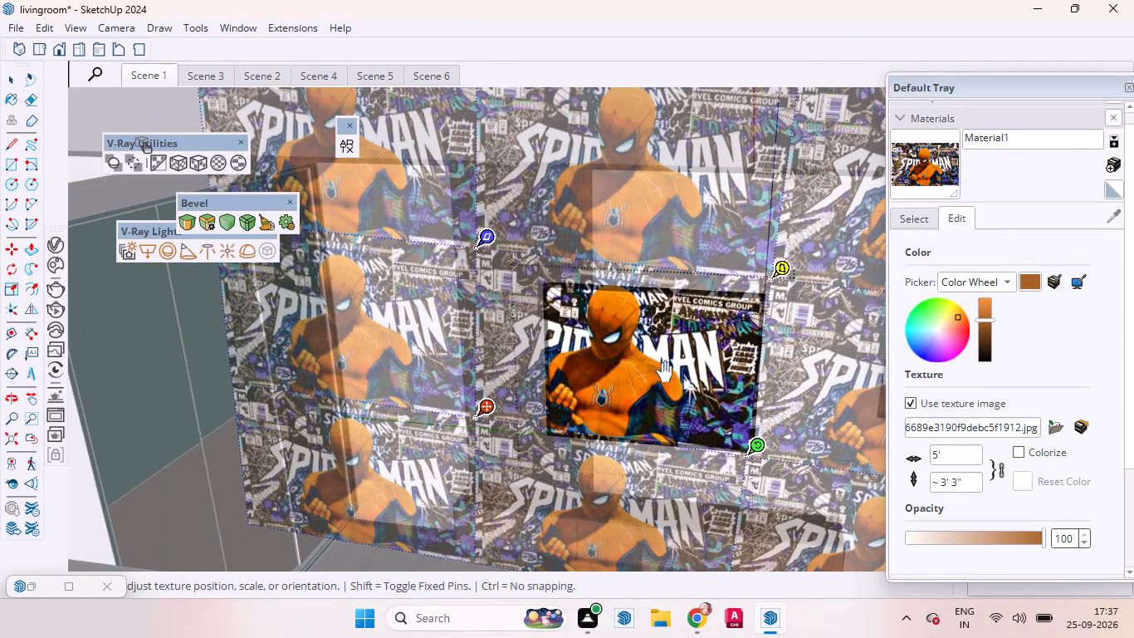
pyautogui.scroll(-2, 701, 400)
pyautogui.moveTo(691, 402); pyautogui.dragTo(702, 394, button='middle')
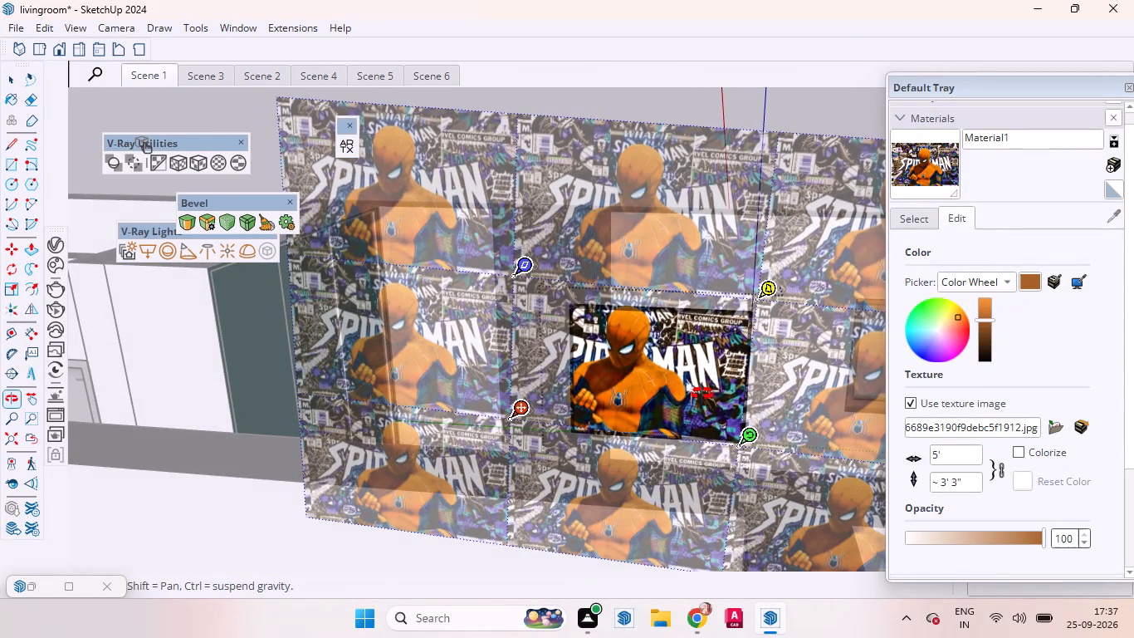
pyautogui.moveTo(702, 394); pyautogui.dragTo(702, 395, button='middle')
pyautogui.scroll(-4, 662, 385)
pyautogui.scroll(1, 657, 363)
pyautogui.scroll(-1, 657, 363)
pyautogui.scroll(3, 657, 363)
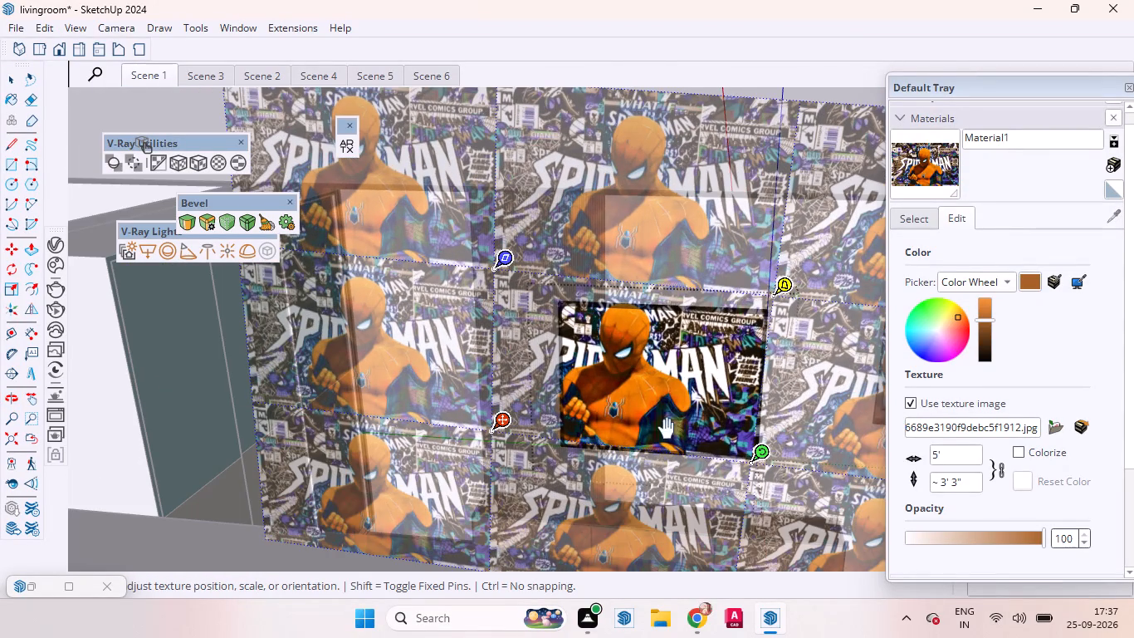
pyautogui.scroll(-2, 667, 371)
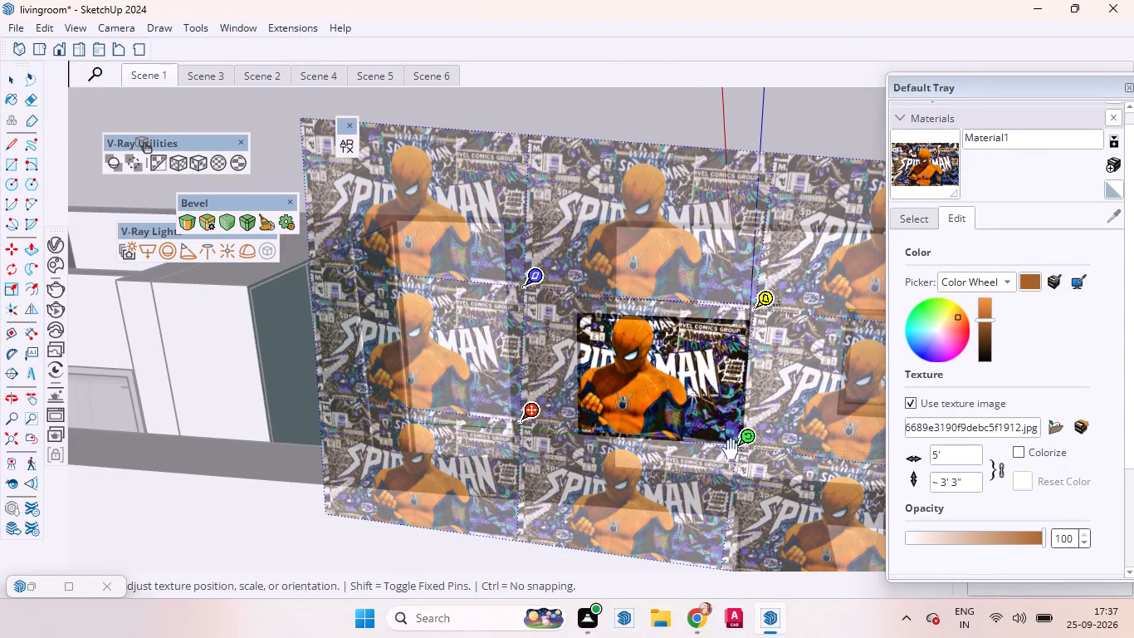
pyautogui.moveTo(736, 446); pyautogui.dragTo(751, 434)
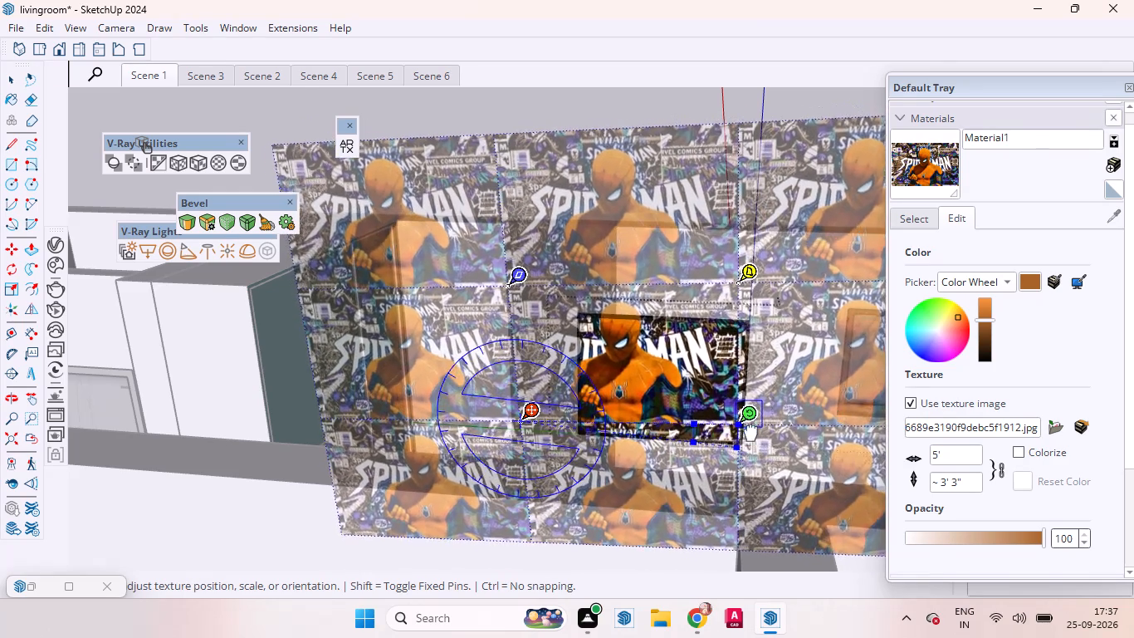
pyautogui.moveTo(751, 434); pyautogui.dragTo(769, 434)
pyautogui.moveTo(528, 264); pyautogui.dragTo(560, 286)
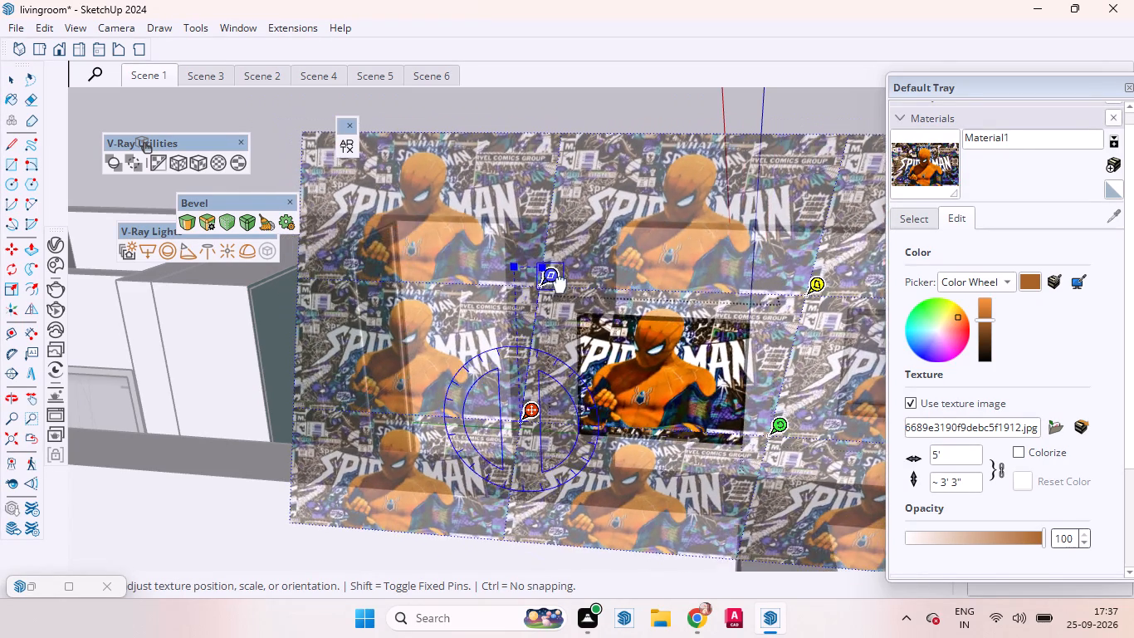
pyautogui.moveTo(560, 286); pyautogui.dragTo(535, 266)
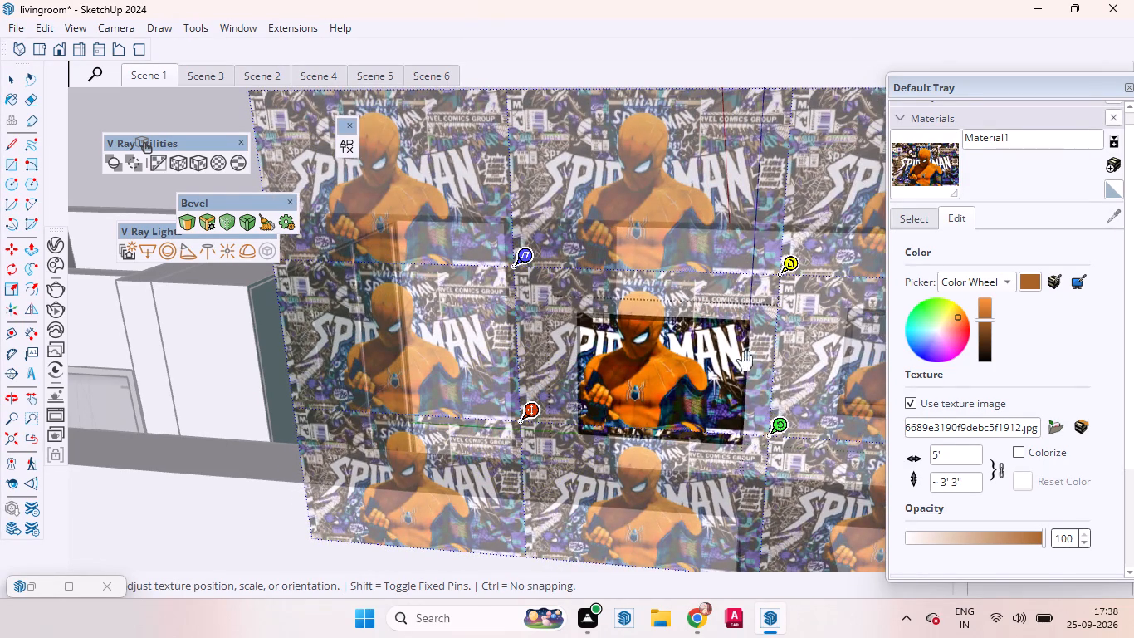
# Rescale the screen texture with the green pin, shrinking it to small tiles and enlarging it until one picture spans the screen's width.
pyautogui.moveTo(774, 438); pyautogui.dragTo(737, 399)
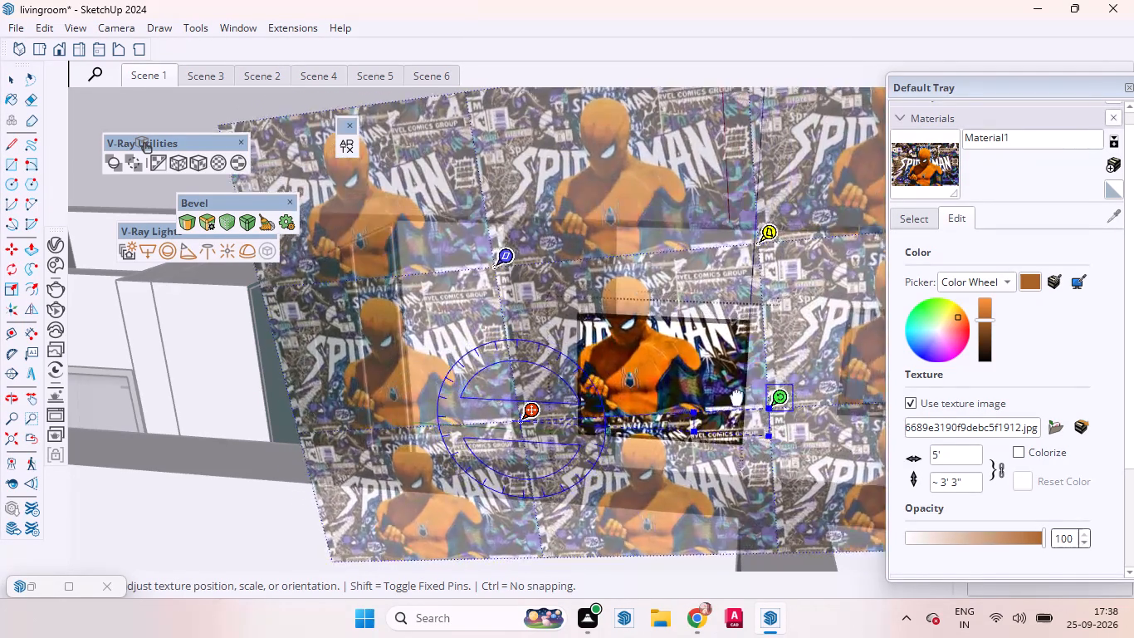
pyautogui.moveTo(737, 399); pyautogui.dragTo(579, 420)
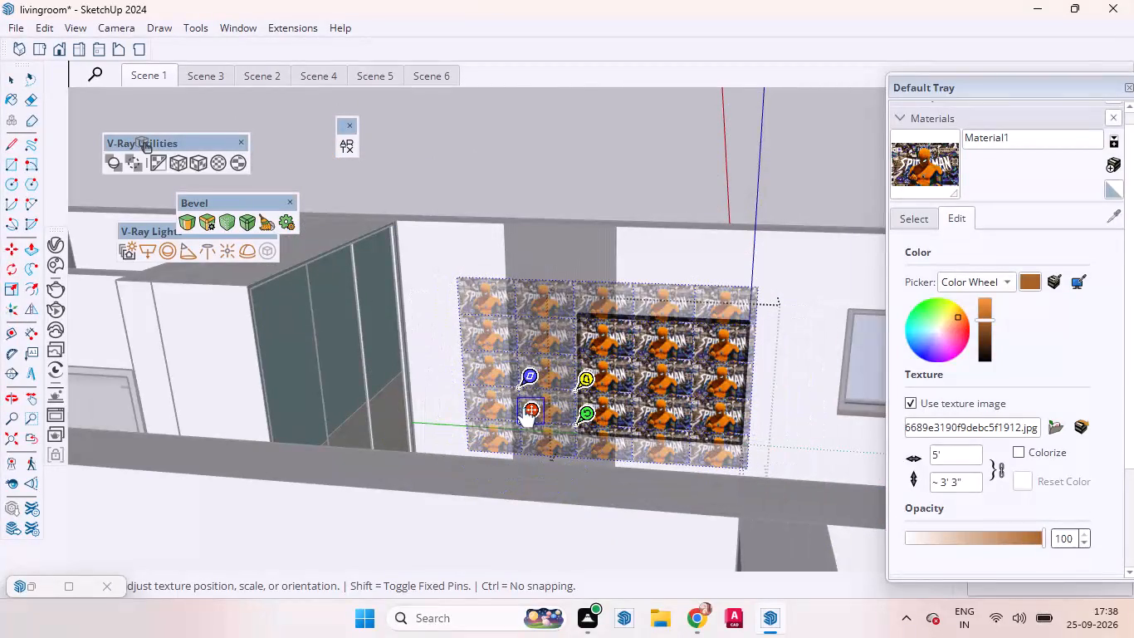
pyautogui.moveTo(592, 424); pyautogui.dragTo(597, 421)
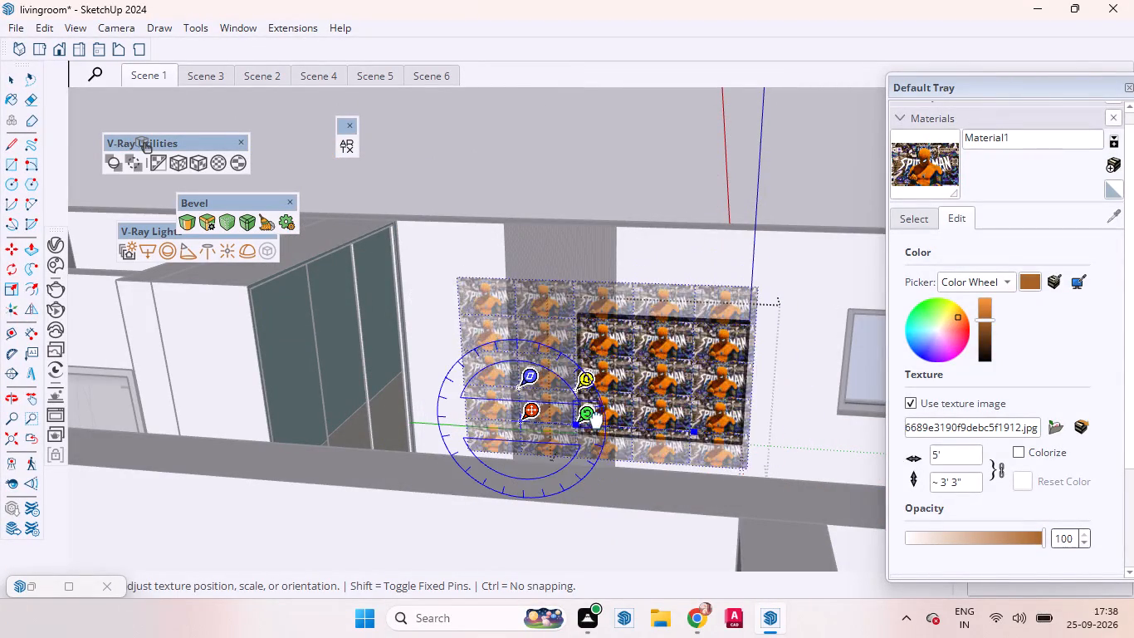
pyautogui.moveTo(597, 421); pyautogui.dragTo(712, 437)
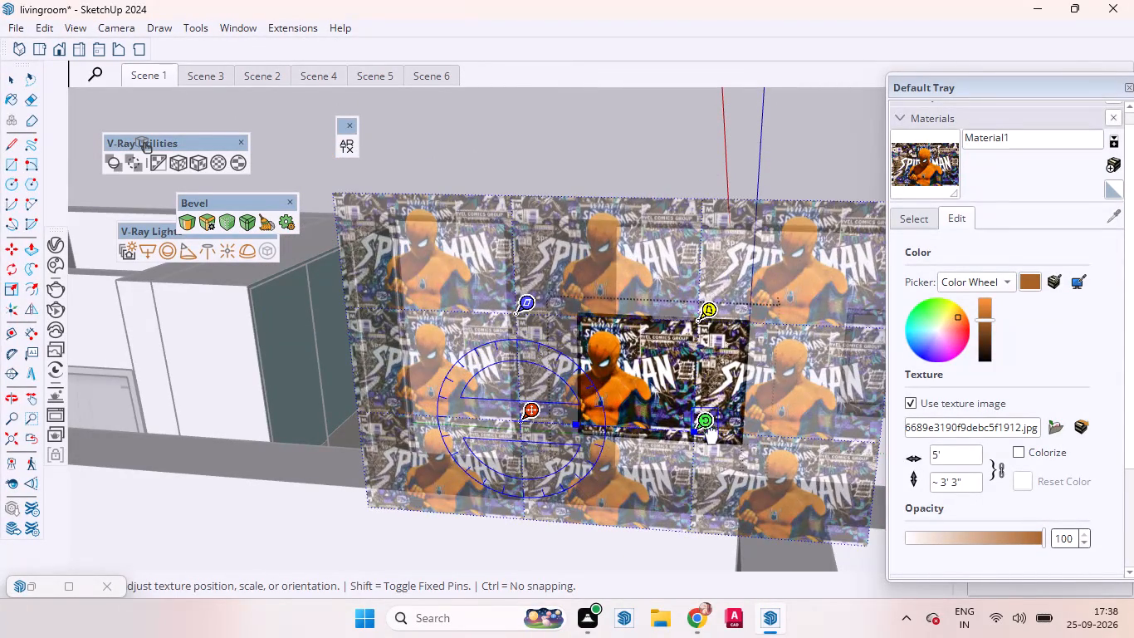
pyautogui.moveTo(712, 437); pyautogui.dragTo(795, 434)
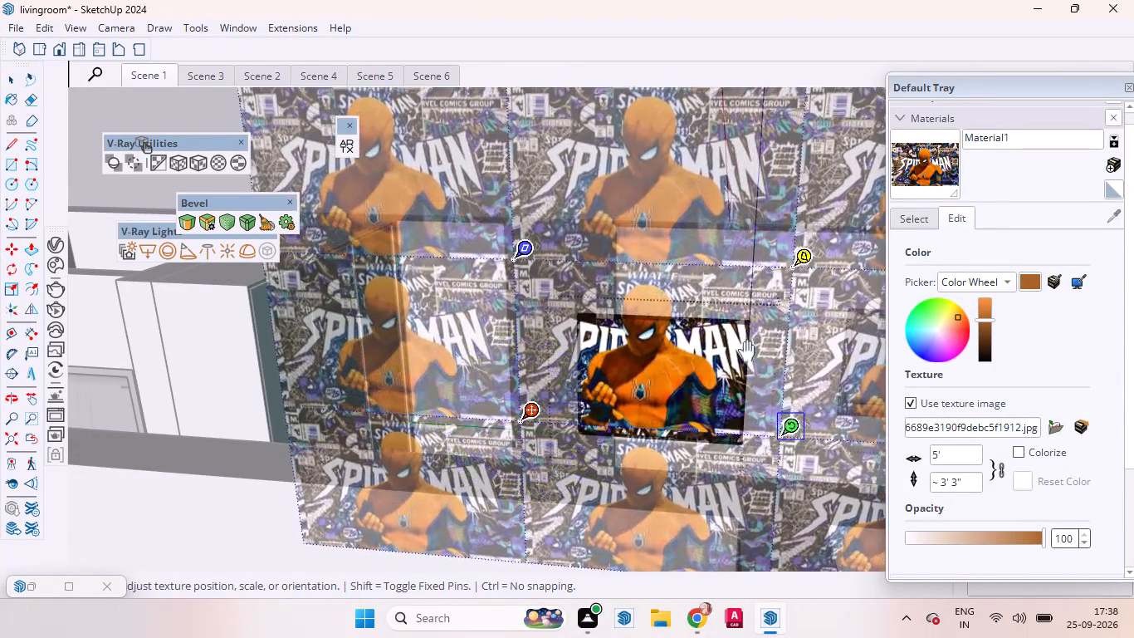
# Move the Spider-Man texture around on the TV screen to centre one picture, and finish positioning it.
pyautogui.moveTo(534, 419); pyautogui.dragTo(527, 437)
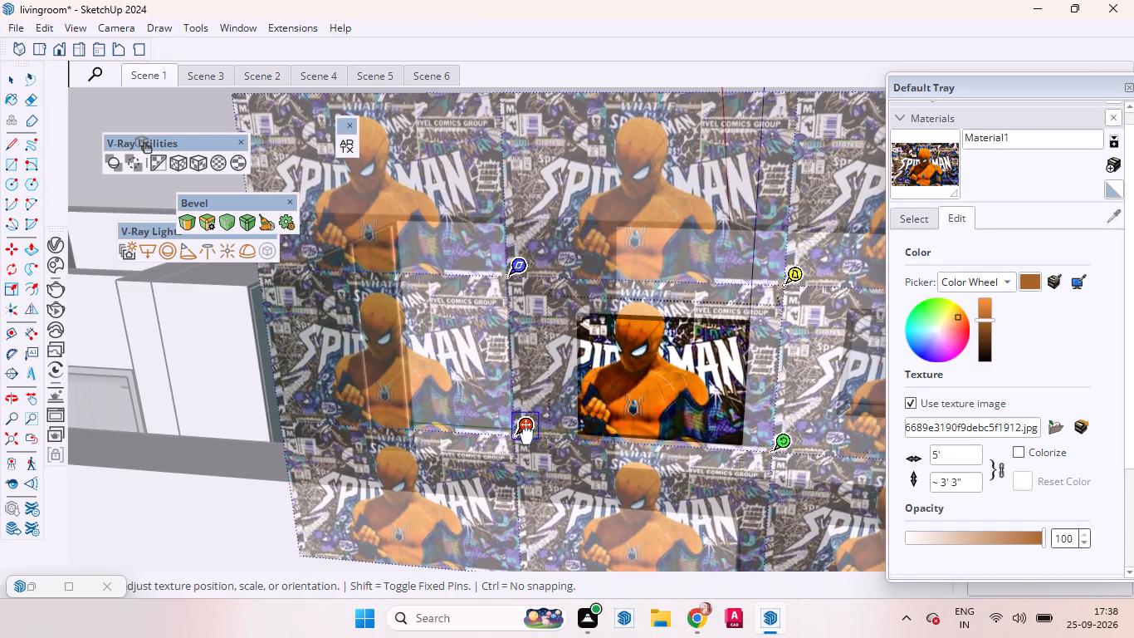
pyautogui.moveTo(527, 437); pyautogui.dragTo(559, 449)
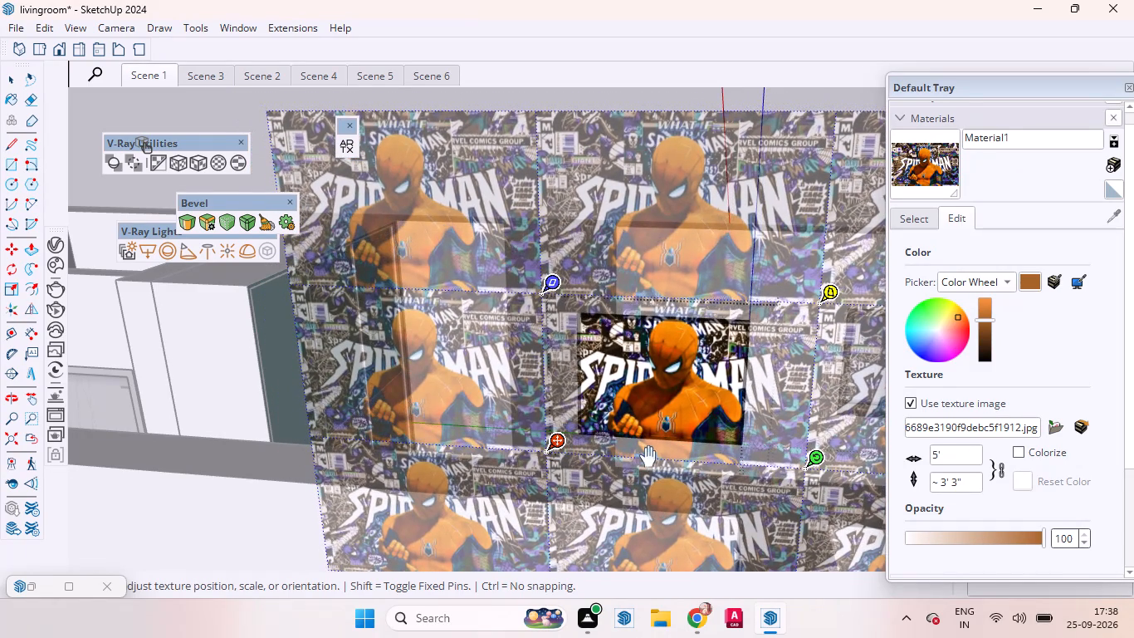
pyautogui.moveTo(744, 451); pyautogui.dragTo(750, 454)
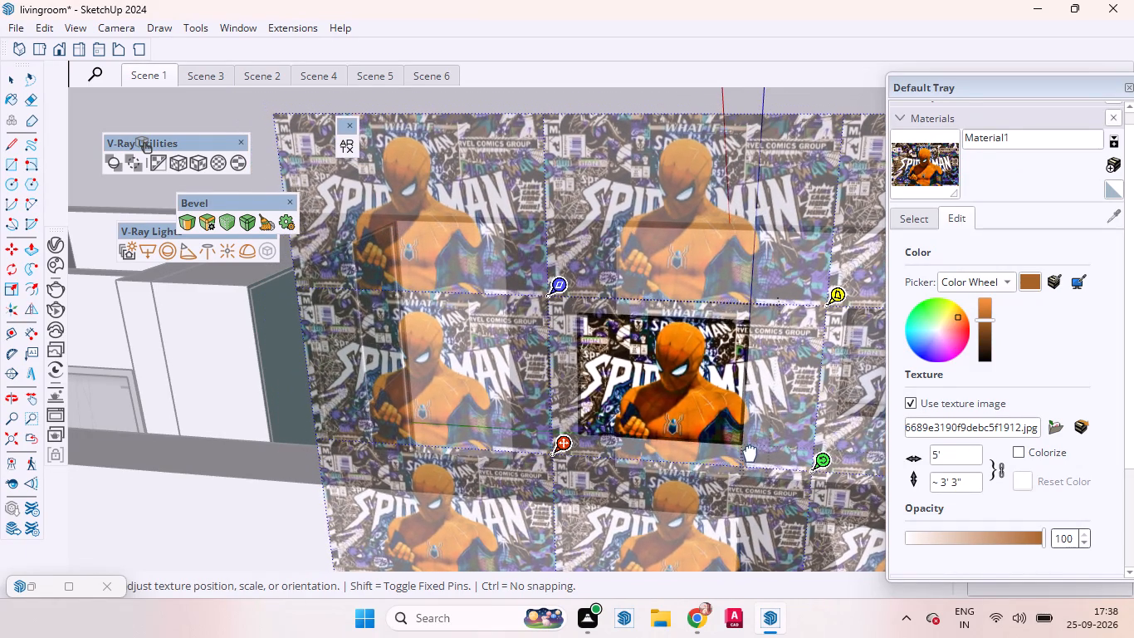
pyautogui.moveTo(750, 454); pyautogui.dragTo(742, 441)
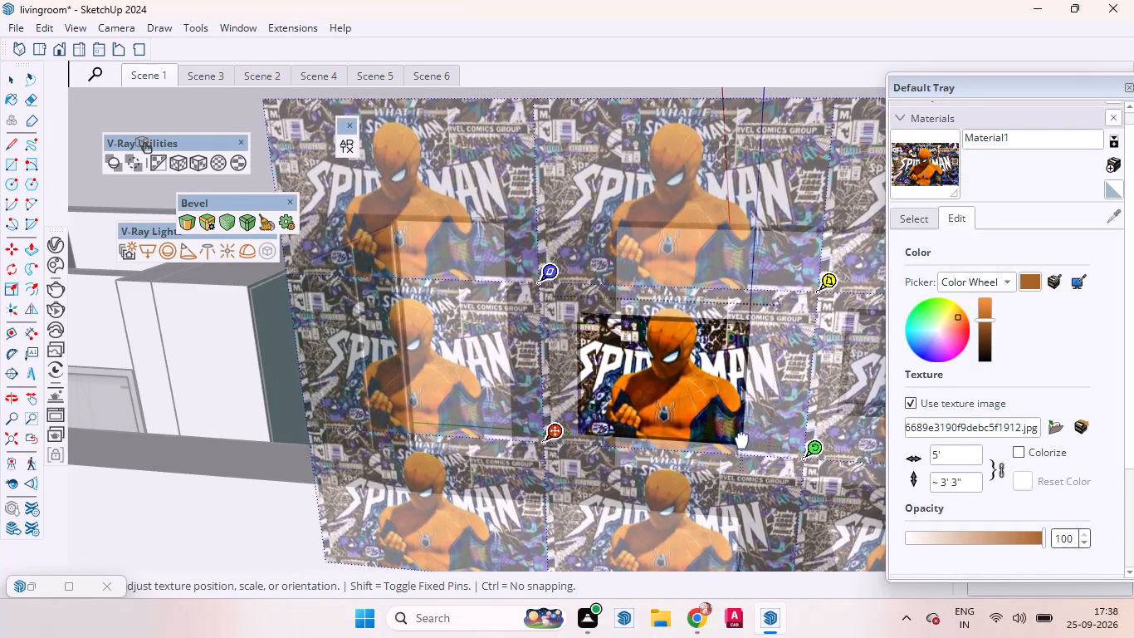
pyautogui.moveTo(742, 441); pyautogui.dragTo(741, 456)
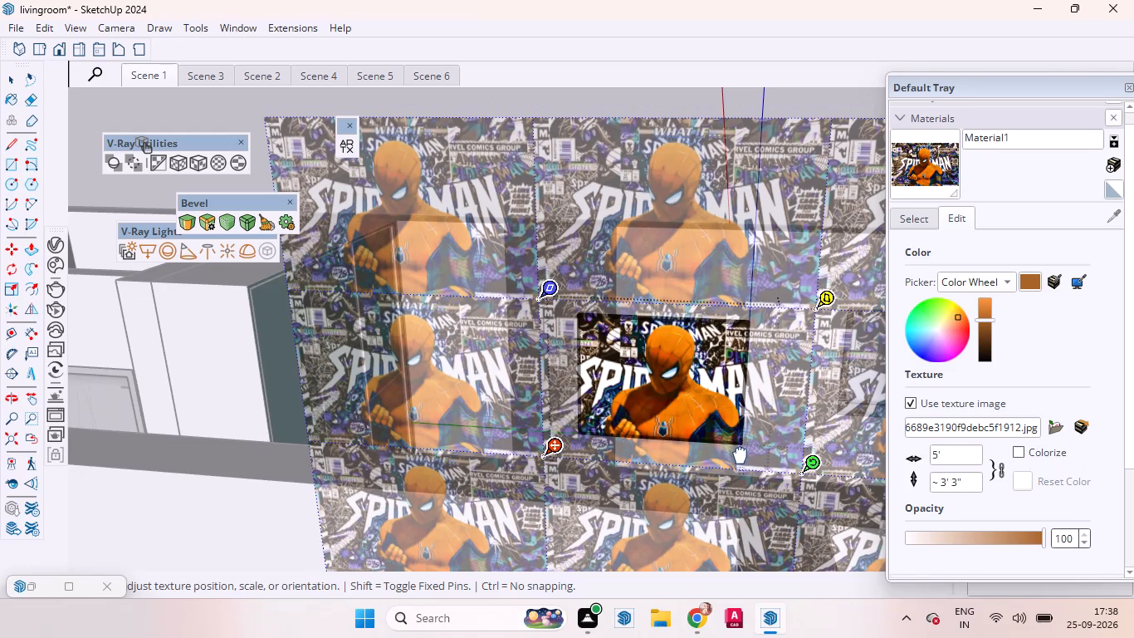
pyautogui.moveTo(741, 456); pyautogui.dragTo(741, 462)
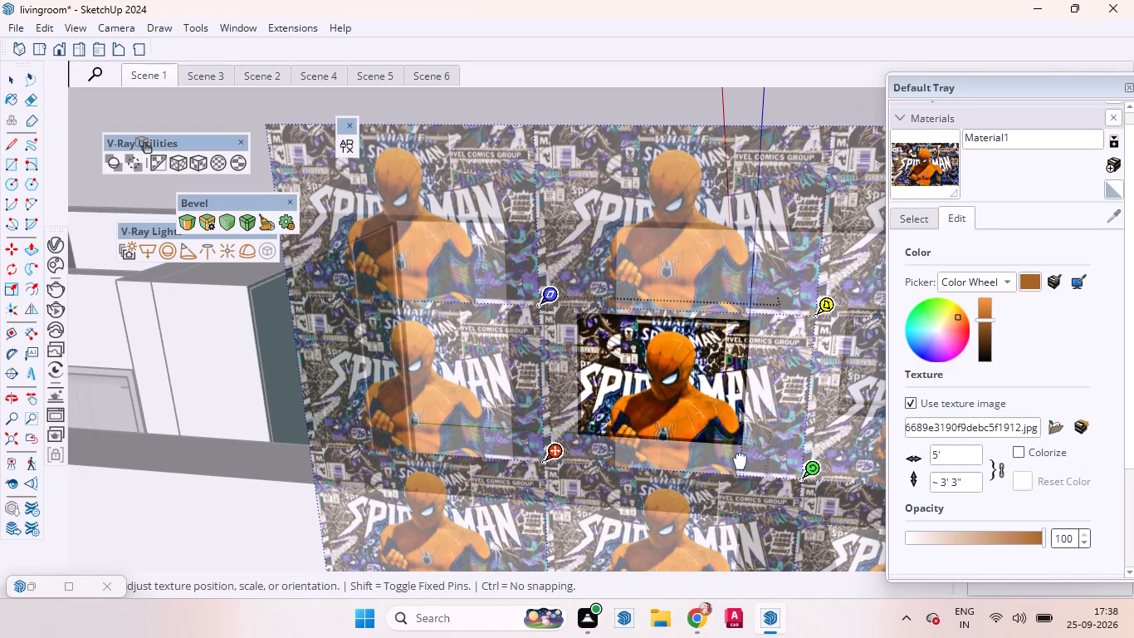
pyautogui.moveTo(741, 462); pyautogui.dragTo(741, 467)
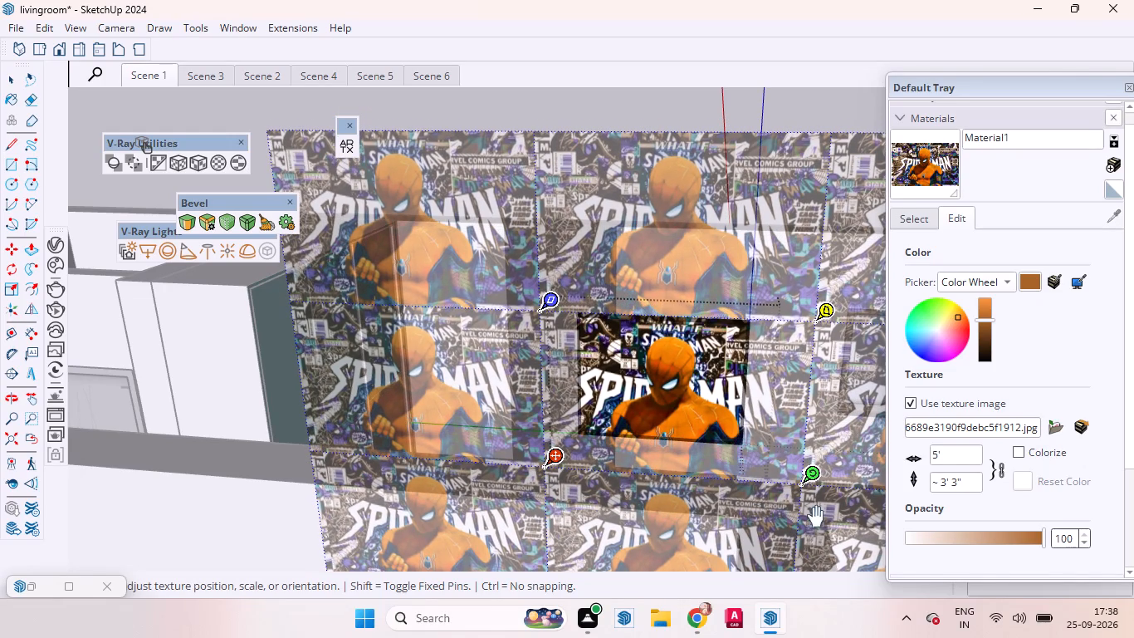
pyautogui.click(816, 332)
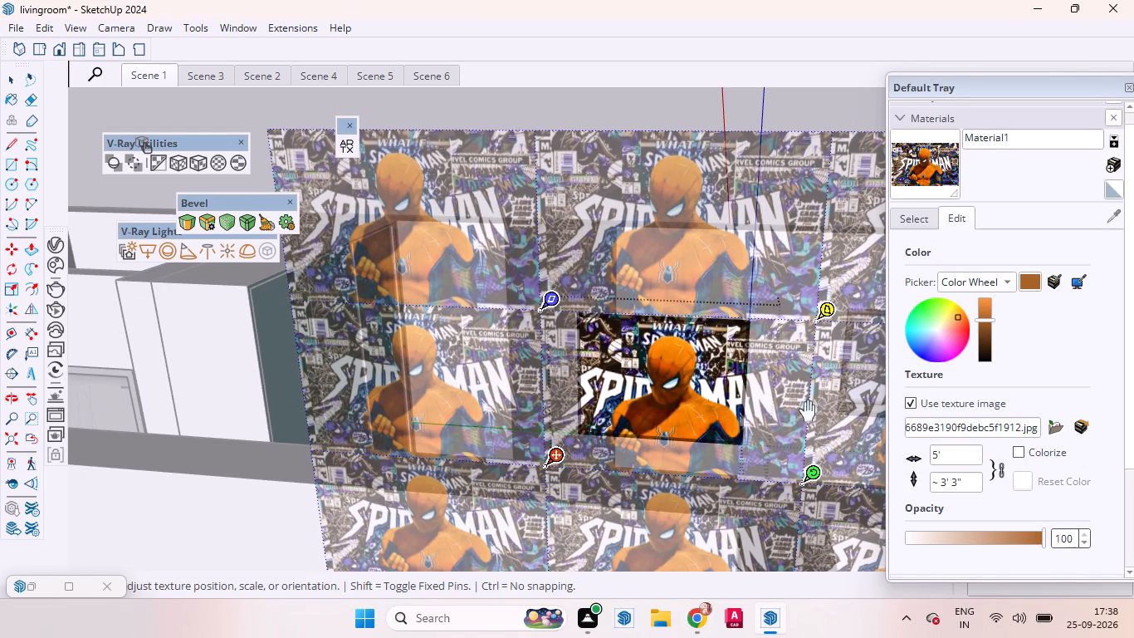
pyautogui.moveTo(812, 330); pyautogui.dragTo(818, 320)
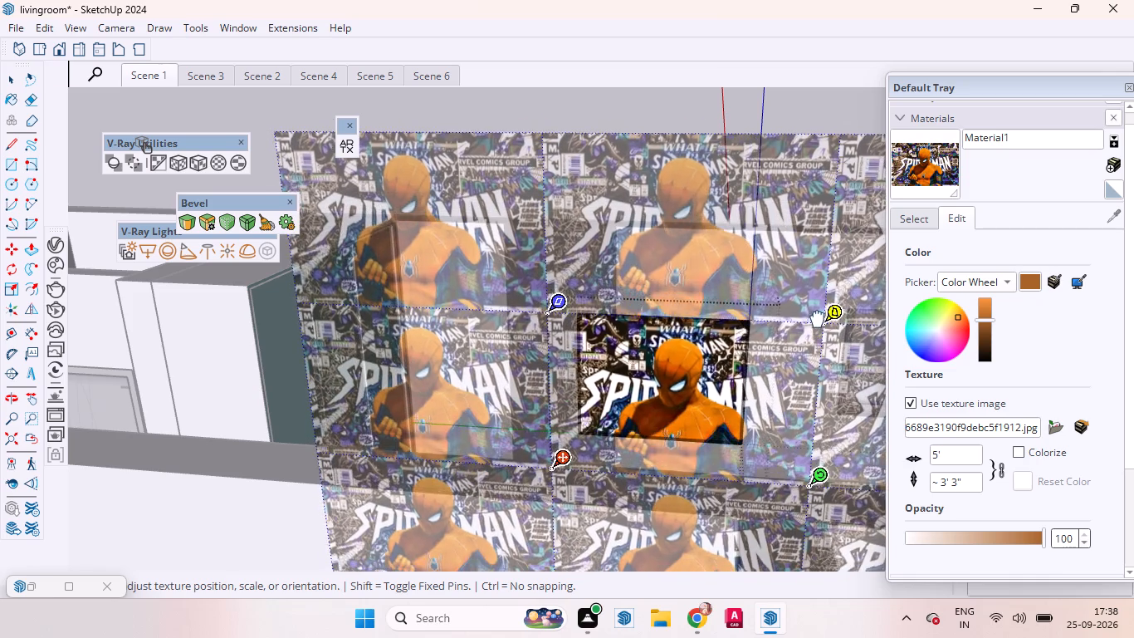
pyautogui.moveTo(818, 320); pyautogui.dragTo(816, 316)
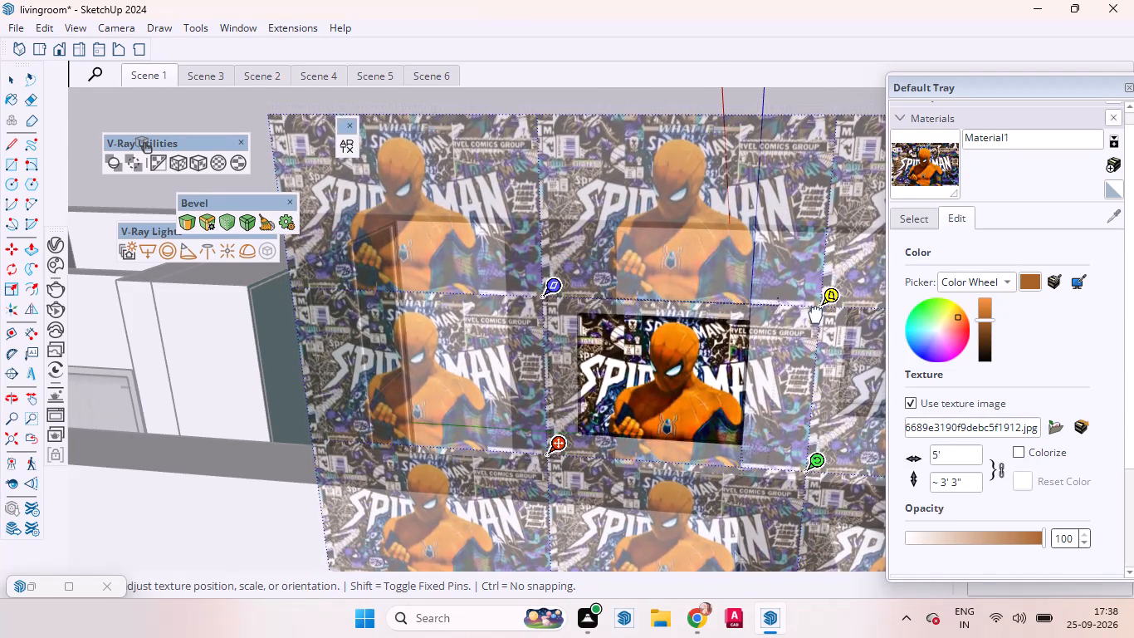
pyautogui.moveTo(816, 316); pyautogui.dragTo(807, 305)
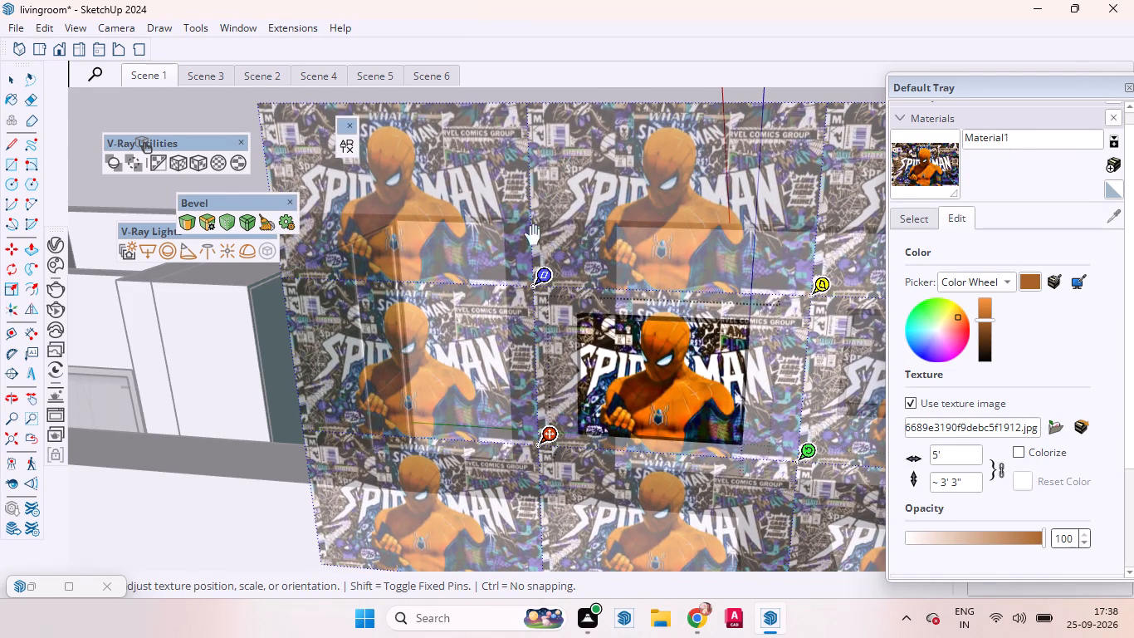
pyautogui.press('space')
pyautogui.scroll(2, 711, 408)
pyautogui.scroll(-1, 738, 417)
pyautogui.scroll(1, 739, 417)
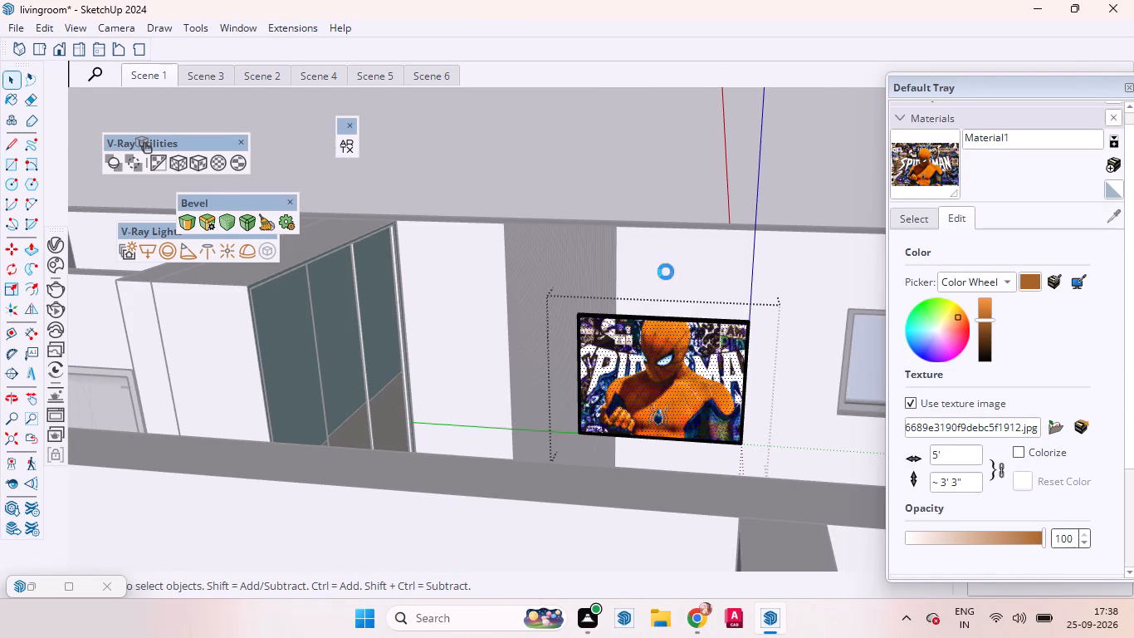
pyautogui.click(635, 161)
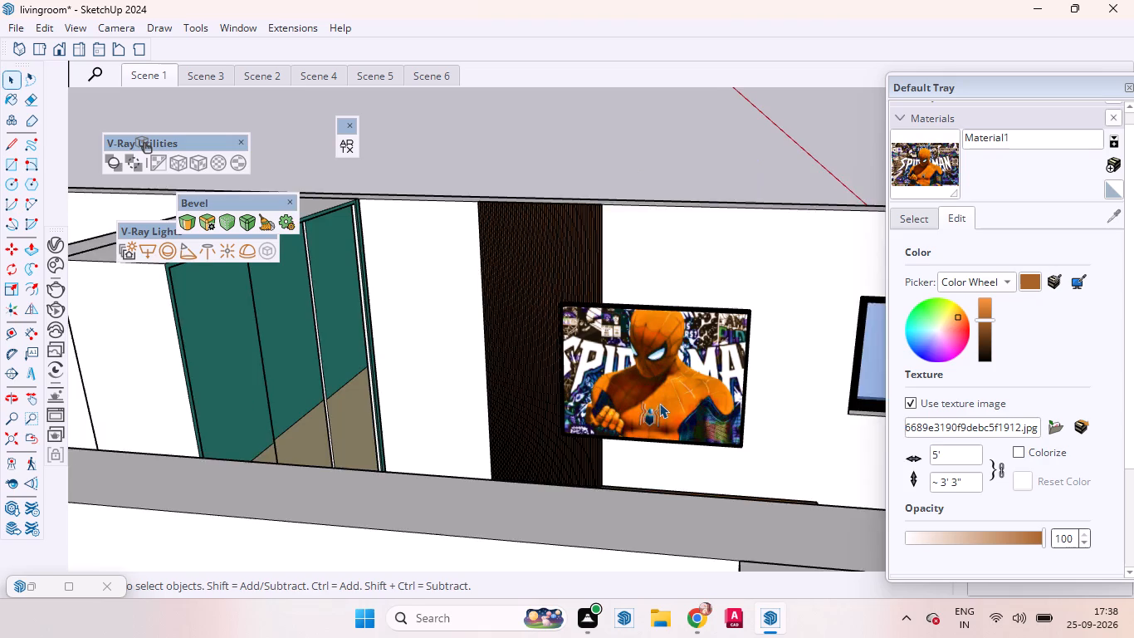
# Open the TV, select the screen face with its edges, and apply V-Ray's fitted tri-planar projection to the Spider-Man texture.
pyautogui.scroll(1, 659, 403)
pyautogui.scroll(-2, 659, 403)
pyautogui.scroll(4, 659, 403)
pyautogui.moveTo(653, 404); pyautogui.dragTo(639, 429, button='middle')
pyautogui.click(656, 354)
pyautogui.doubleClick(657, 354)
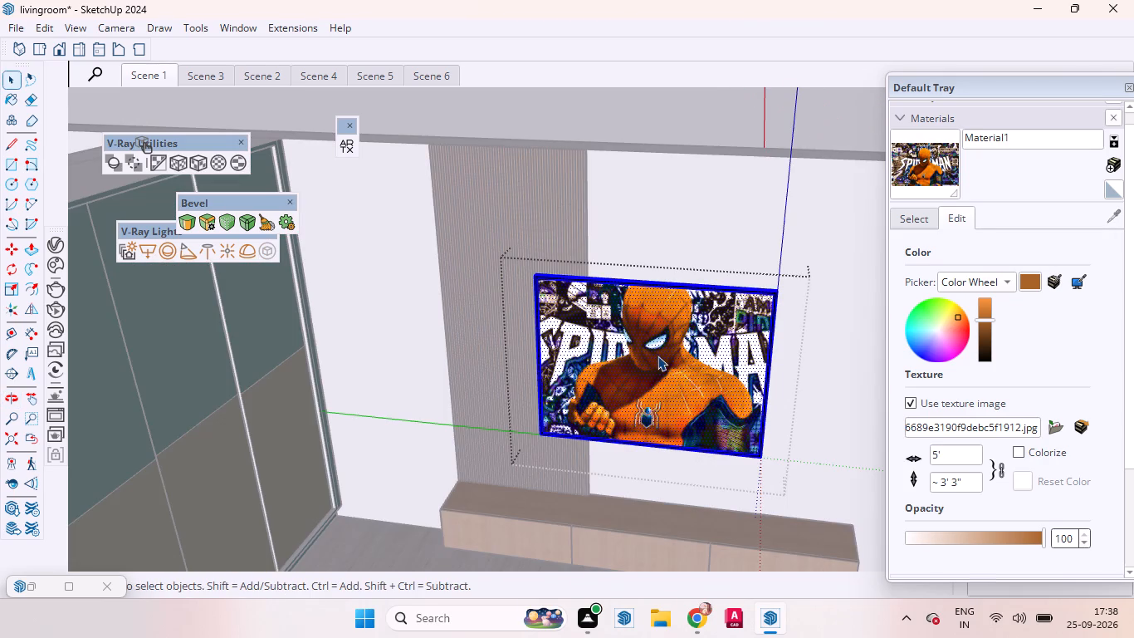
pyautogui.click(206, 159)
pyautogui.scroll(-2, 606, 340)
pyautogui.scroll(2, 612, 347)
pyautogui.scroll(-1, 613, 348)
pyautogui.scroll(3, 618, 356)
pyautogui.scroll(-1, 622, 360)
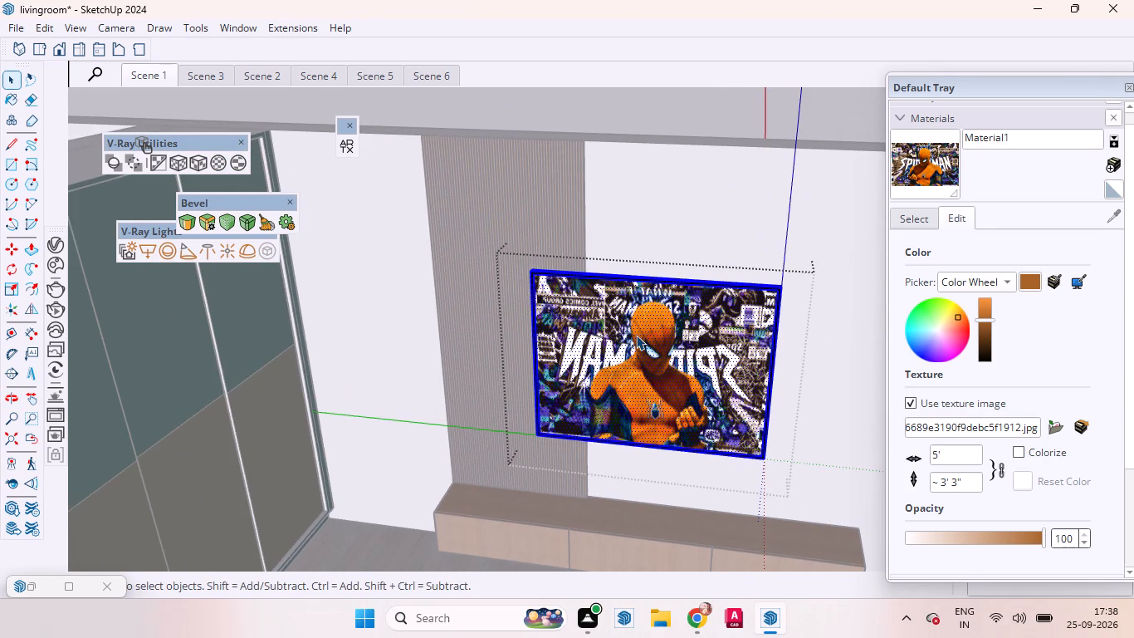
# Flip the selected screen about the plane parallel to its face to un-mirror the picture, and leave the TV group.
pyautogui.click(33, 314)
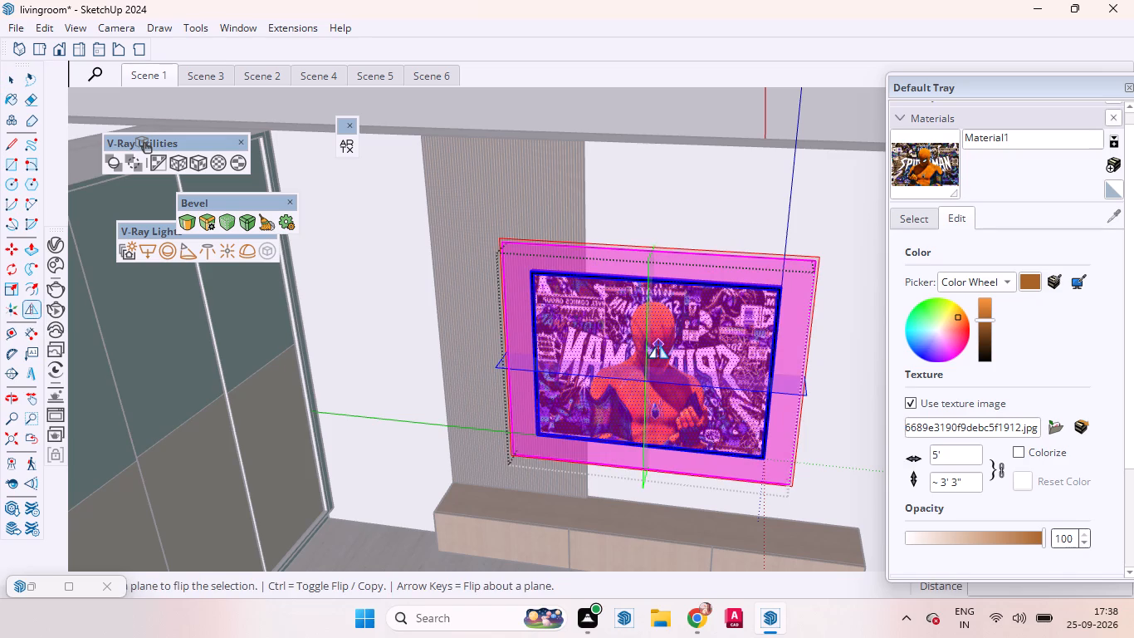
pyautogui.click(648, 345)
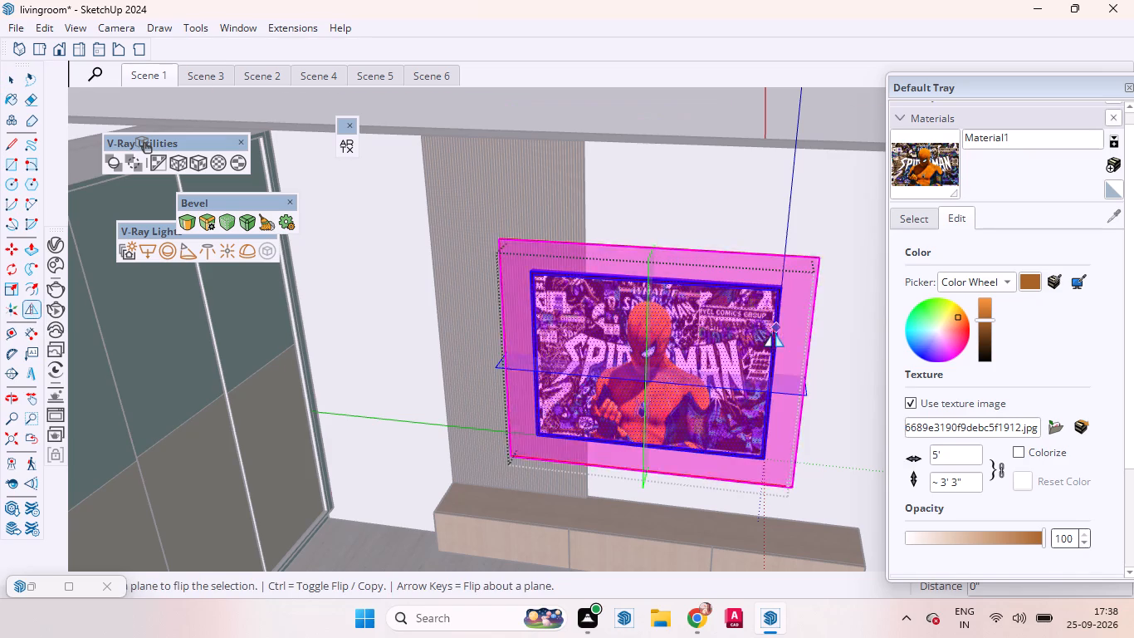
pyautogui.press('space')
pyautogui.scroll(-5, 785, 398)
pyautogui.click(660, 161)
# Examine the flipped picture on the TV screen from several angles, close up and from across the room.
pyautogui.scroll(5, 690, 346)
pyautogui.scroll(-5, 709, 374)
pyautogui.scroll(5, 709, 374)
pyautogui.moveTo(649, 386); pyautogui.dragTo(748, 337, button='middle')
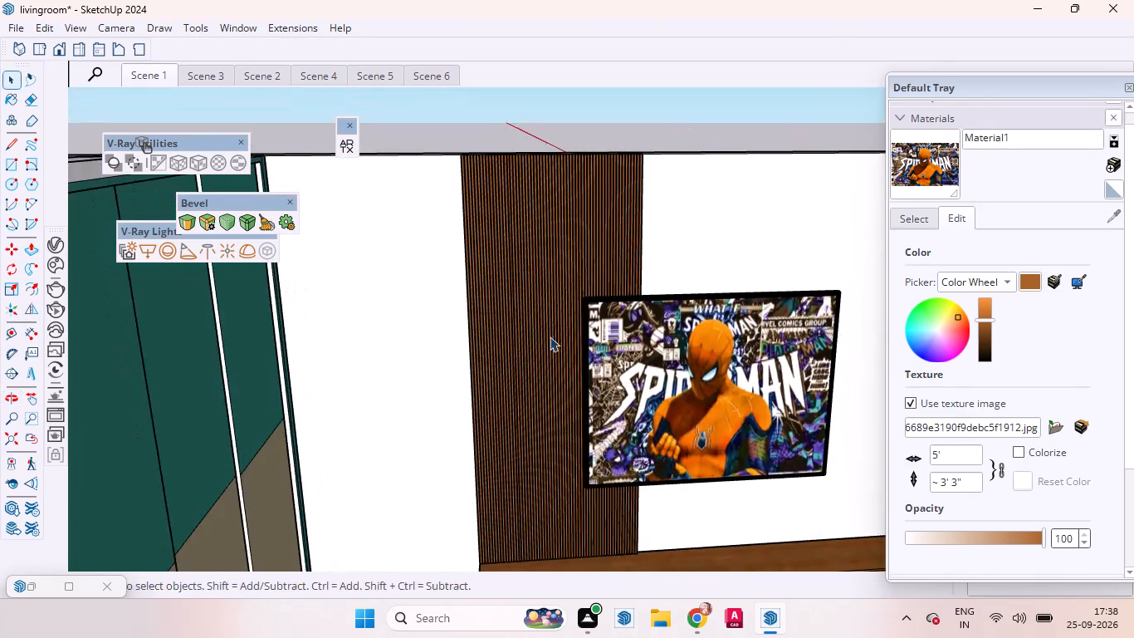
pyautogui.scroll(4, 624, 430)
pyautogui.scroll(-4, 523, 455)
pyautogui.moveTo(722, 436); pyautogui.dragTo(536, 451, button='middle')
pyautogui.scroll(-1, 671, 394)
pyautogui.scroll(1, 672, 394)
pyautogui.scroll(-4, 674, 395)
pyautogui.scroll(2, 682, 401)
pyautogui.scroll(-2, 685, 401)
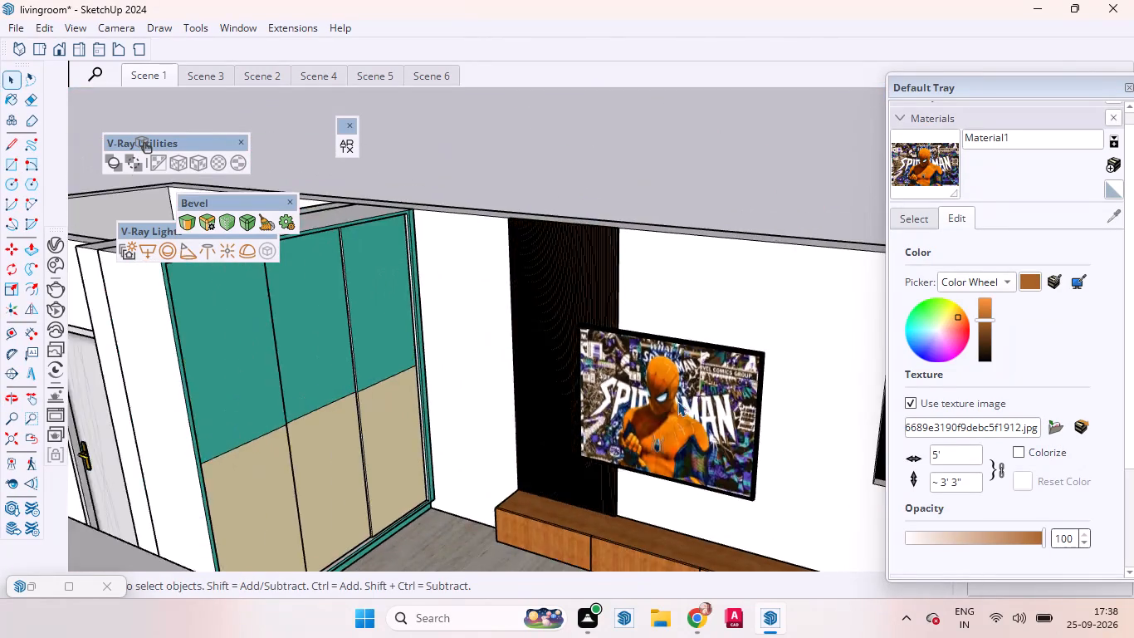
pyautogui.scroll(-3, 677, 401)
pyautogui.scroll(1, 671, 417)
pyautogui.scroll(-6, 672, 418)
pyautogui.scroll(1, 656, 416)
pyautogui.scroll(-8, 656, 416)
pyautogui.scroll(9, 694, 366)
pyautogui.scroll(-2, 677, 406)
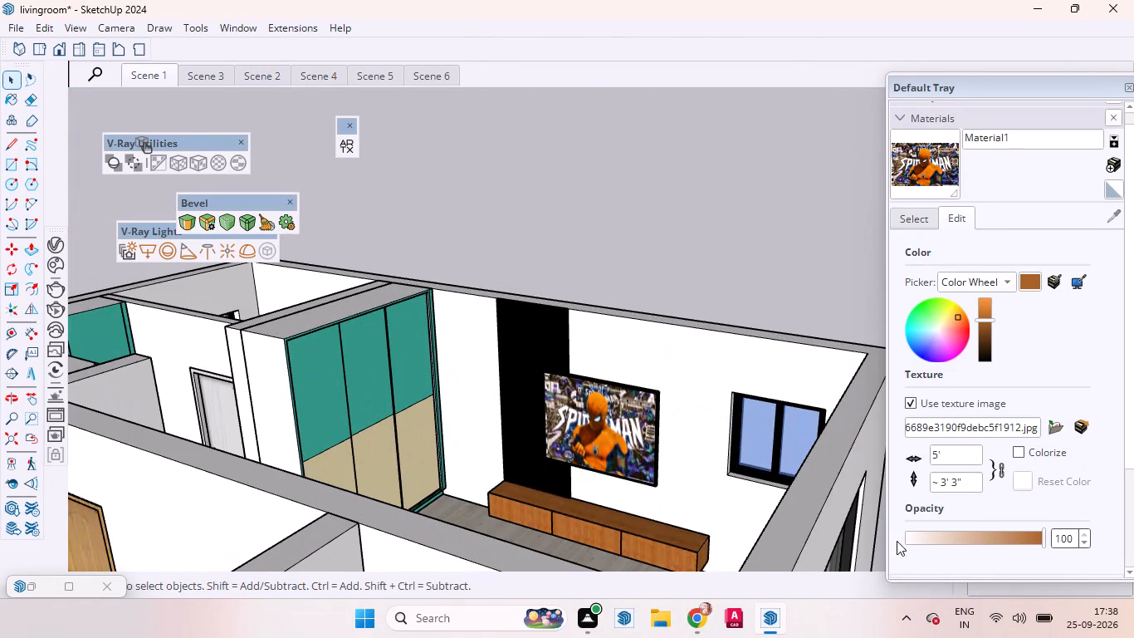
# Shift Material1's colour to a slightly brighter red-orange on the colour wheel.
pyautogui.click(1014, 485)
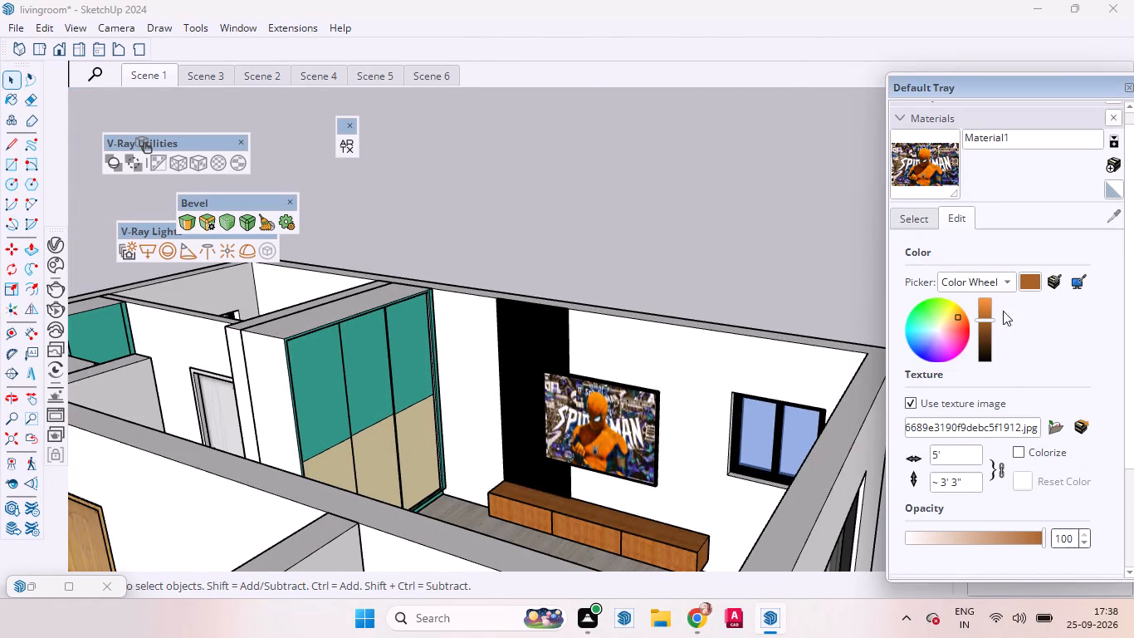
pyautogui.click(990, 319)
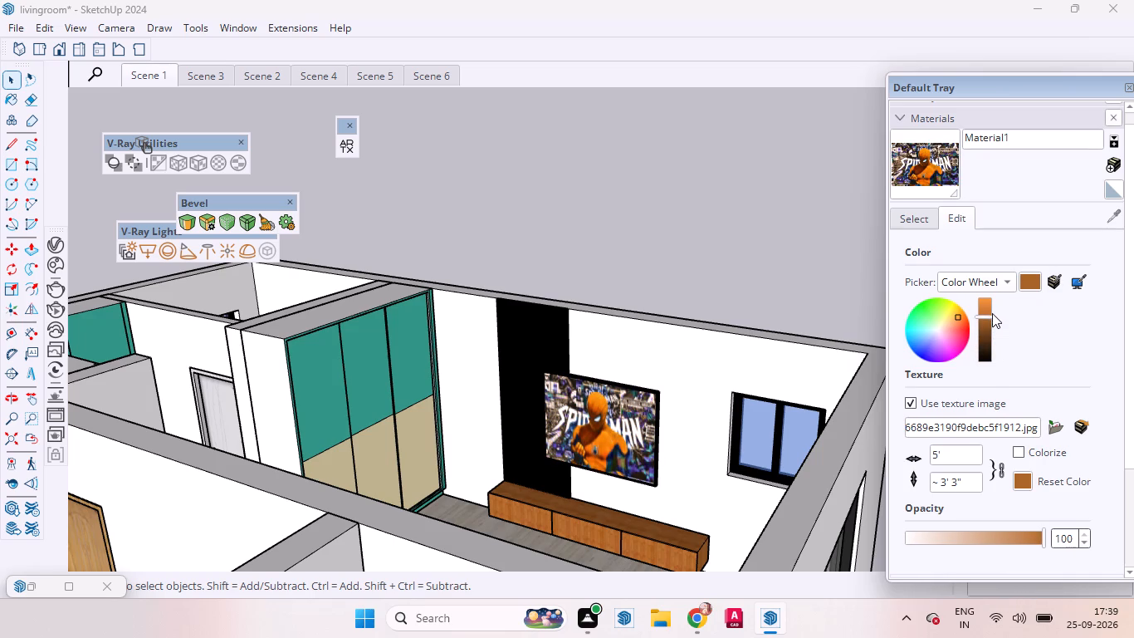
pyautogui.click(962, 317)
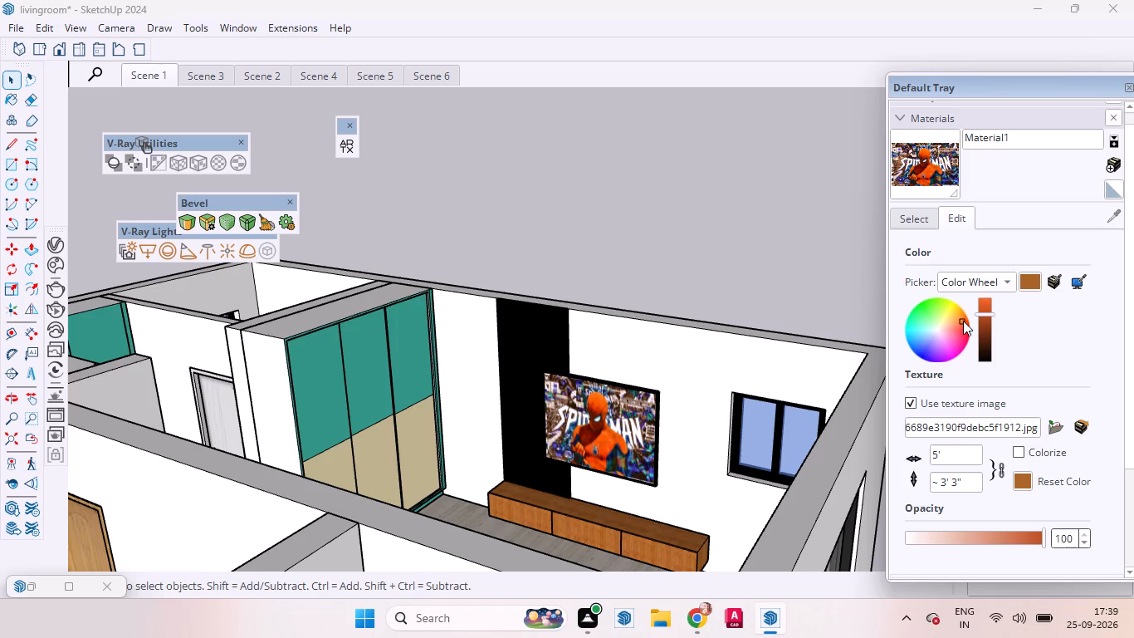
pyautogui.press('space')
pyautogui.click(675, 248)
# Examine the recoloured Spider-Man picture on the TV screen up close.
pyautogui.scroll(6, 597, 383)
pyautogui.scroll(-2, 587, 463)
pyautogui.scroll(3, 587, 464)
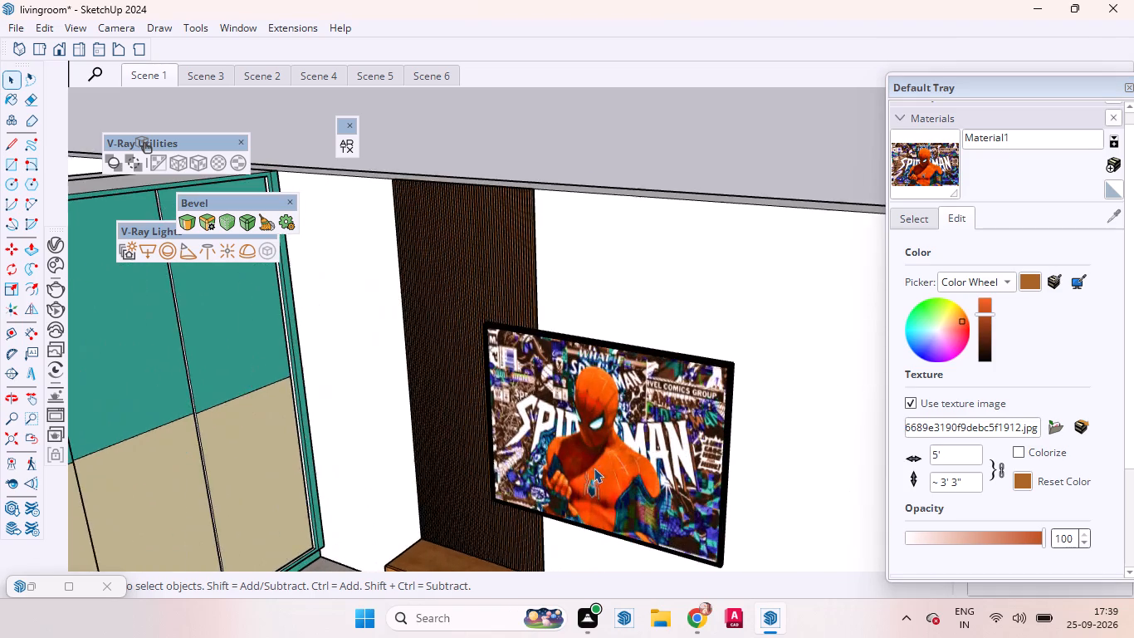
pyautogui.moveTo(555, 483); pyautogui.dragTo(694, 437, button='middle')
pyautogui.scroll(2, 682, 437)
pyautogui.scroll(-8, 528, 454)
pyautogui.scroll(1, 526, 459)
pyautogui.scroll(-6, 506, 455)
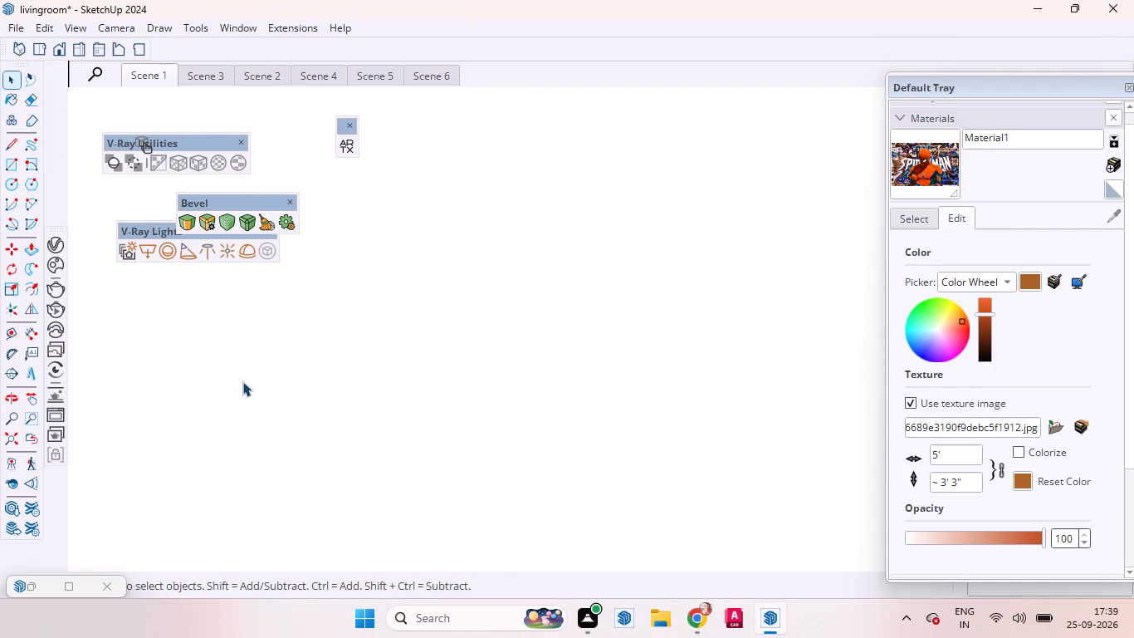
# Position the camera on the bed, looking straight at the TV wall, with the Position Camera tool.
pyautogui.press('space')
pyautogui.click(46, 49)
pyautogui.scroll(-3, 477, 349)
pyautogui.scroll(1, 494, 336)
pyautogui.scroll(-1, 495, 336)
pyautogui.scroll(1, 496, 335)
pyautogui.scroll(-4, 503, 327)
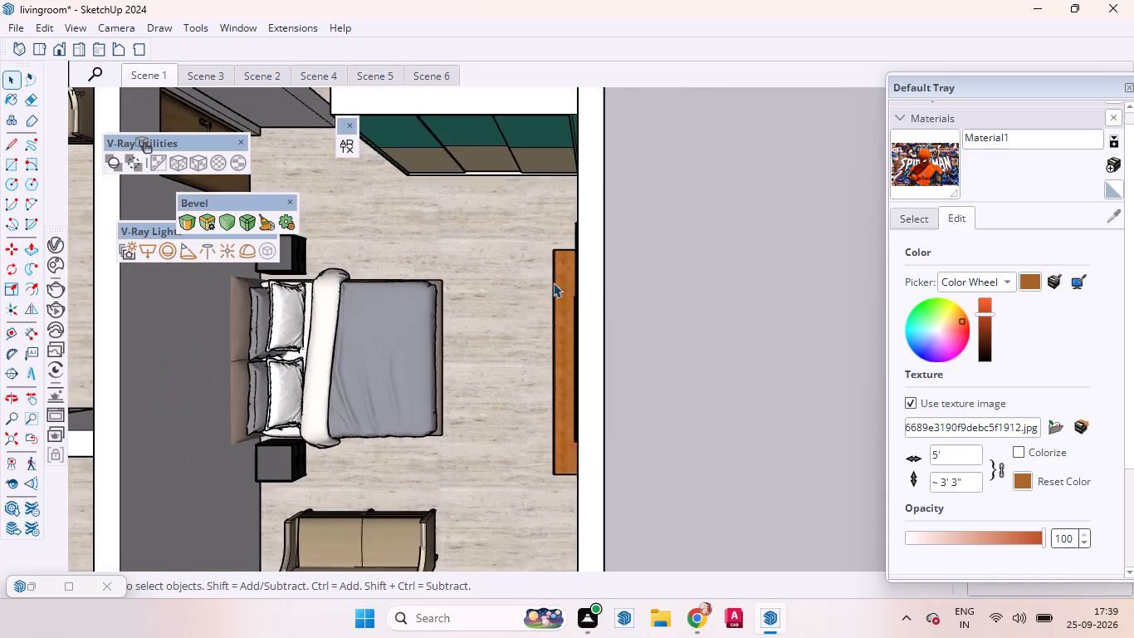
pyautogui.scroll(-2, 553, 282)
pyautogui.moveTo(555, 343); pyautogui.dragTo(827, 209, button='middle')
pyautogui.scroll(-3, 749, 275)
pyautogui.moveTo(719, 335); pyautogui.dragTo(793, 277, button='middle')
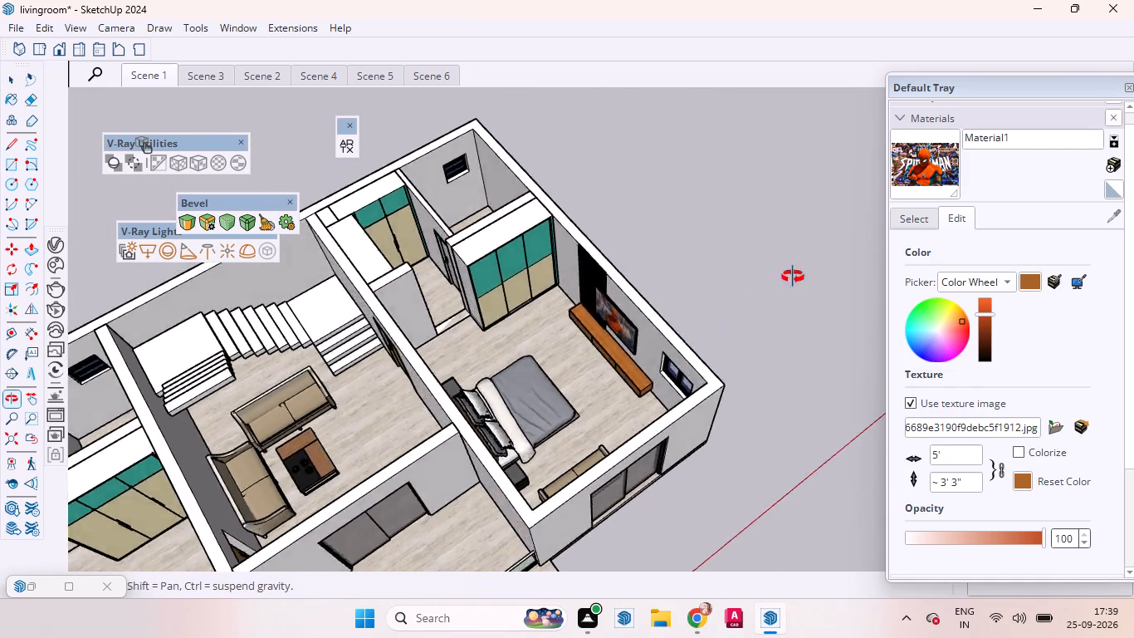
pyautogui.moveTo(793, 277); pyautogui.dragTo(1080, 179, button='middle')
pyautogui.scroll(5, 789, 299)
pyautogui.scroll(-3, 638, 311)
pyautogui.moveTo(623, 315); pyautogui.dragTo(611, 453, button='middle')
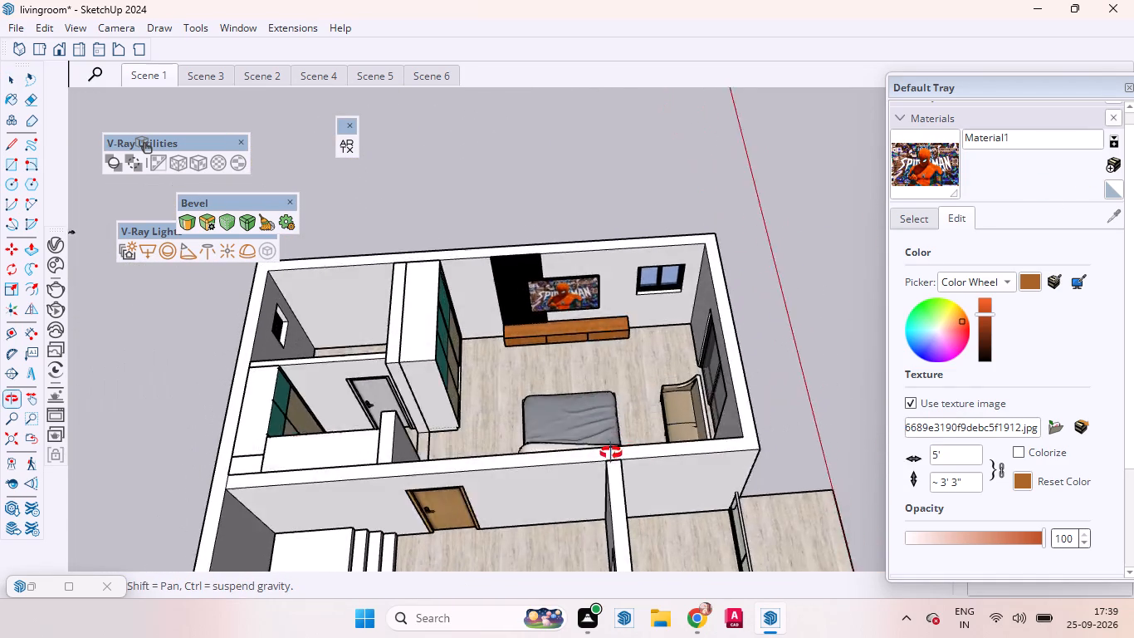
pyautogui.moveTo(611, 453); pyautogui.dragTo(583, 531, button='middle')
pyautogui.scroll(7, 565, 387)
pyautogui.scroll(-6, 648, 346)
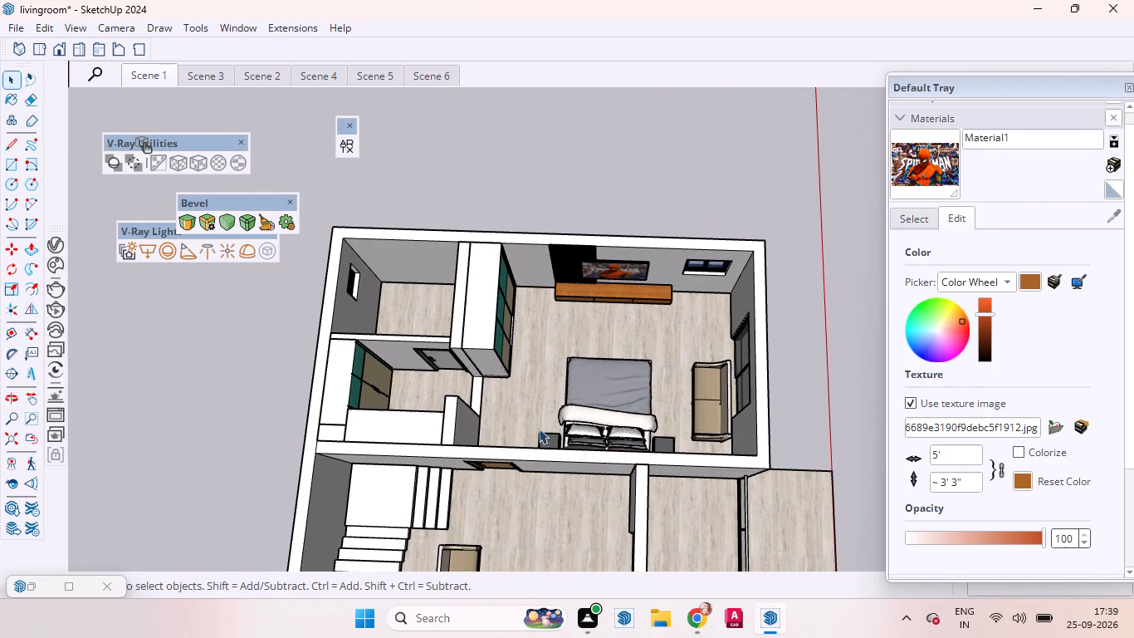
pyautogui.press('t')
pyautogui.press('space')
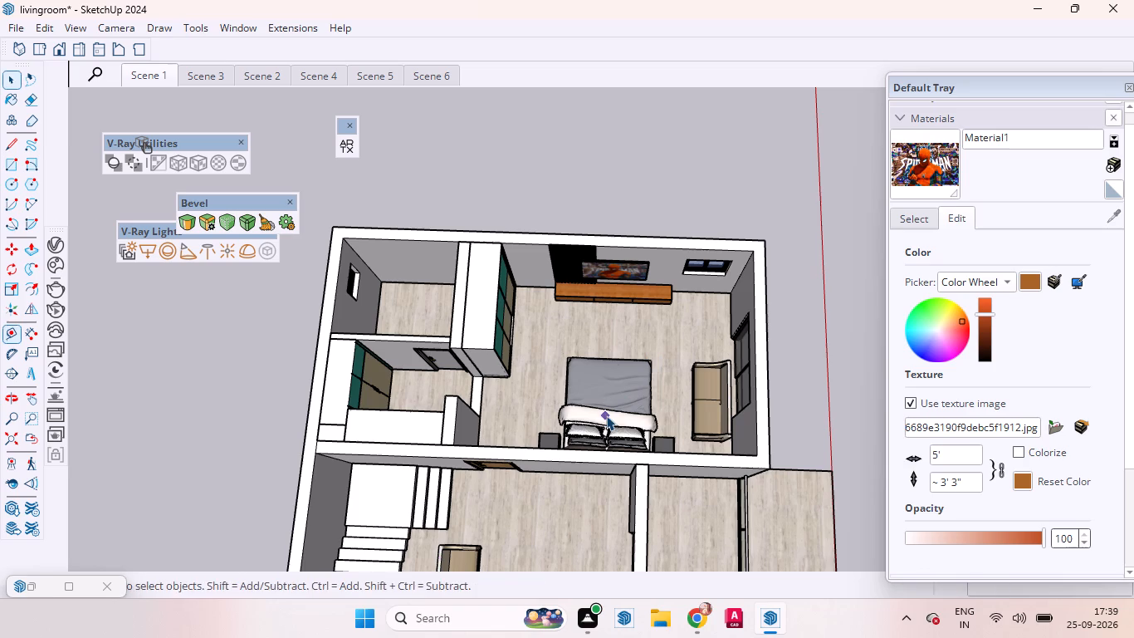
pyautogui.click(15, 459)
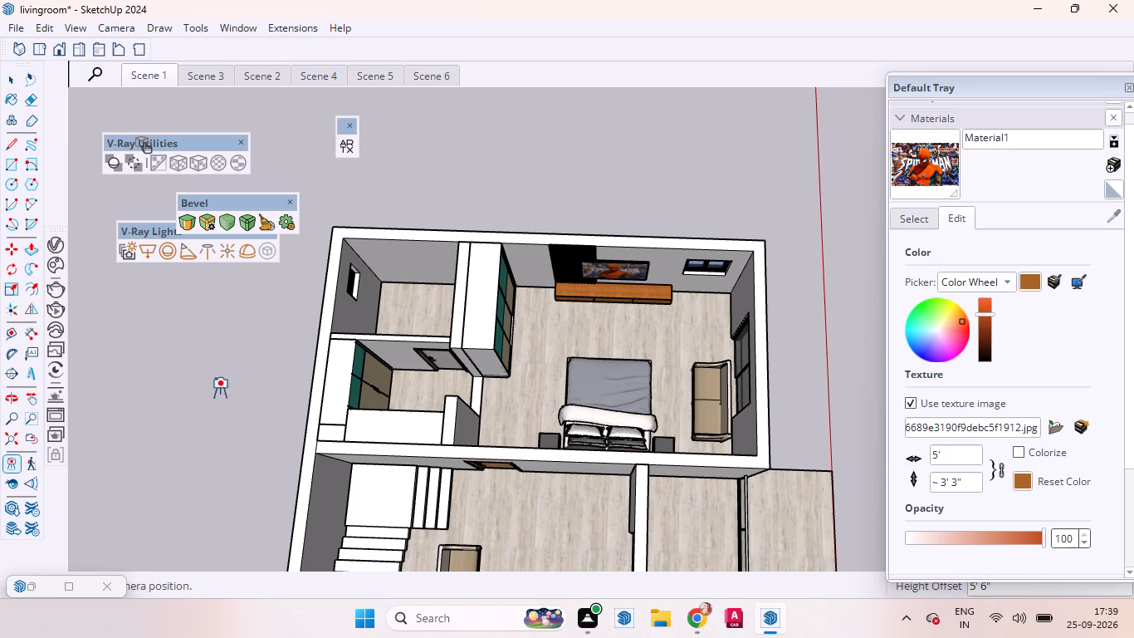
pyautogui.click(608, 420)
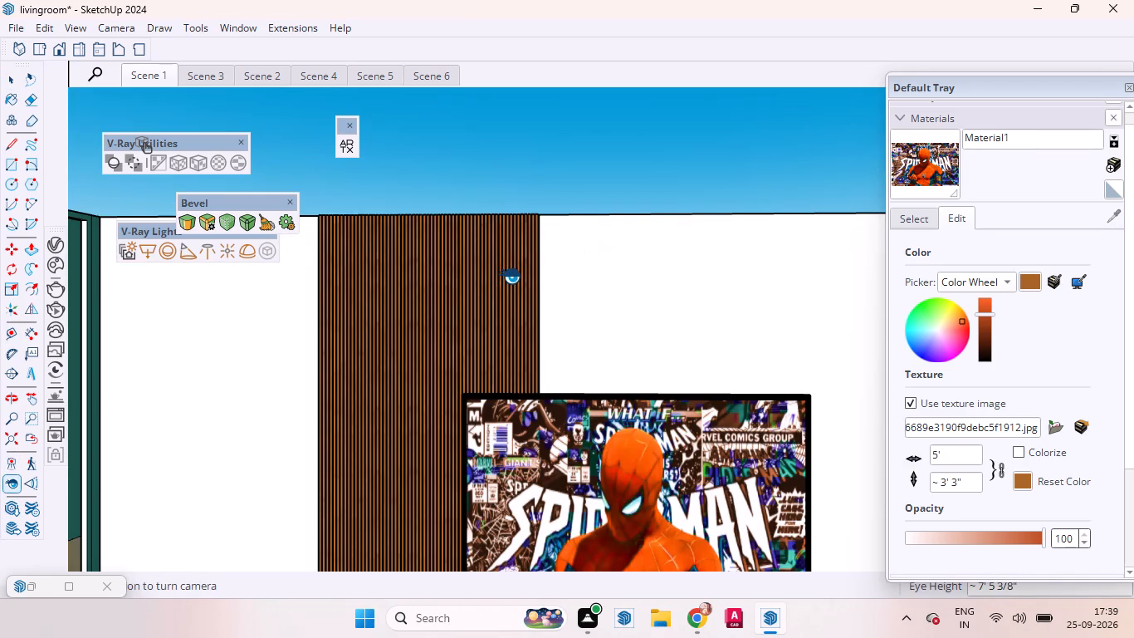
# Set the camera's eye height to 4' while keeping it facing the TV wall.
pyautogui.write("5'")
pyautogui.press('Return')
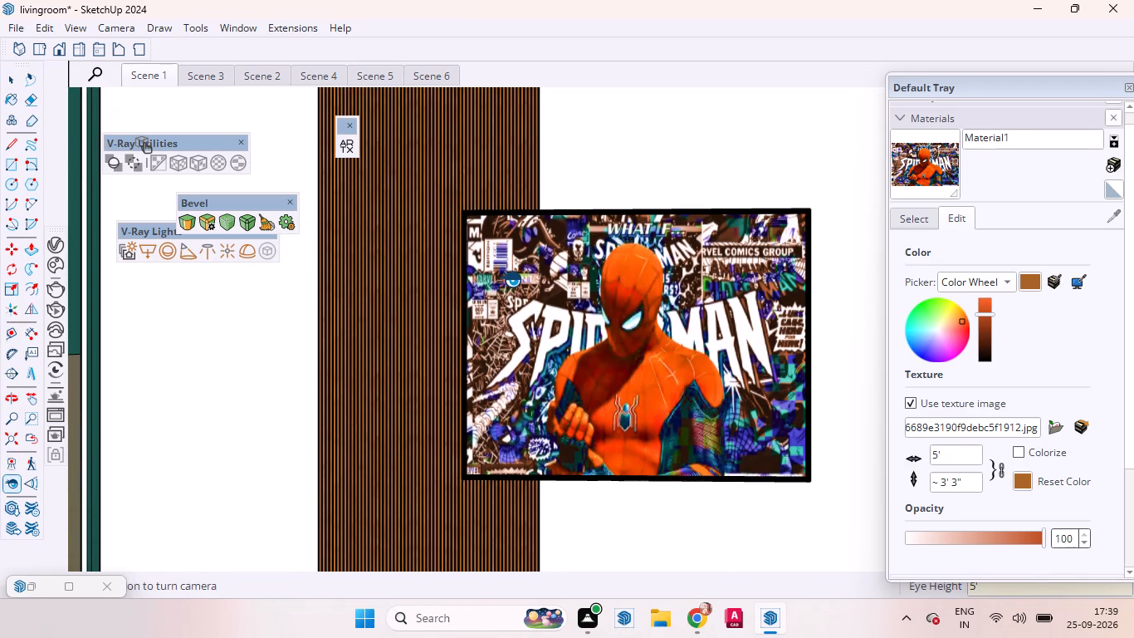
pyautogui.write("4'")
pyautogui.press('Return')
pyautogui.press('space')
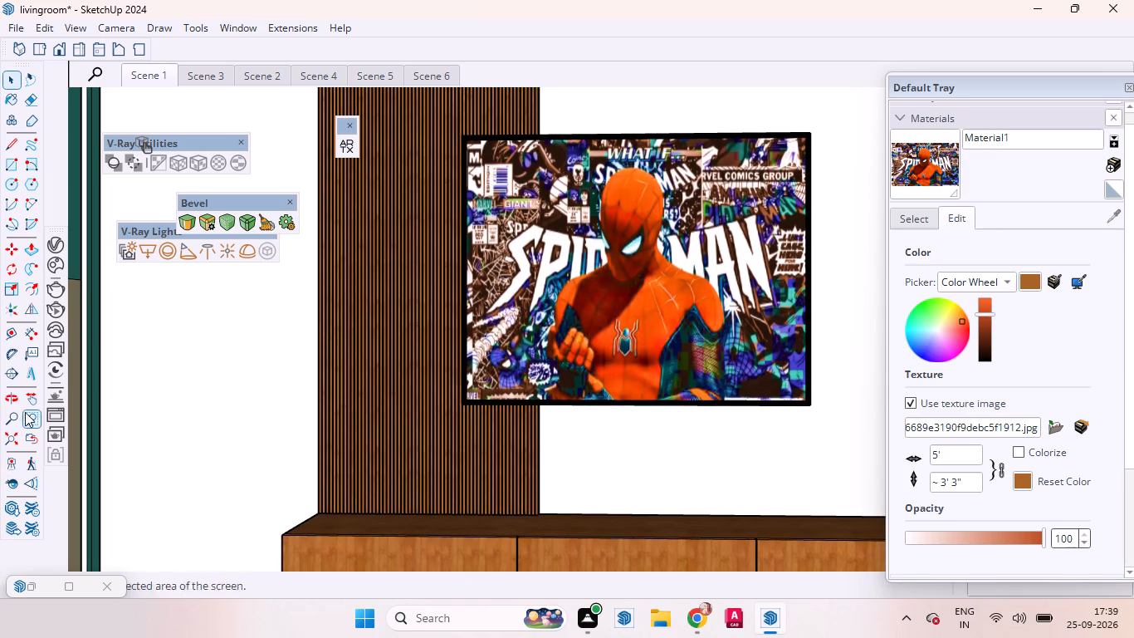
# Widen the camera's field of view to 50 degrees so the whole TV unit fits in the view.
pyautogui.click(7, 416)
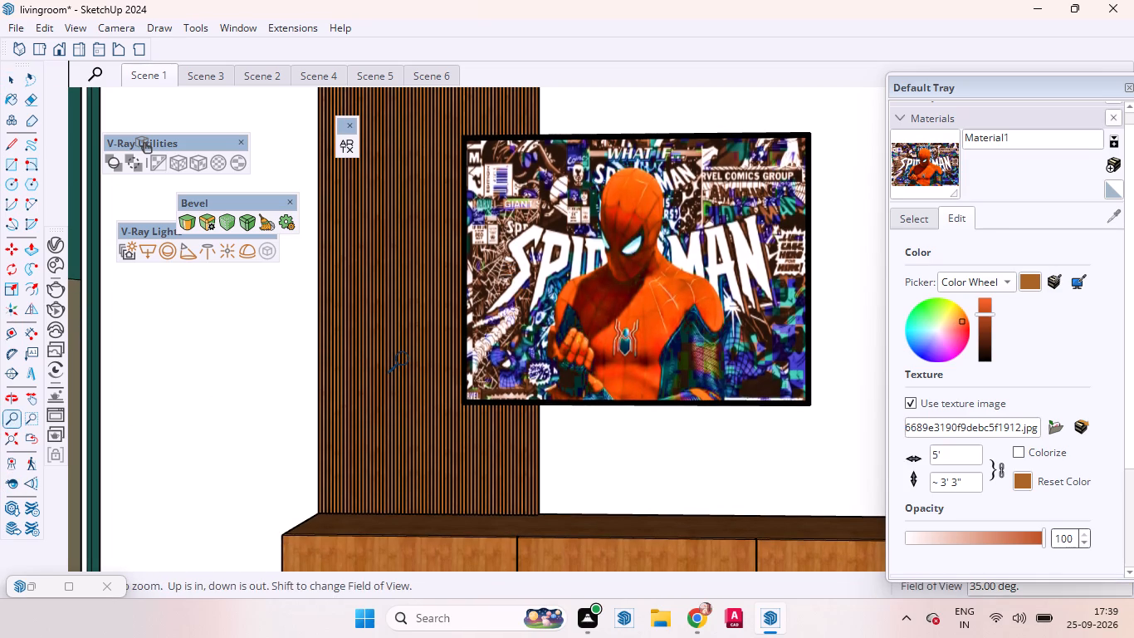
pyautogui.write('50')
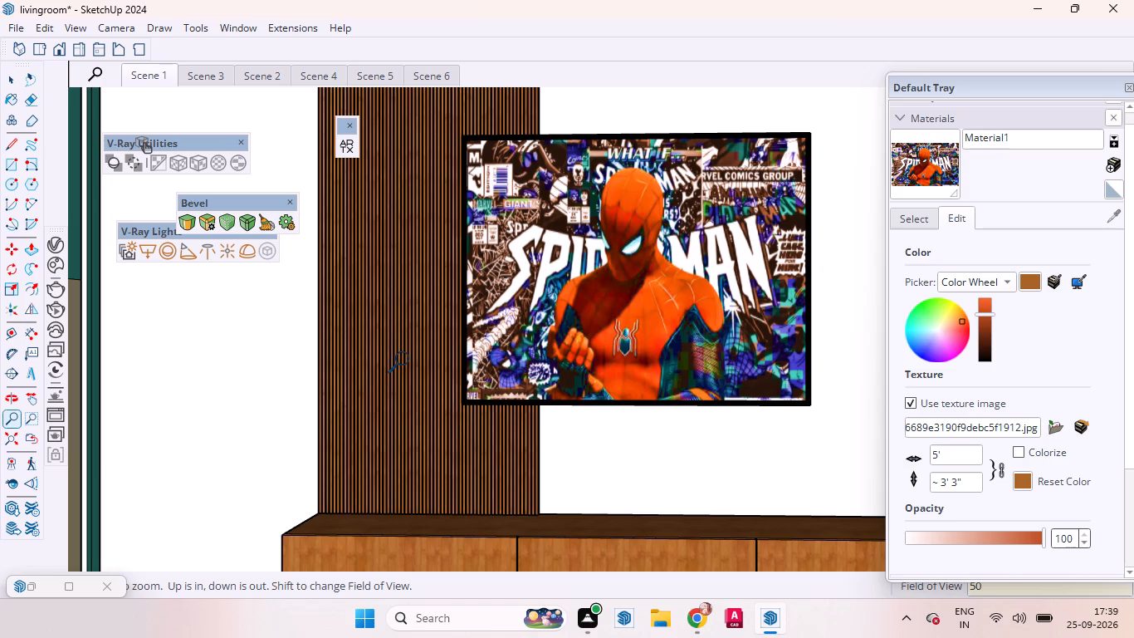
pyautogui.press('Return')
pyautogui.press('space')
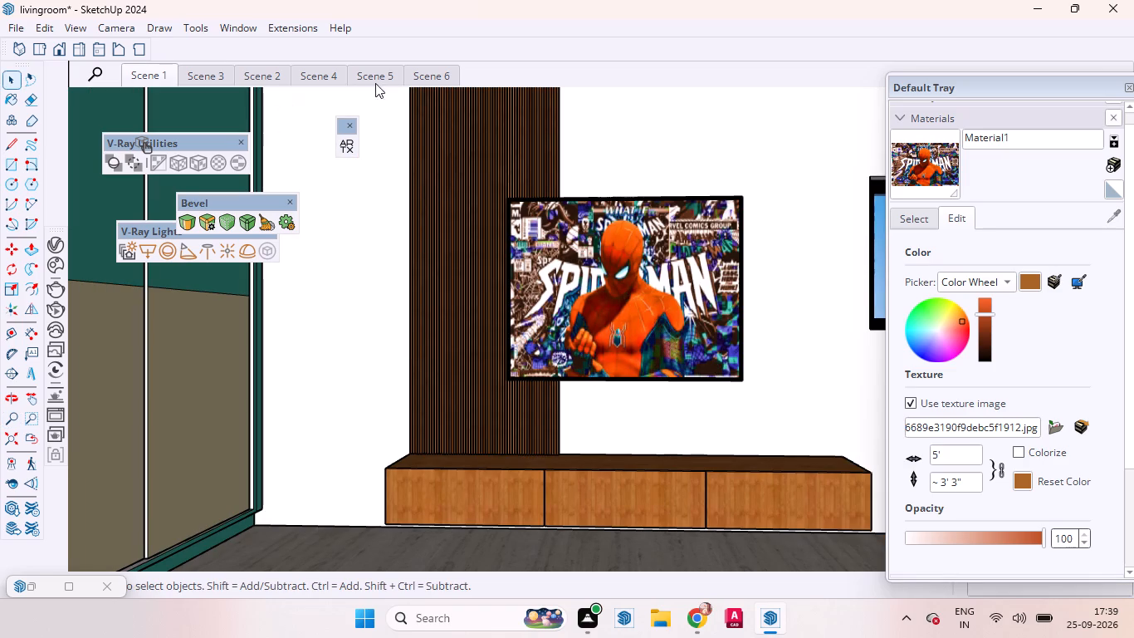
# Save the current TV wall view as a new scene after Scene 6 and name it tv.
pyautogui.rightClick(418, 76)
pyautogui.click(446, 130)
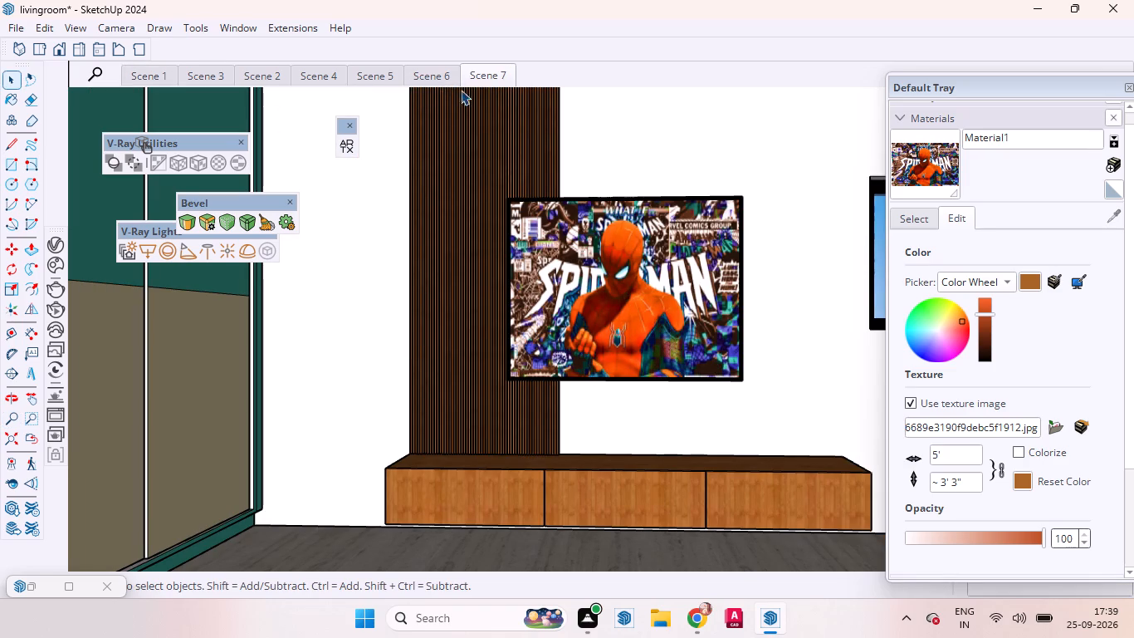
pyautogui.rightClick(480, 76)
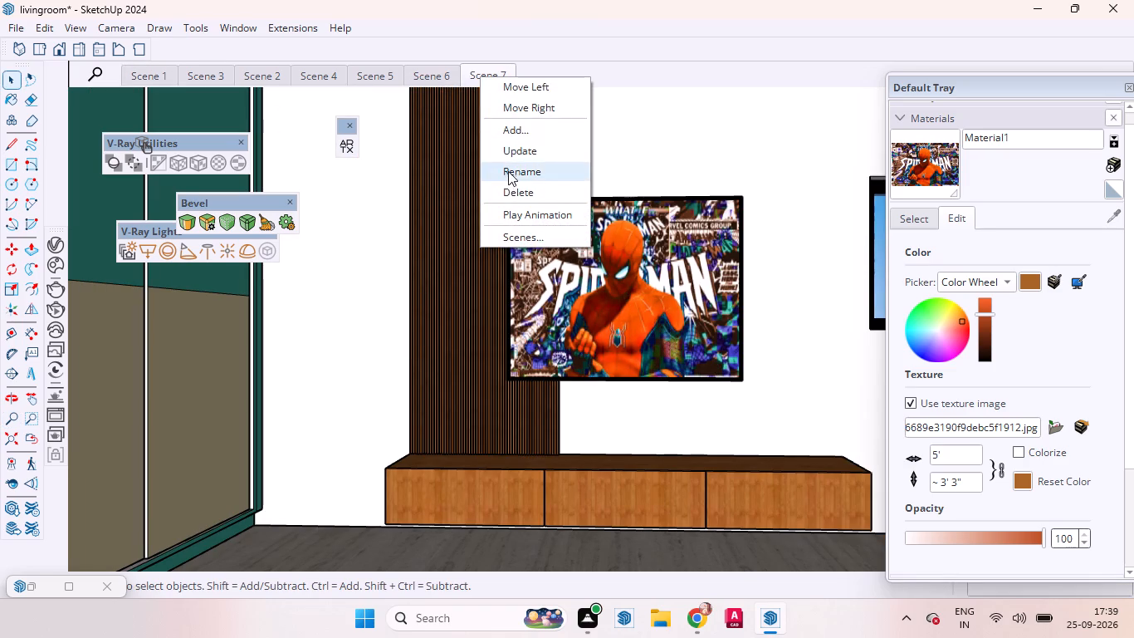
pyautogui.click(508, 169)
pyautogui.press('BackSpace')
pyautogui.press('t')
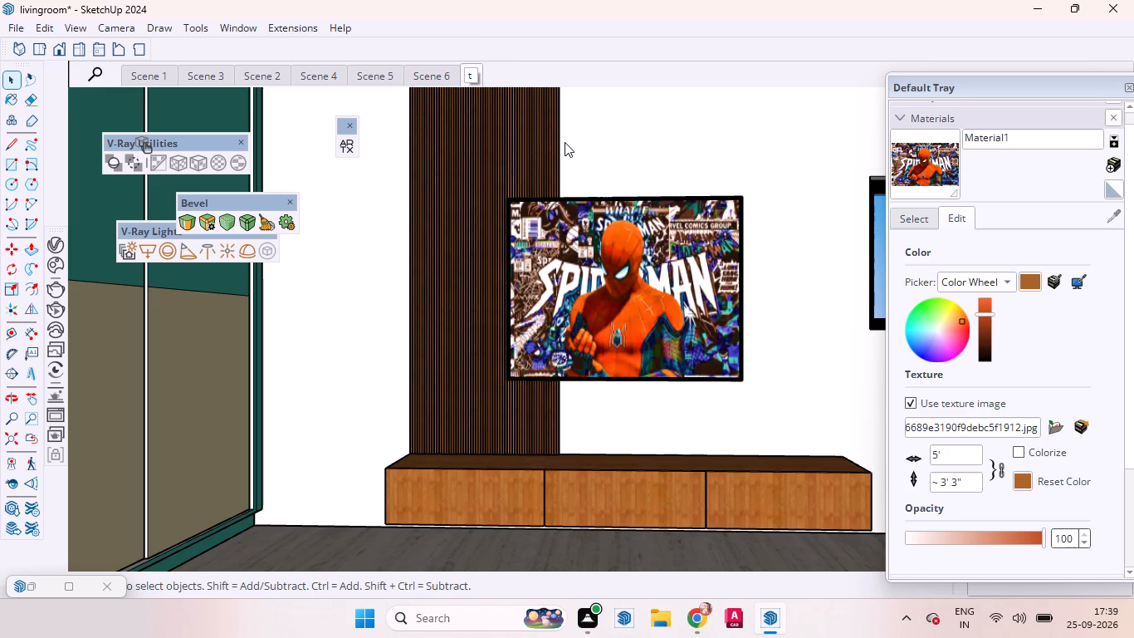
pyautogui.press('v')
pyautogui.press('Return')
# Check the saved views of Scene 6 and Scene 5, and delete Scene 6.
pyautogui.click(413, 78)
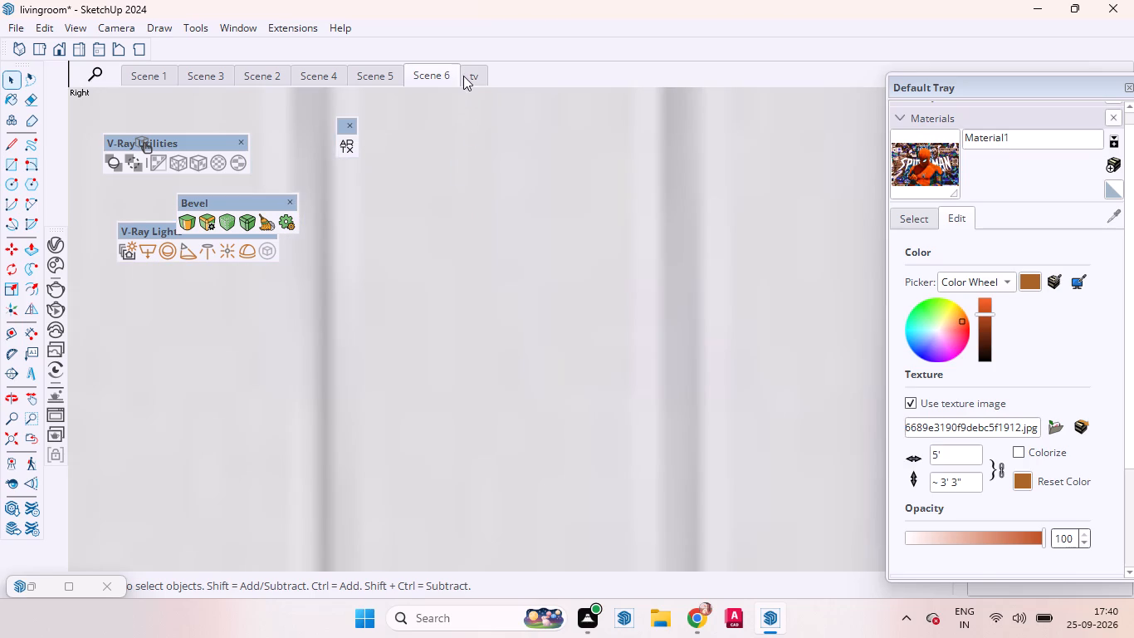
pyautogui.scroll(-20, 521, 315)
pyautogui.scroll(-8, 521, 315)
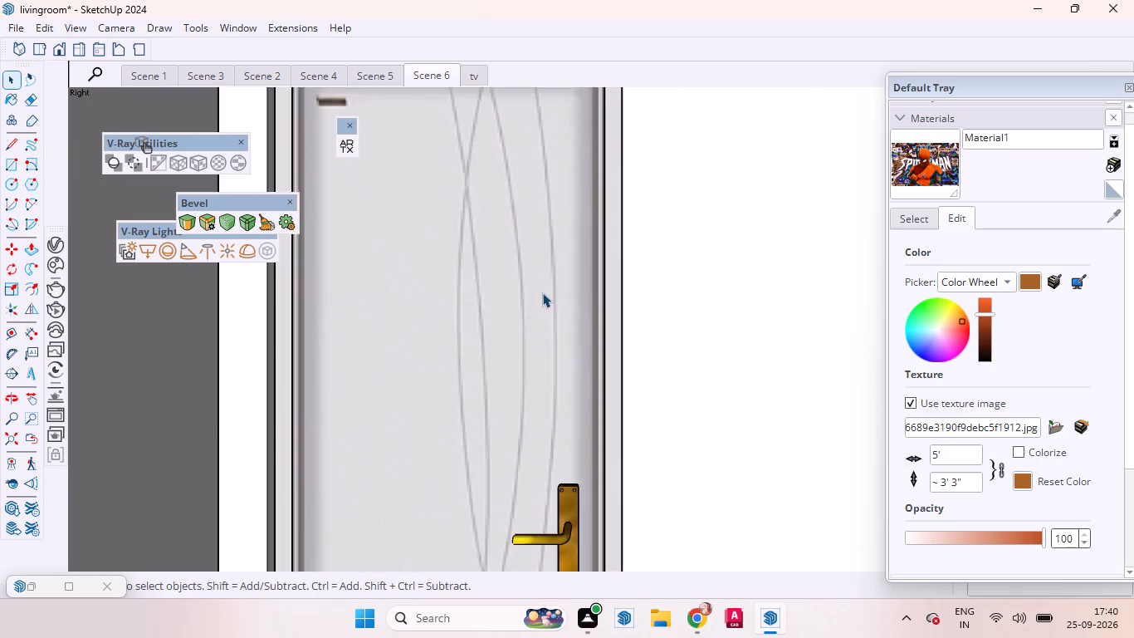
pyautogui.scroll(-4, 542, 292)
pyautogui.scroll(1, 545, 295)
pyautogui.scroll(-20, 546, 297)
pyautogui.scroll(-1, 546, 297)
pyautogui.click(368, 71)
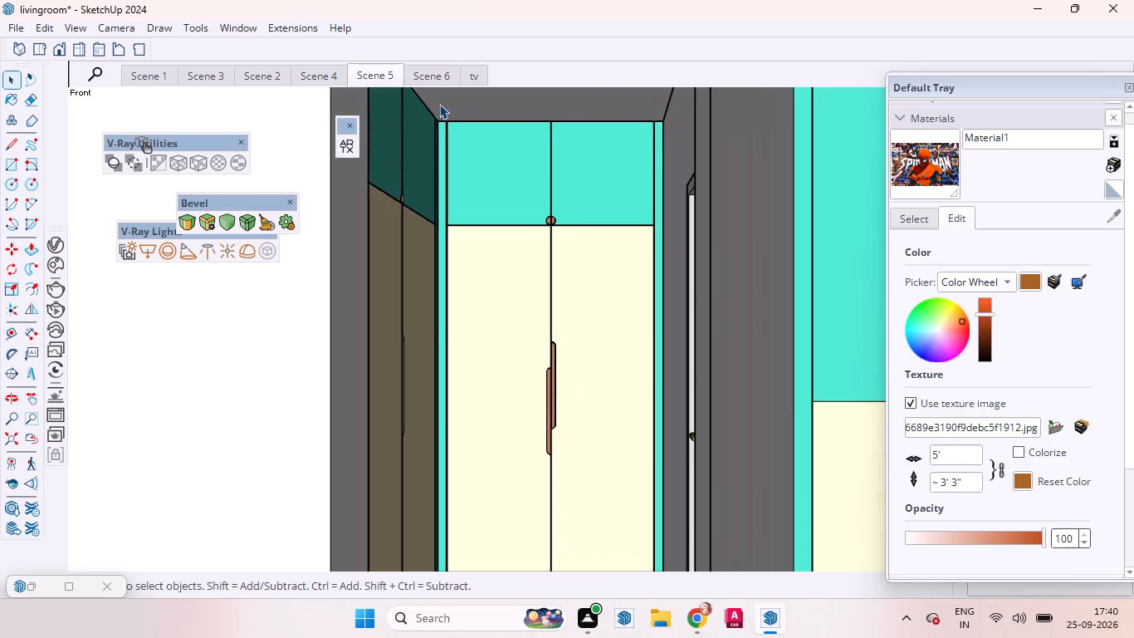
pyautogui.click(433, 80)
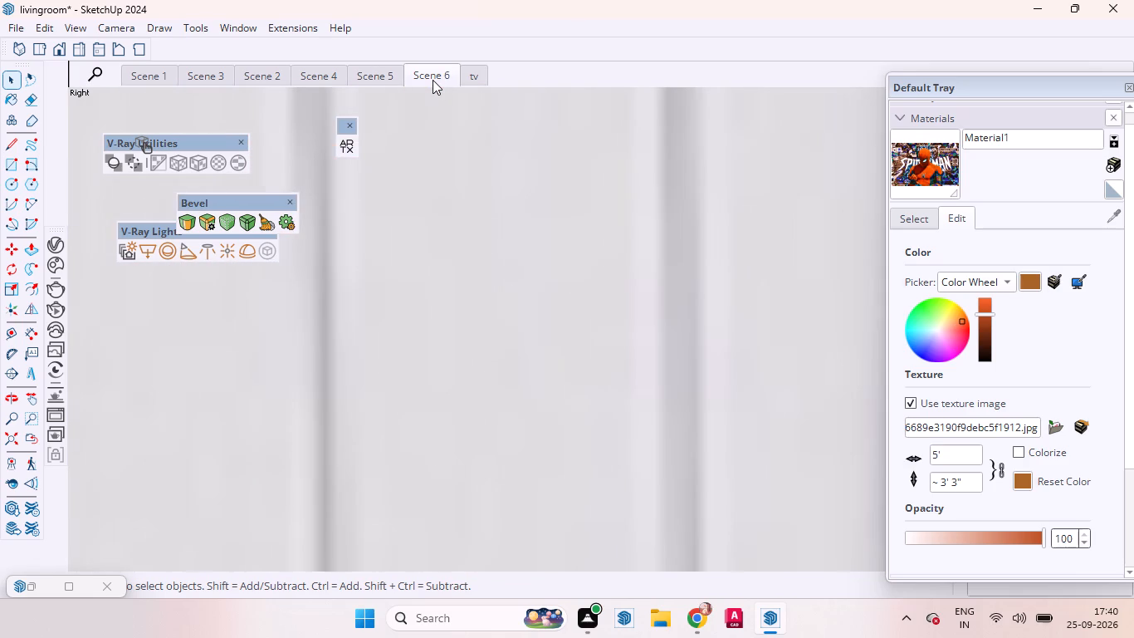
pyautogui.rightClick(422, 68)
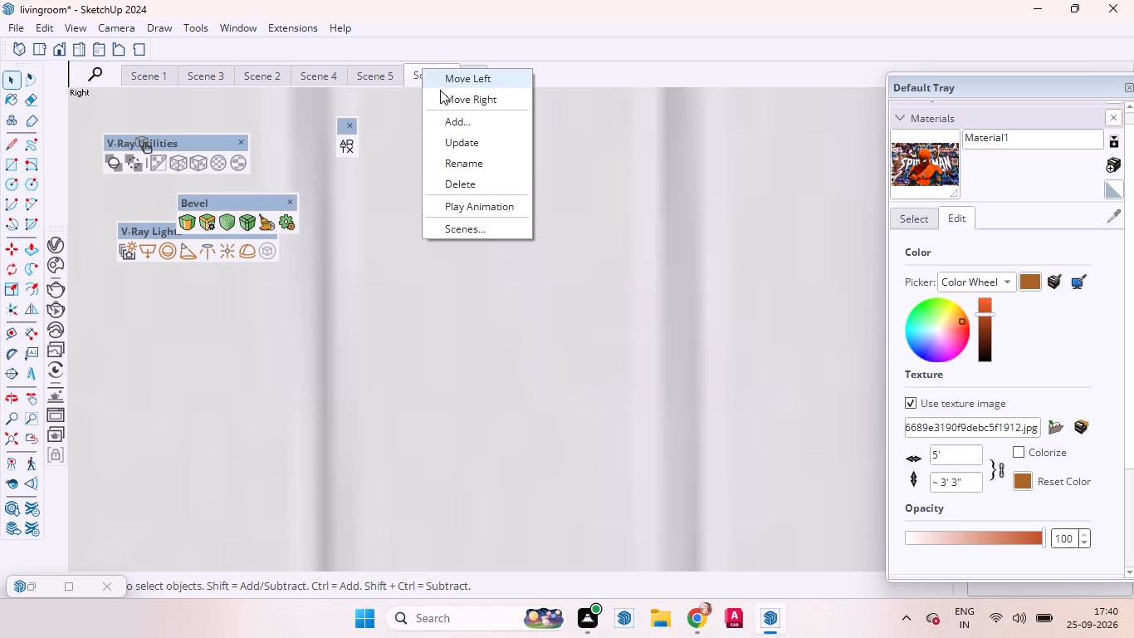
pyautogui.click(463, 178)
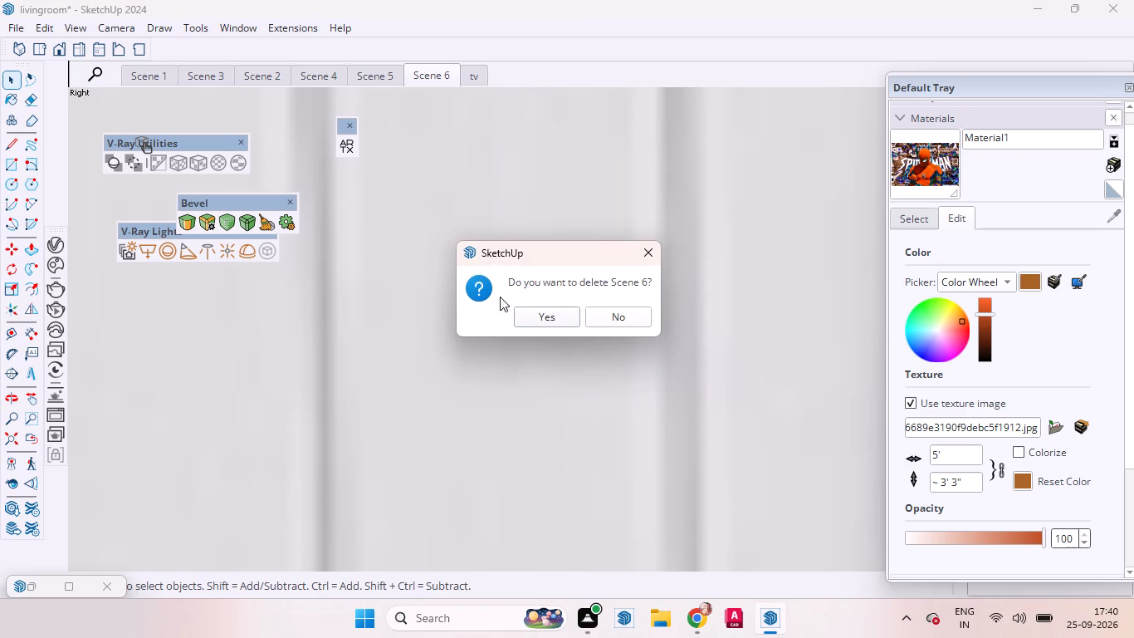
pyautogui.click(528, 317)
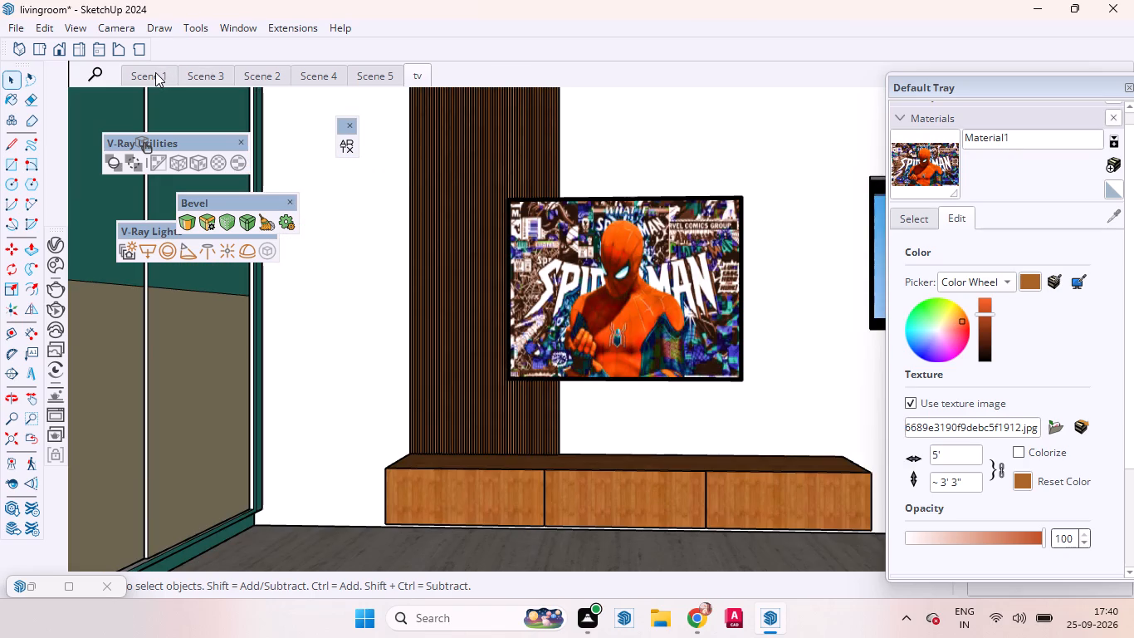
# Review the saved views of Scenes 1, 3, 2, 5 and tv.
pyautogui.click(155, 72)
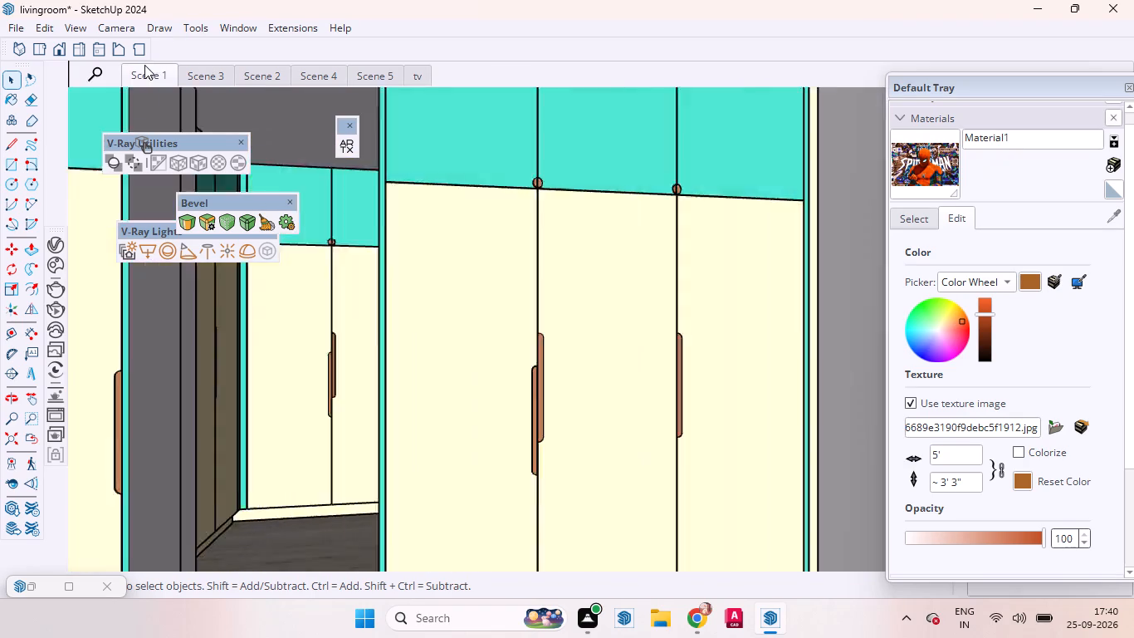
pyautogui.click(182, 78)
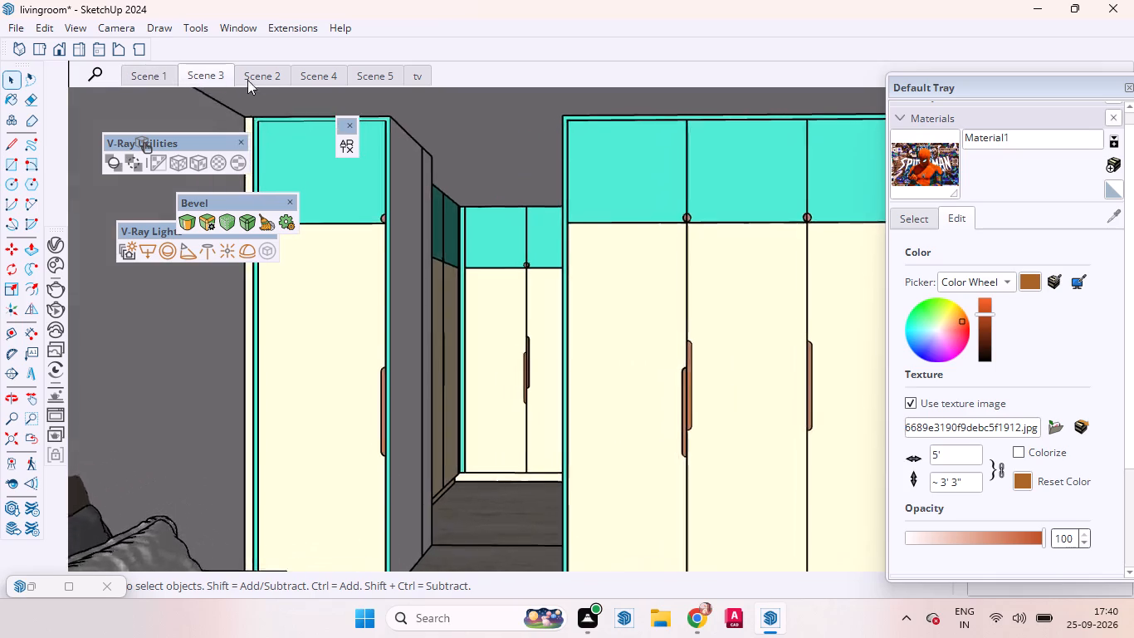
pyautogui.click(276, 70)
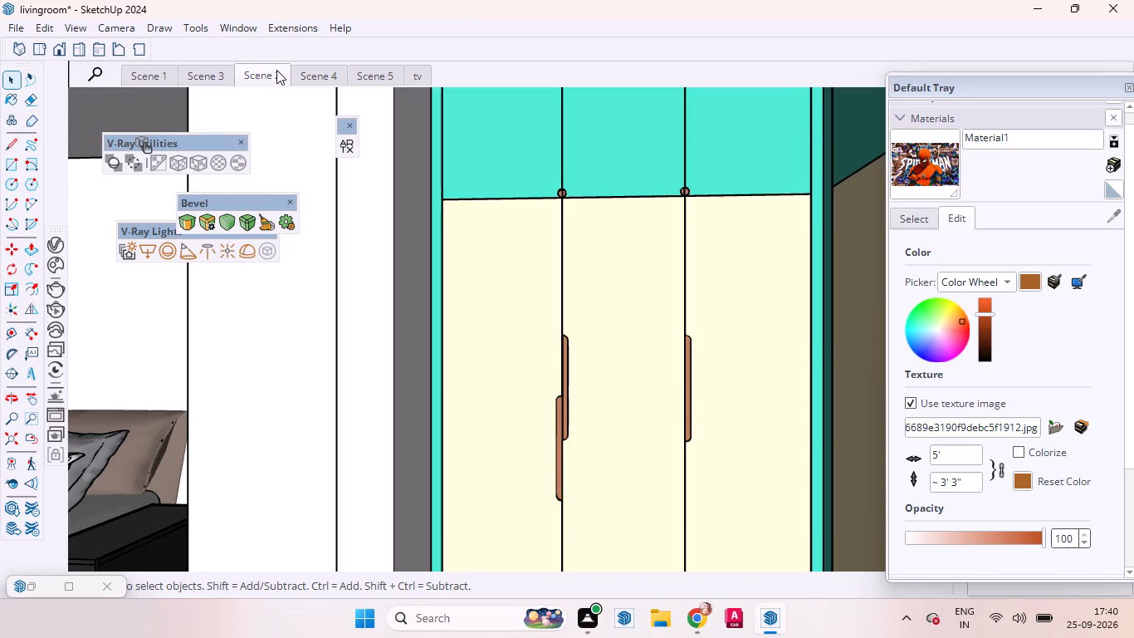
pyautogui.click(376, 76)
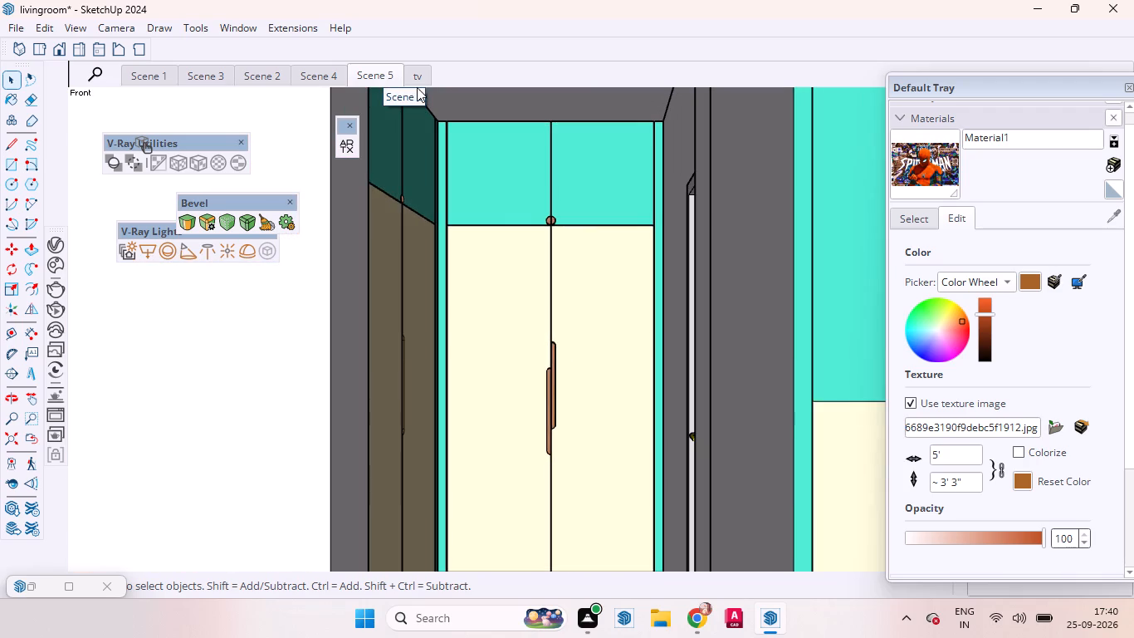
pyautogui.click(418, 74)
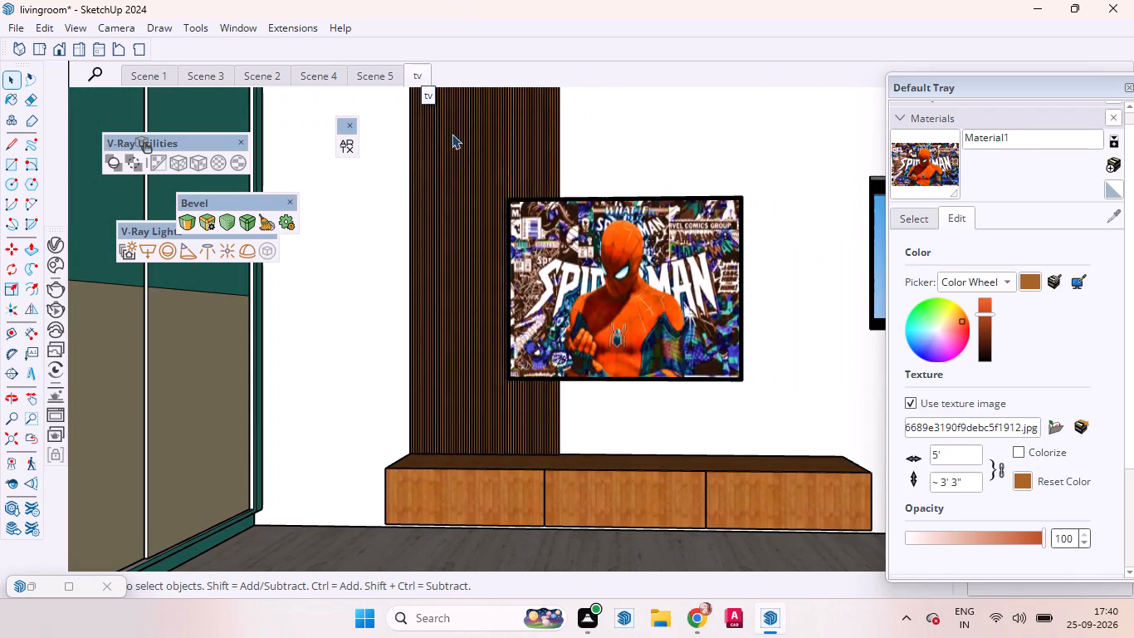
# Unhide the last hidden object, update the tv scene, and compare it with Scene 5.
pyautogui.click(34, 27)
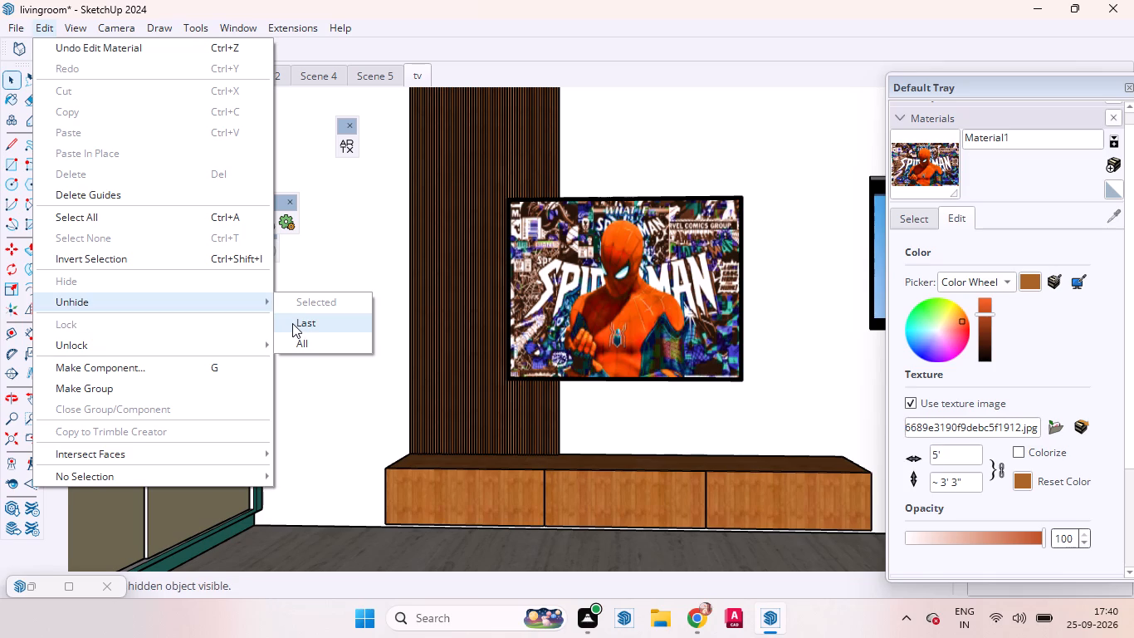
pyautogui.click(292, 323)
pyautogui.rightClick(409, 82)
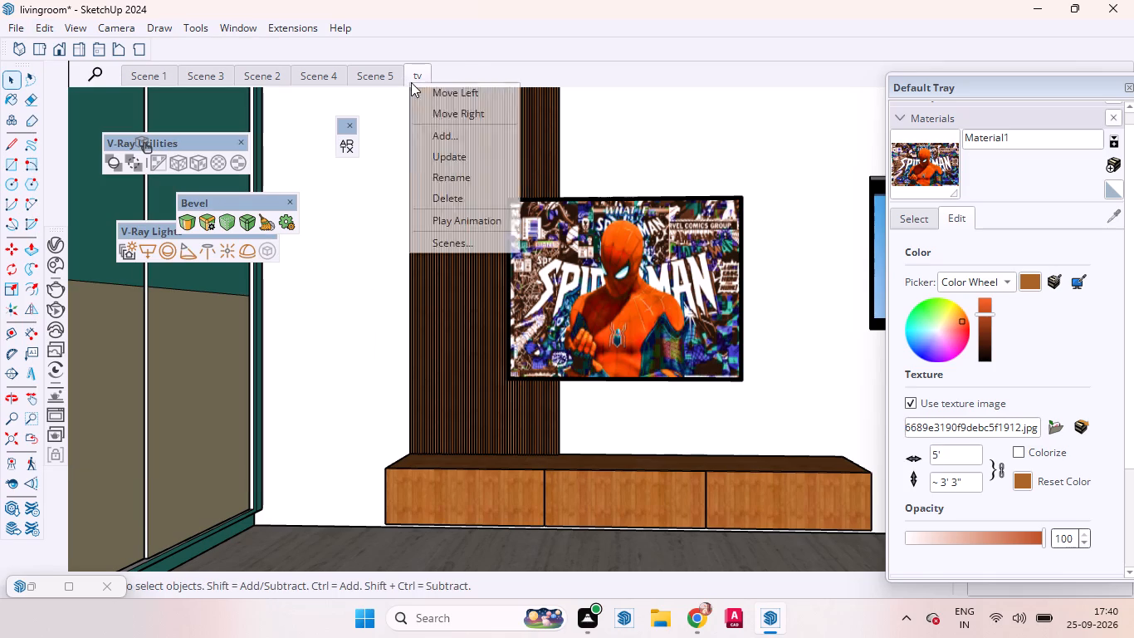
pyautogui.click(430, 153)
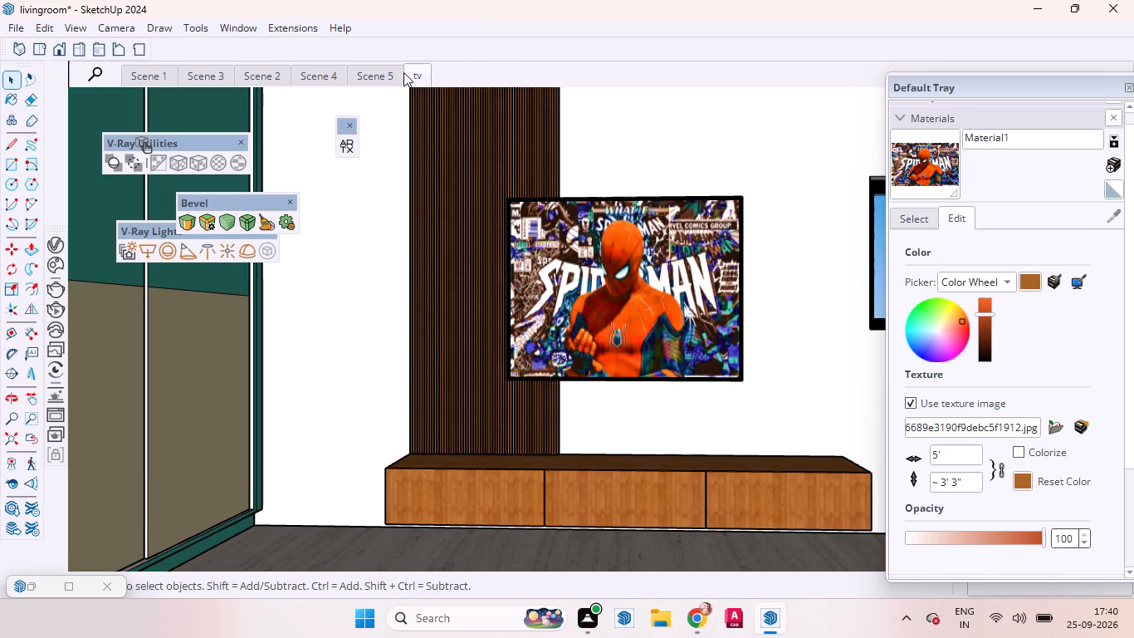
pyautogui.click(394, 75)
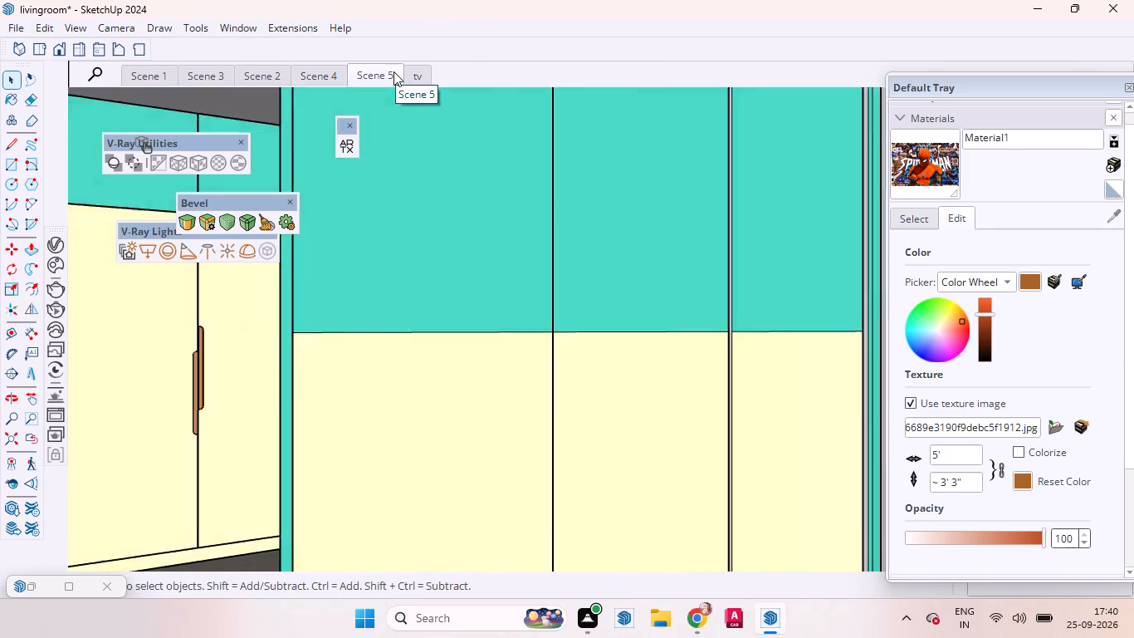
pyautogui.click(407, 74)
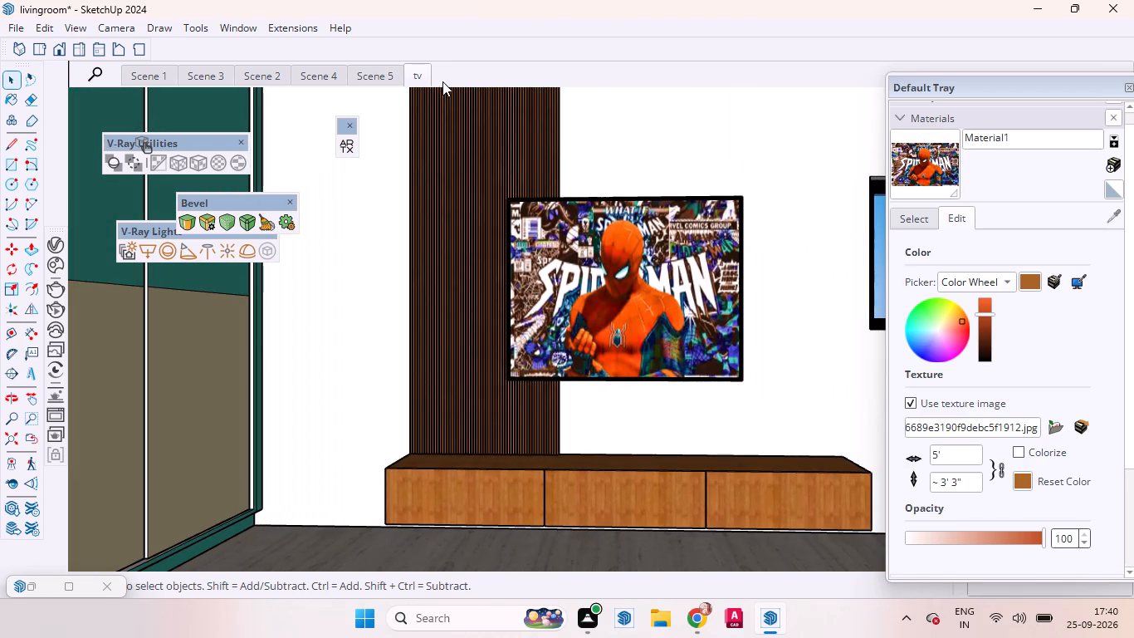
# Reproject the wood texture inside the TV cabinet group with V-Ray's tri-planar projection so the front grain runs horizontally.
pyautogui.scroll(4, 491, 457)
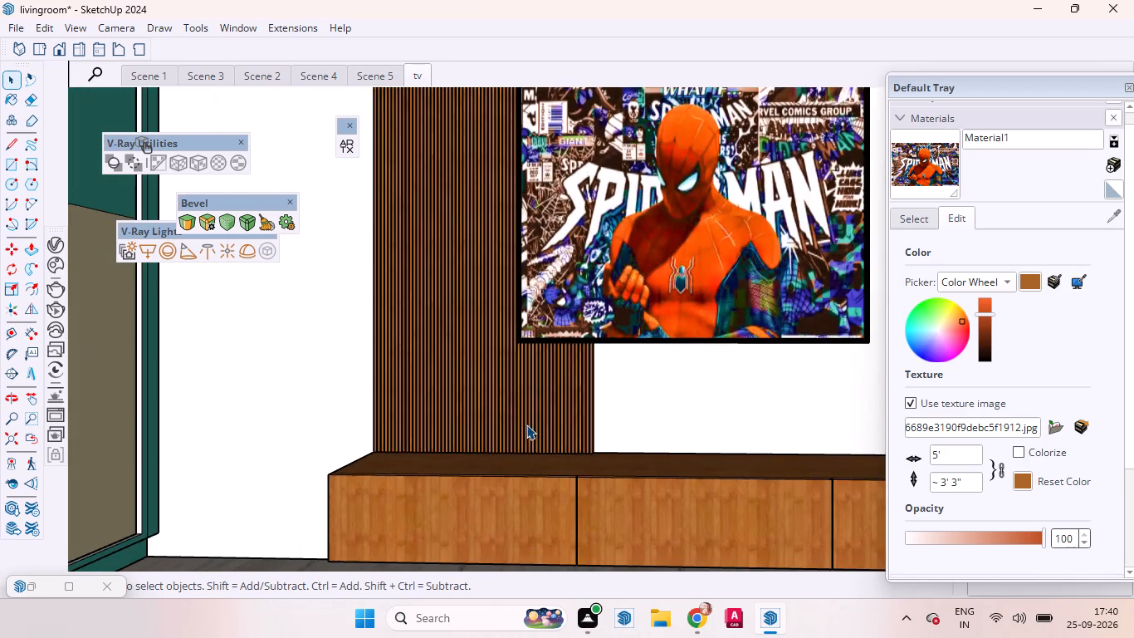
pyautogui.scroll(-4, 526, 400)
pyautogui.moveTo(574, 454); pyautogui.dragTo(562, 530, button='middle')
pyautogui.scroll(6, 483, 439)
pyautogui.scroll(-1, 485, 439)
pyautogui.scroll(1, 486, 439)
pyautogui.scroll(-1, 539, 478)
pyautogui.scroll(2, 539, 478)
pyautogui.scroll(-1, 539, 478)
pyautogui.scroll(4, 539, 478)
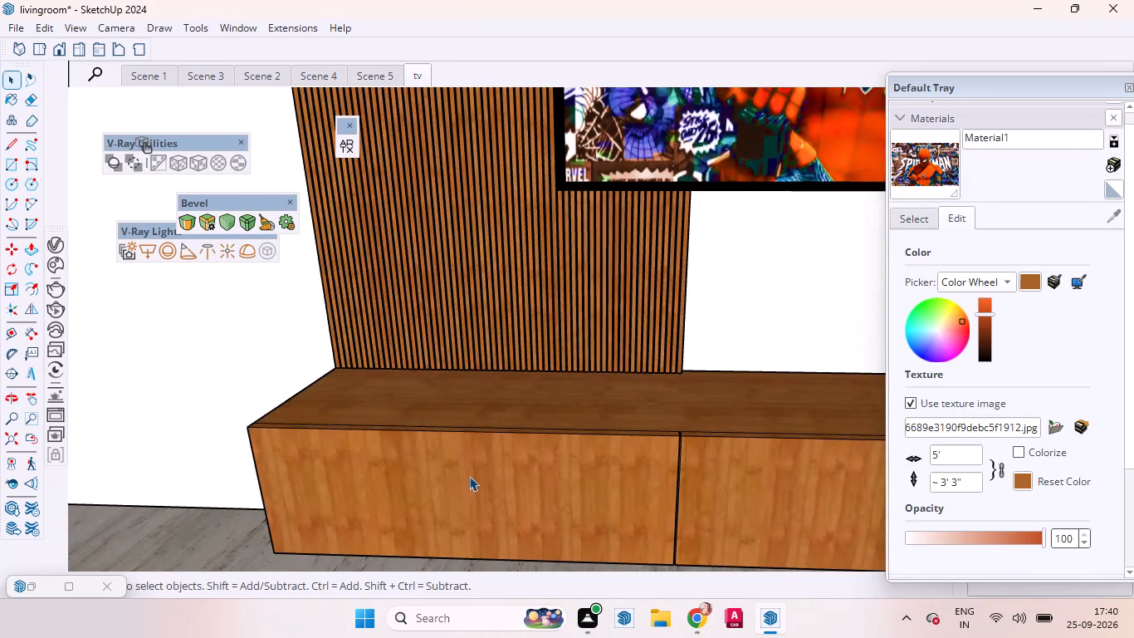
pyautogui.click(467, 484)
pyautogui.doubleClick(467, 484)
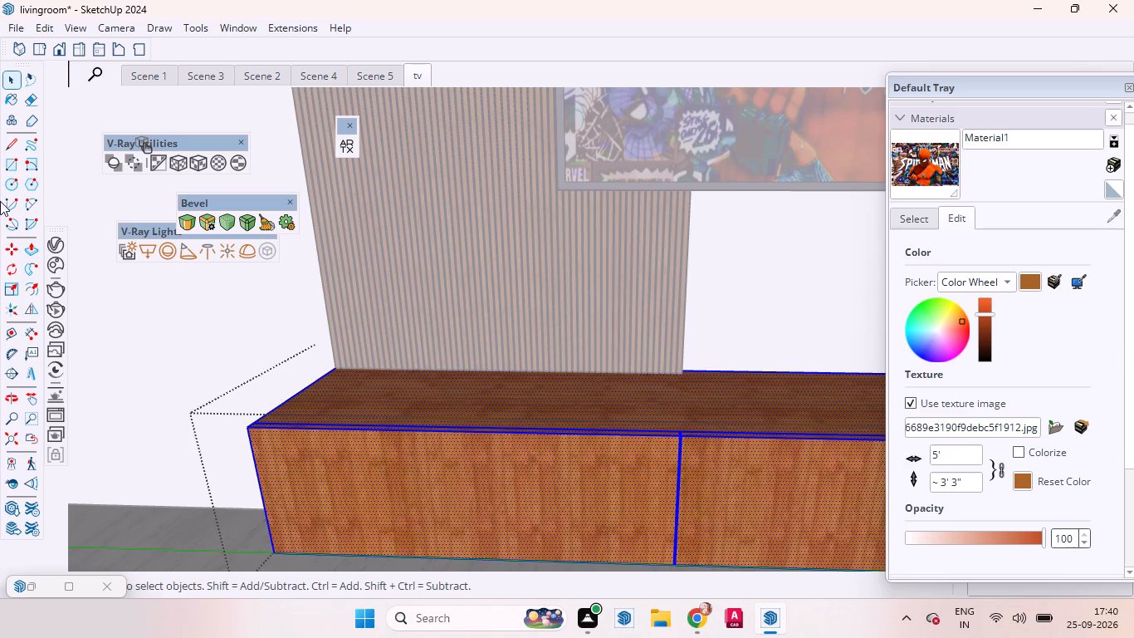
pyautogui.click(201, 161)
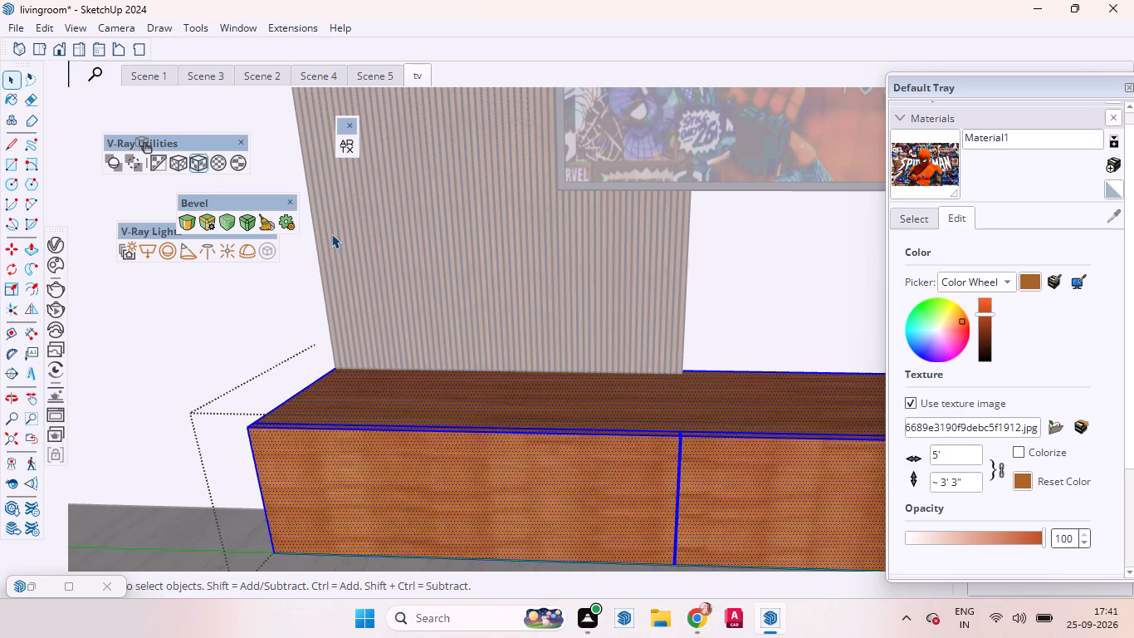
pyautogui.scroll(-5, 571, 366)
pyautogui.scroll(-4, 548, 288)
pyautogui.scroll(1, 549, 286)
pyautogui.scroll(-3, 549, 286)
pyautogui.click(584, 456)
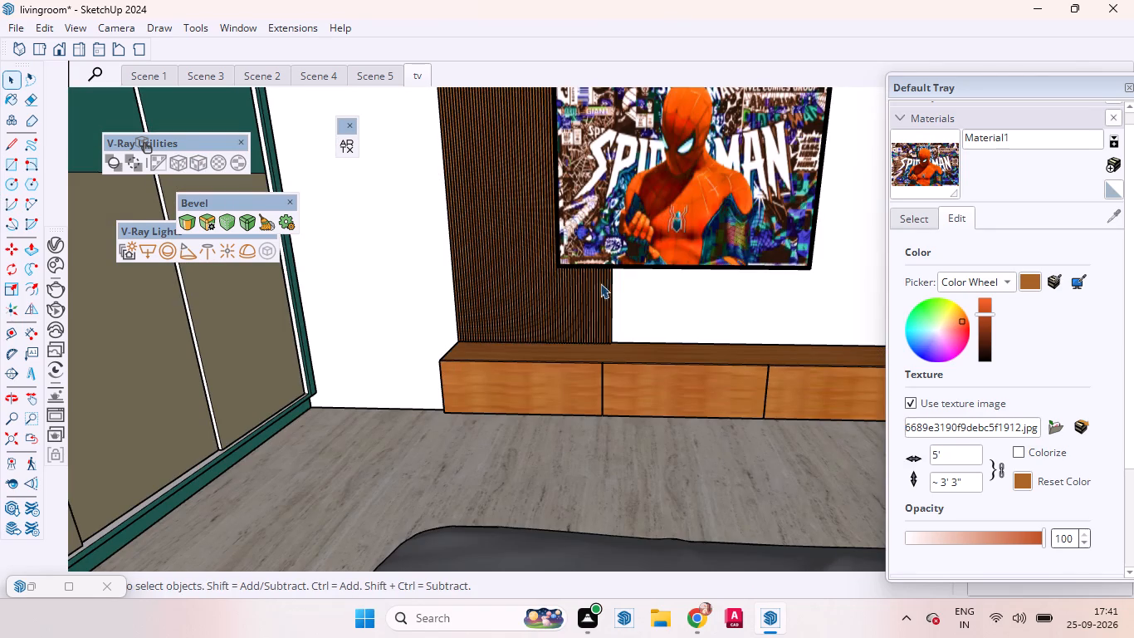
# Switch to the top view and hide the roof group covering the house.
pyautogui.scroll(-2, 524, 388)
pyautogui.moveTo(527, 389); pyautogui.dragTo(425, 505, button='middle')
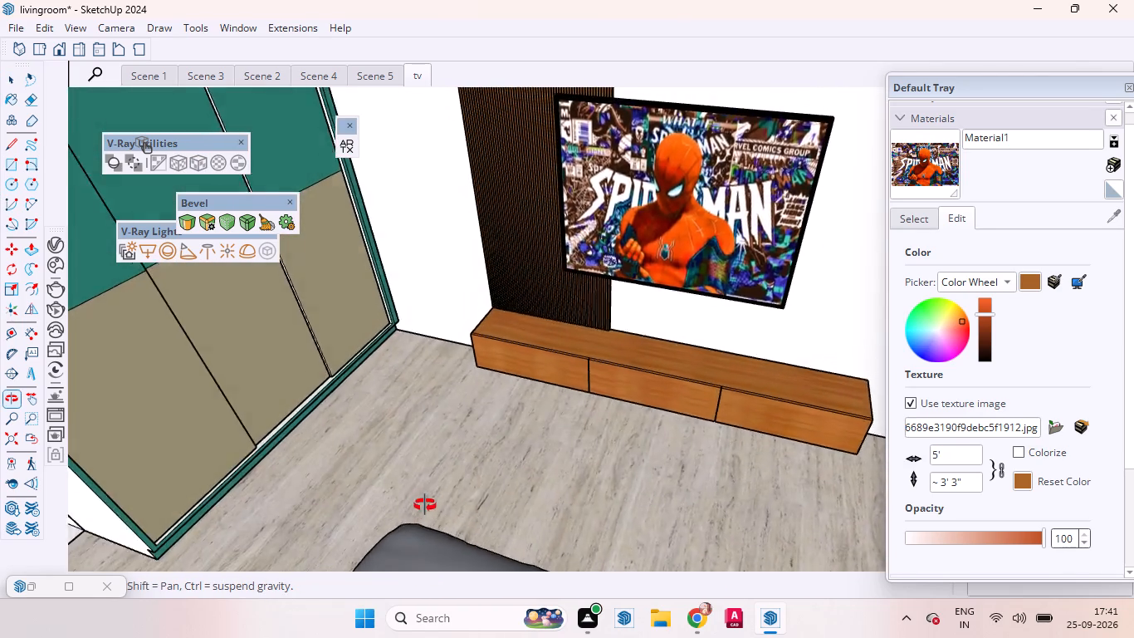
pyautogui.moveTo(425, 505); pyautogui.dragTo(394, 436, button='middle')
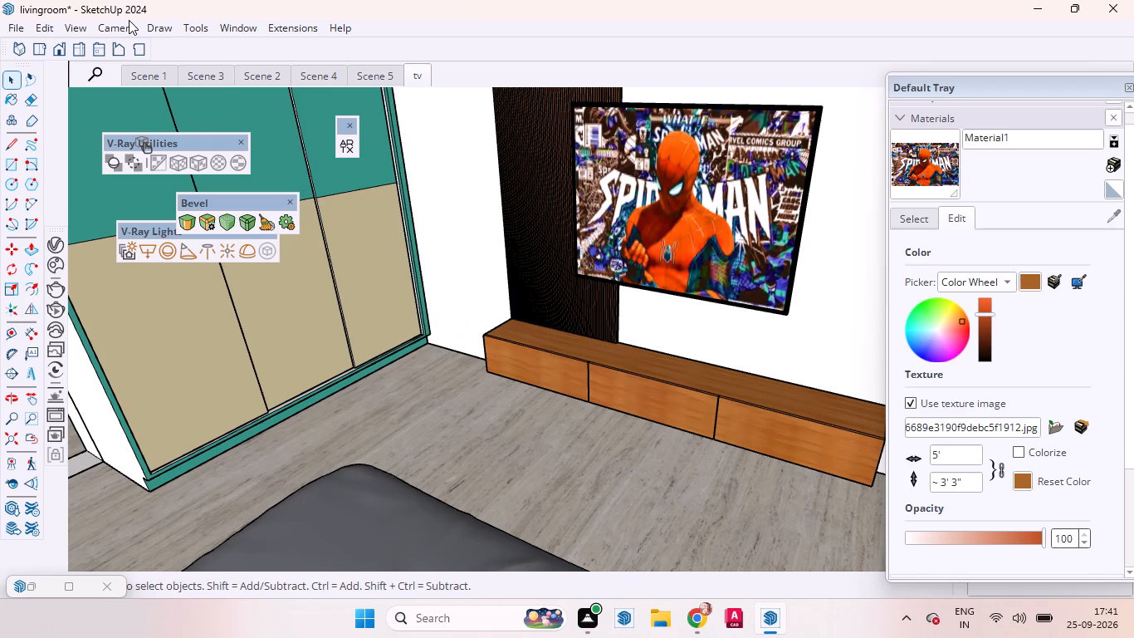
pyautogui.click(39, 49)
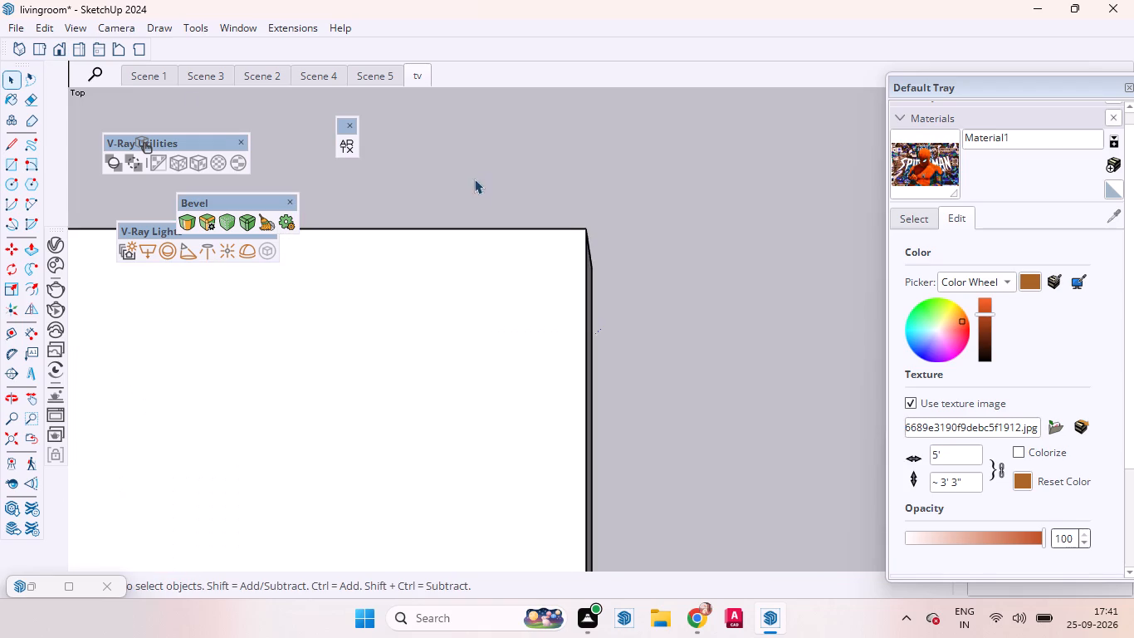
pyautogui.scroll(-9, 482, 193)
pyautogui.scroll(1, 545, 159)
pyautogui.scroll(-9, 550, 158)
pyautogui.scroll(3, 836, 177)
pyautogui.scroll(-3, 849, 181)
pyautogui.click(556, 277)
pyautogui.rightClick(577, 266)
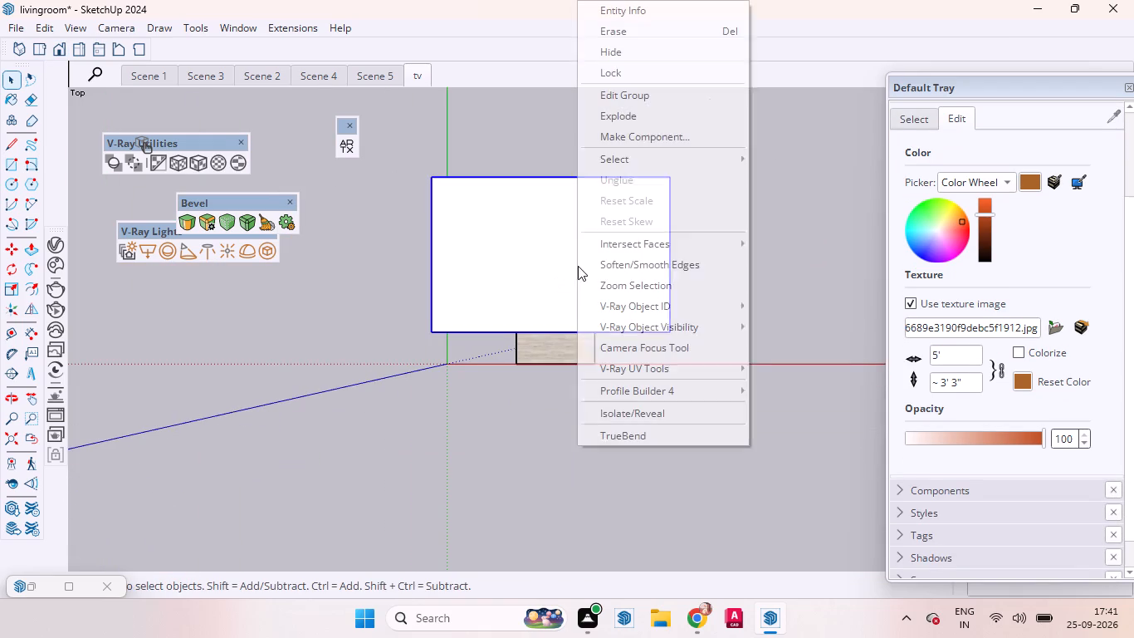
pyautogui.click(609, 54)
pyautogui.scroll(9, 442, 403)
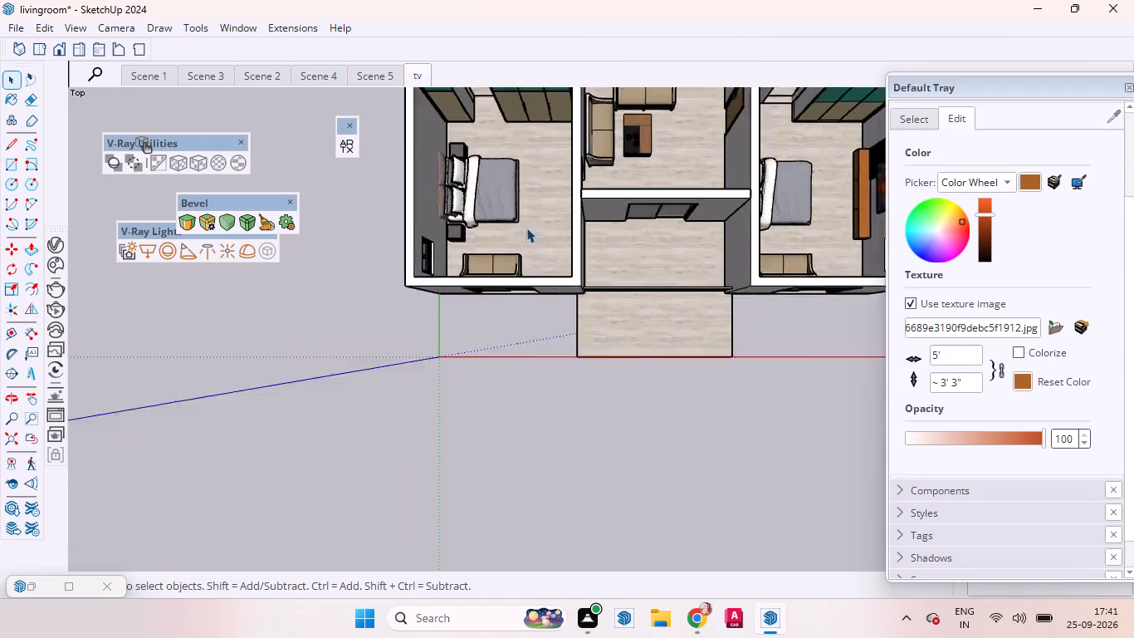
# Examine the roofless house from above and from the front, looking over the layout of both bedrooms and the living room.
pyautogui.scroll(-1, 527, 228)
pyautogui.scroll(2, 526, 228)
pyautogui.scroll(-7, 581, 326)
pyautogui.scroll(1, 560, 375)
pyautogui.scroll(-1, 560, 375)
pyautogui.scroll(2, 560, 375)
pyautogui.scroll(-2, 560, 376)
pyautogui.scroll(3, 583, 214)
pyautogui.scroll(-5, 586, 209)
pyautogui.scroll(2, 588, 208)
pyautogui.scroll(-2, 590, 205)
pyautogui.scroll(2, 590, 205)
pyautogui.moveTo(625, 250); pyautogui.dragTo(552, 140, button='middle')
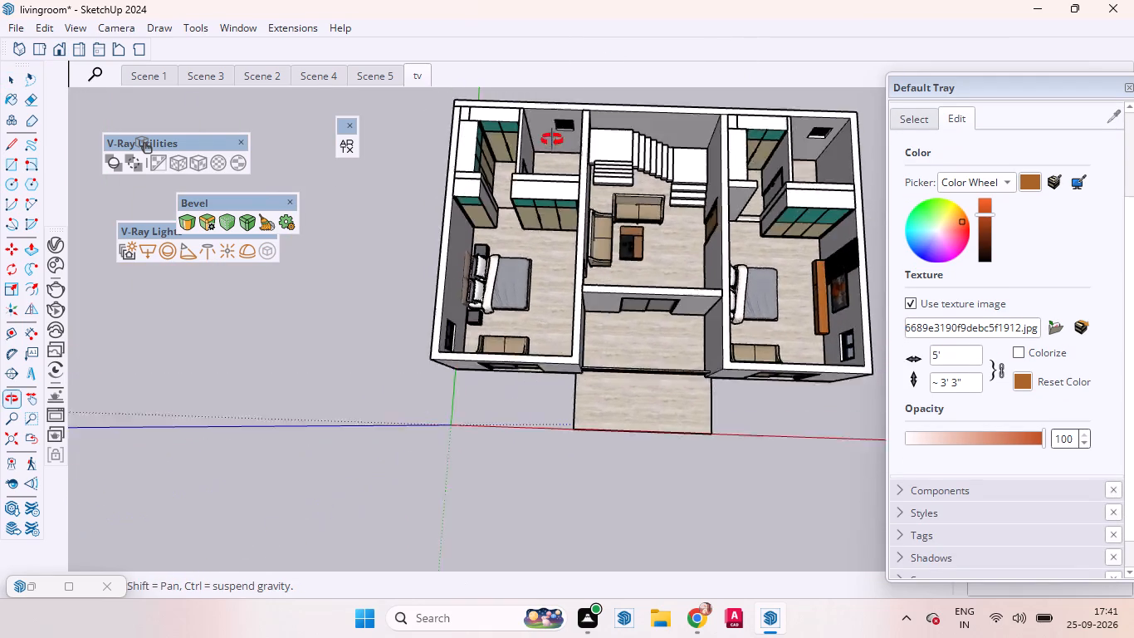
pyautogui.moveTo(552, 140); pyautogui.dragTo(569, 269, button='middle')
pyautogui.scroll(-1, 512, 280)
pyautogui.scroll(1, 512, 280)
pyautogui.scroll(-4, 512, 280)
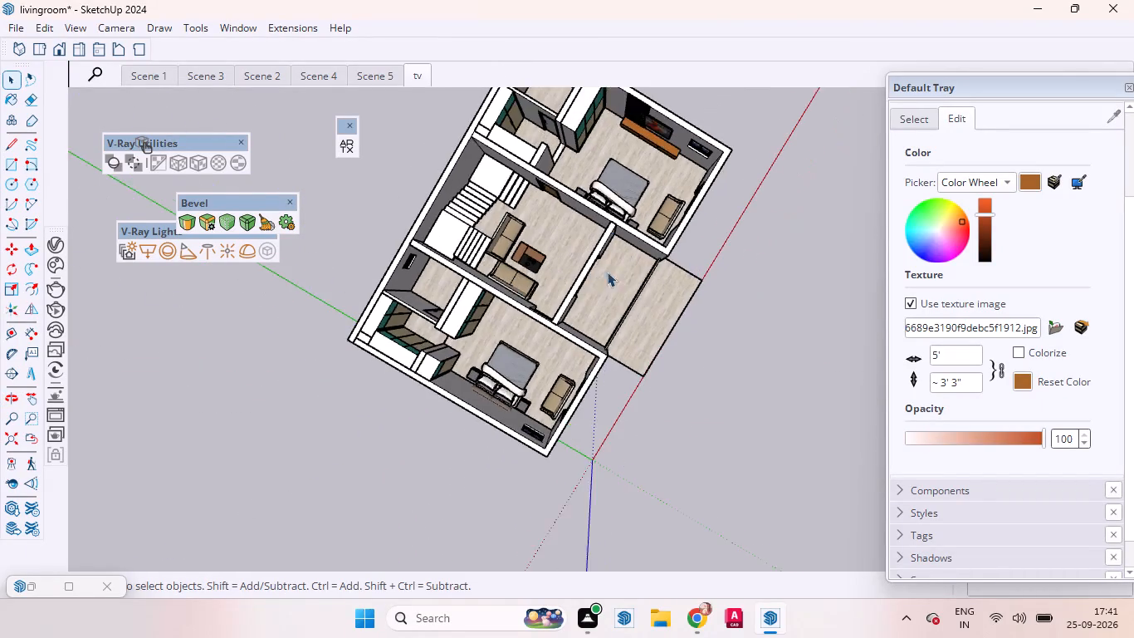
pyautogui.scroll(-5, 647, 274)
pyautogui.scroll(6, 655, 336)
pyautogui.moveTo(651, 318); pyautogui.dragTo(418, 39, button='middle')
pyautogui.scroll(3, 596, 255)
pyautogui.scroll(-2, 598, 257)
pyautogui.scroll(2, 607, 259)
pyautogui.scroll(-2, 627, 264)
pyautogui.scroll(1, 632, 264)
pyautogui.moveTo(663, 299); pyautogui.dragTo(497, 205, button='middle')
pyautogui.scroll(-7, 716, 322)
pyautogui.moveTo(599, 286); pyautogui.dragTo(676, 451, button='middle')
pyautogui.scroll(1, 677, 452)
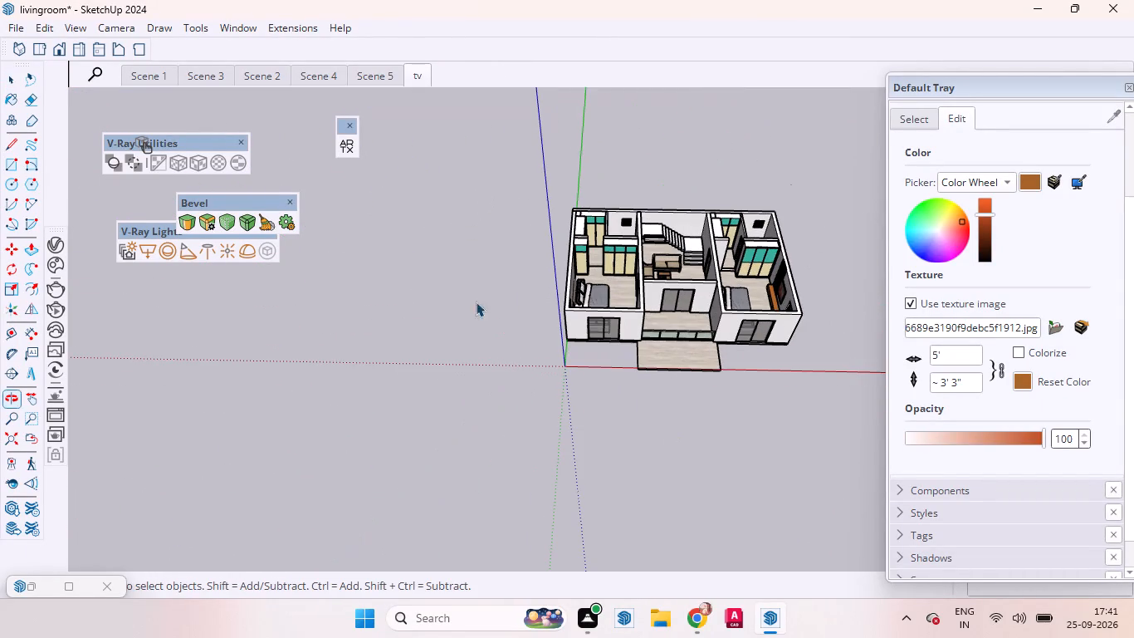
# Search 3D Warehouse for carpet and load the plain dark grey Carpet (422 KB) directly into the model.
pyautogui.click(225, 24)
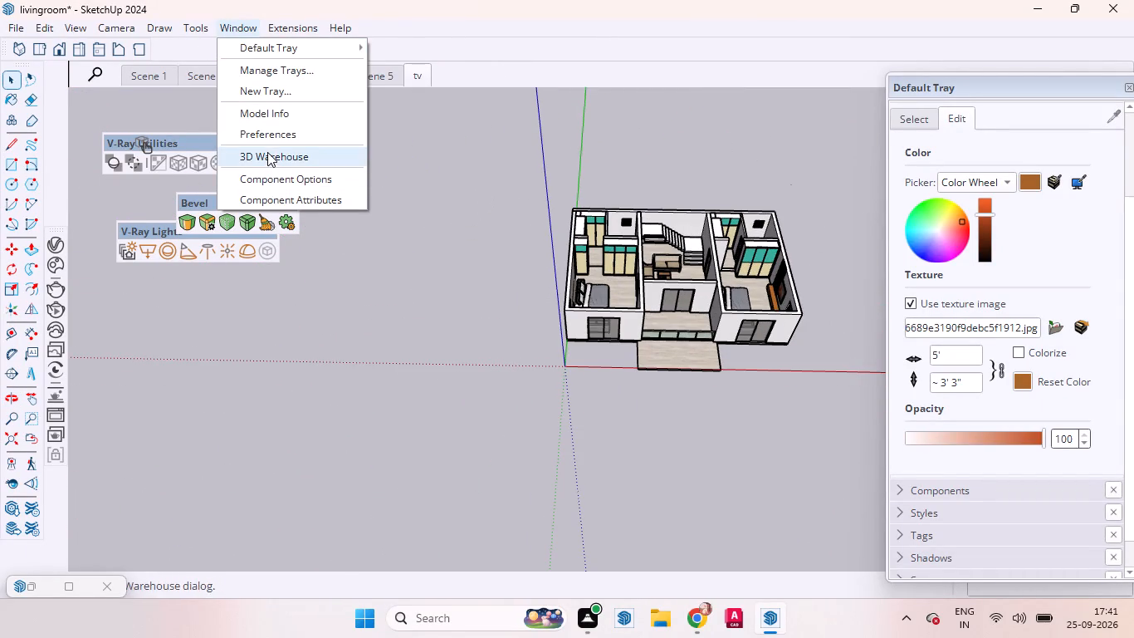
pyautogui.click(262, 150)
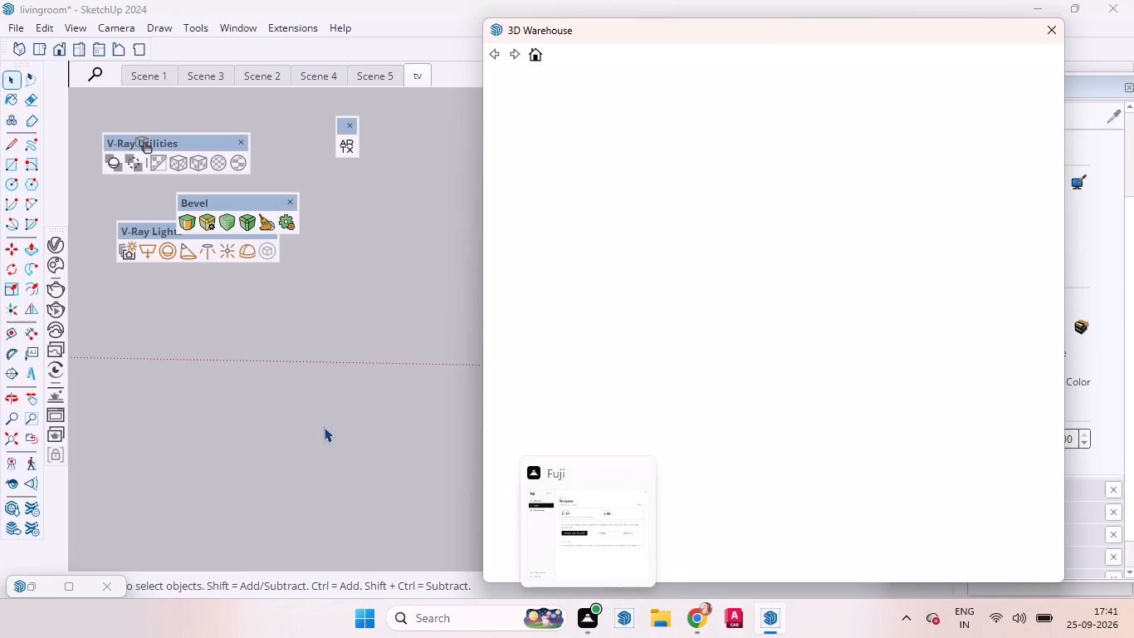
pyautogui.click(310, 389)
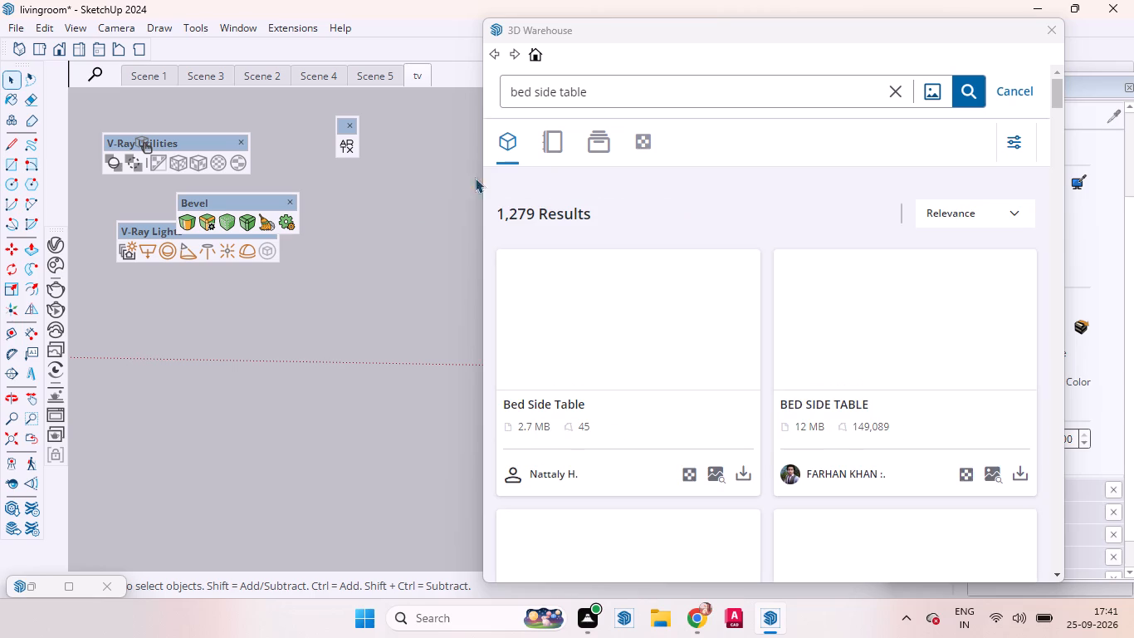
pyautogui.click(601, 84)
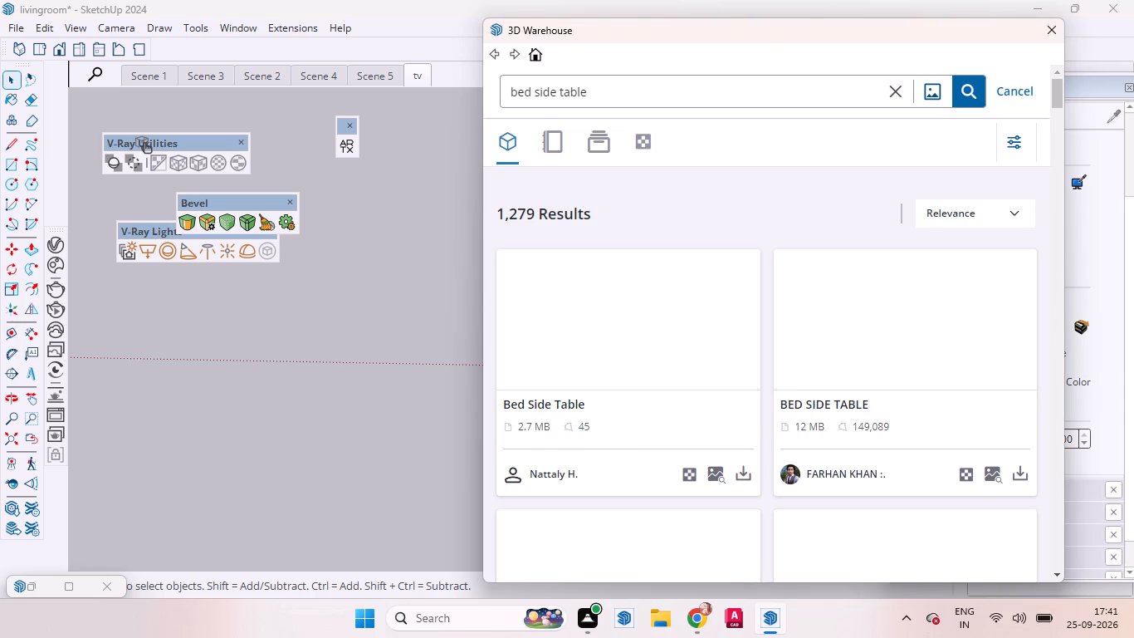
pyautogui.moveTo(622, 96); pyautogui.dragTo(535, 84)
pyautogui.moveTo(535, 84); pyautogui.dragTo(495, 82)
pyautogui.press('BackSpace')
pyautogui.write('carpet')
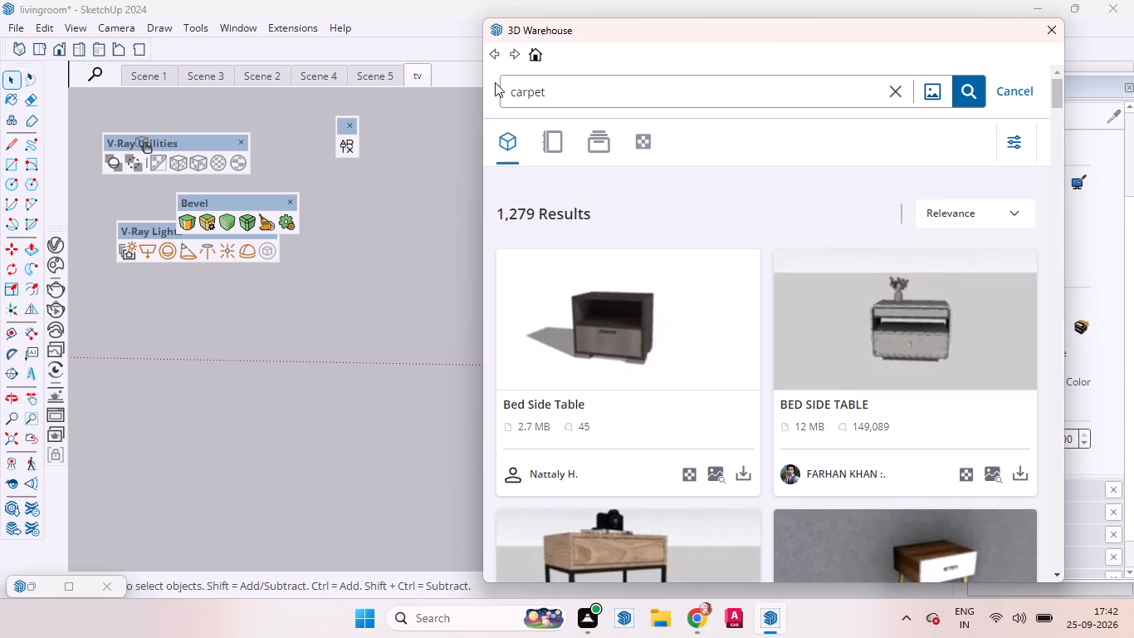
pyautogui.press('Return')
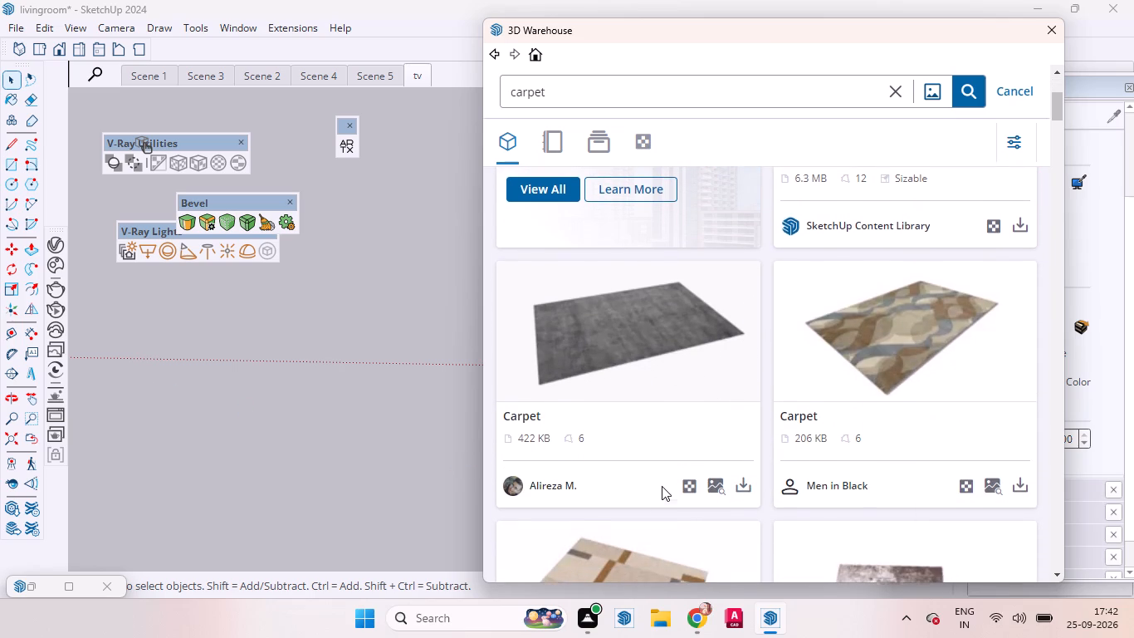
pyautogui.click(746, 455)
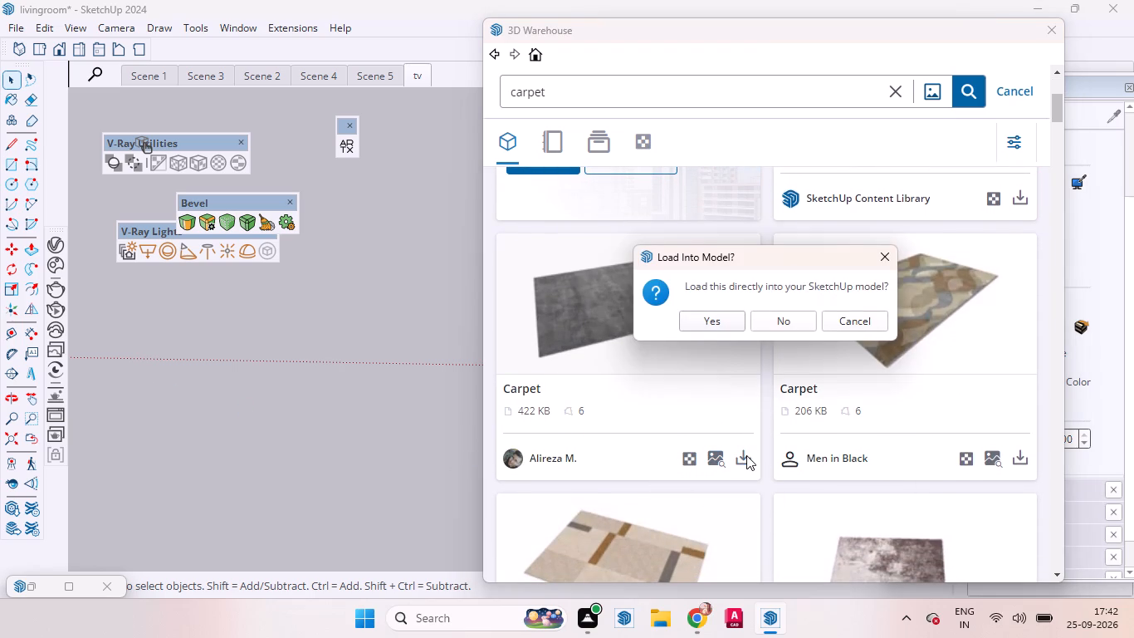
pyautogui.click(730, 326)
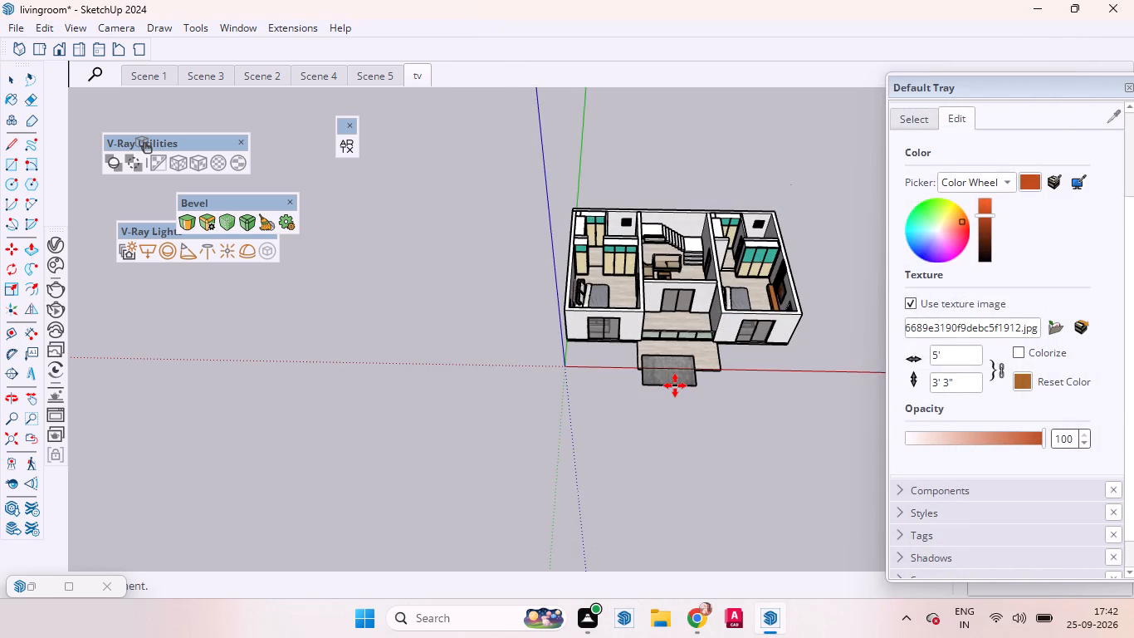
# Place the grey carpet on the open ground outside the house, near the model origin.
pyautogui.scroll(-4, 545, 286)
pyautogui.scroll(15, 546, 287)
pyautogui.scroll(1, 360, 478)
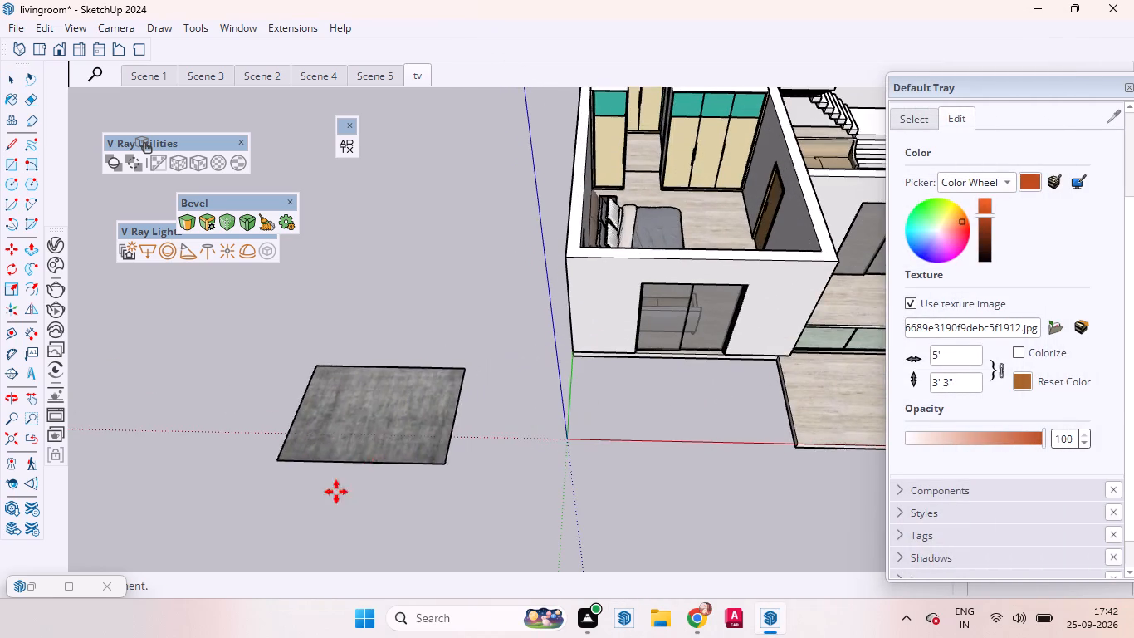
pyautogui.scroll(4, 336, 492)
pyautogui.moveTo(330, 479); pyautogui.dragTo(217, 498, button='middle')
pyautogui.scroll(-13, 222, 492)
pyautogui.scroll(1, 213, 412)
pyautogui.scroll(1, 560, 367)
pyautogui.scroll(-3, 562, 366)
pyautogui.scroll(4, 566, 366)
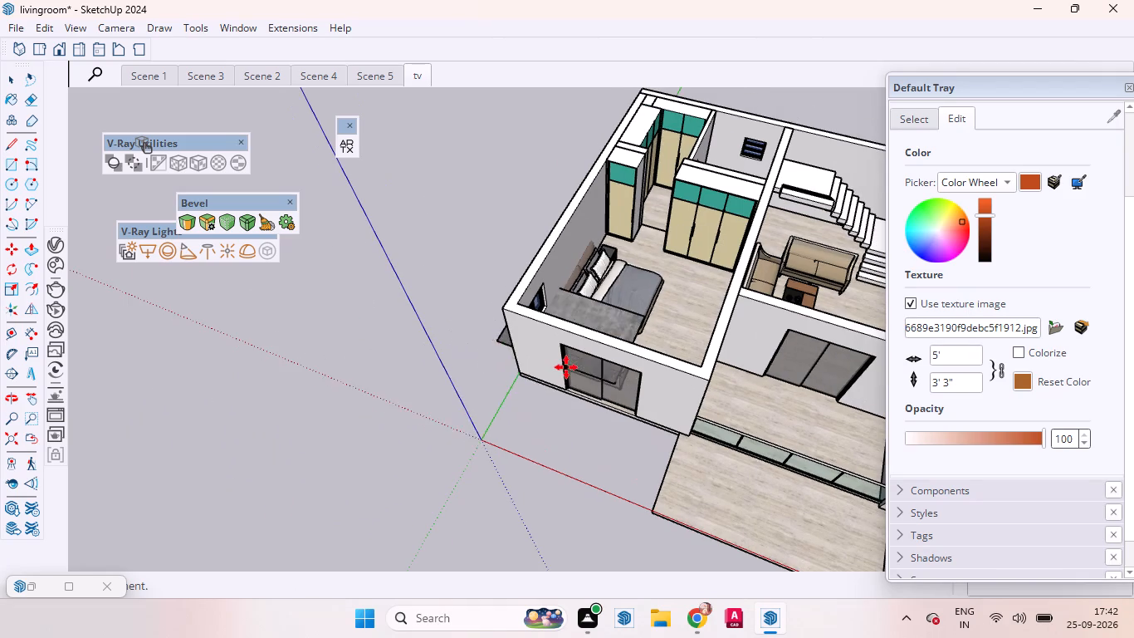
pyautogui.click(271, 469)
# Rotate the grey carpet 90 degrees flat on the ground.
pyautogui.scroll(-4, 417, 301)
pyautogui.scroll(3, 335, 459)
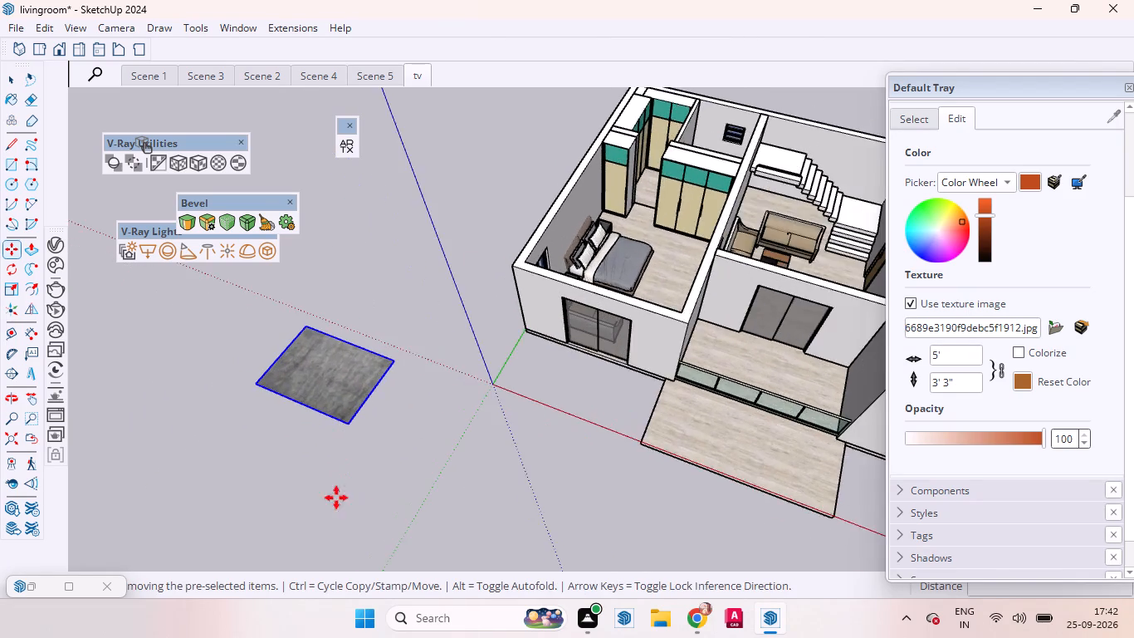
pyautogui.moveTo(402, 483); pyautogui.dragTo(530, 456, button='middle')
pyautogui.scroll(1, 415, 478)
pyautogui.press('q')
pyautogui.scroll(-5, 526, 321)
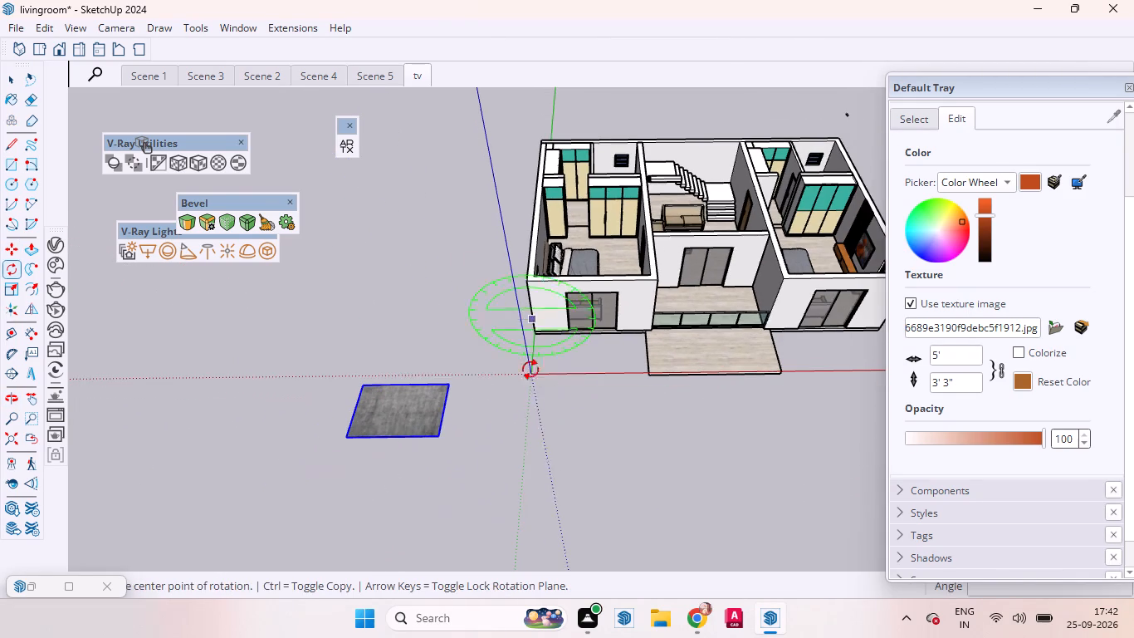
pyautogui.click(467, 469)
pyautogui.click(337, 469)
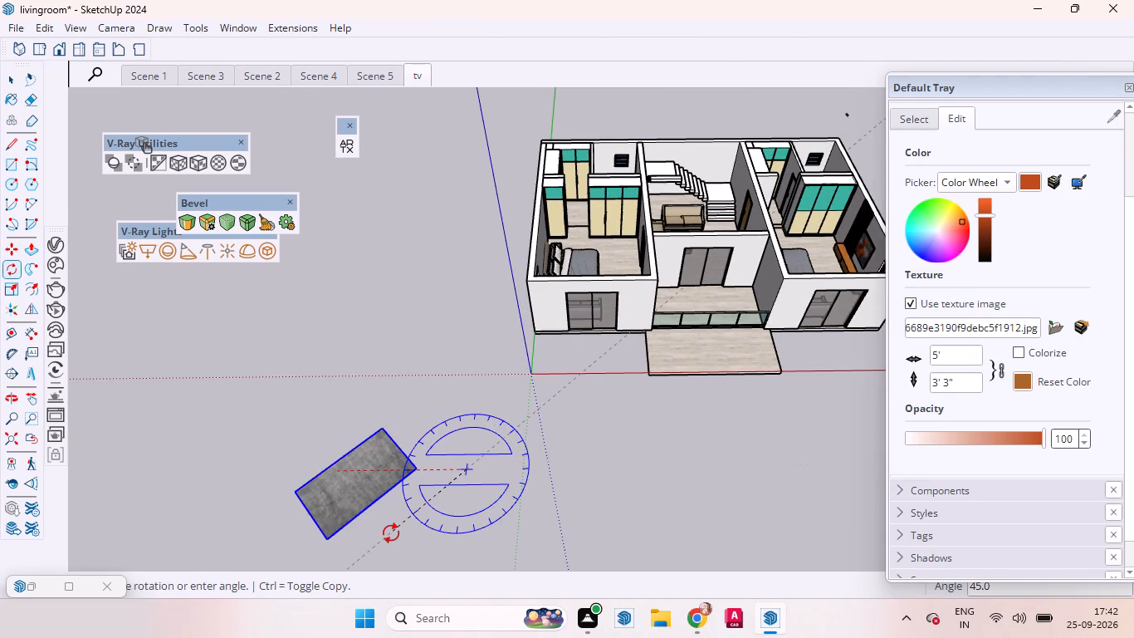
pyautogui.write('90')
pyautogui.press('Return')
pyautogui.press('space')
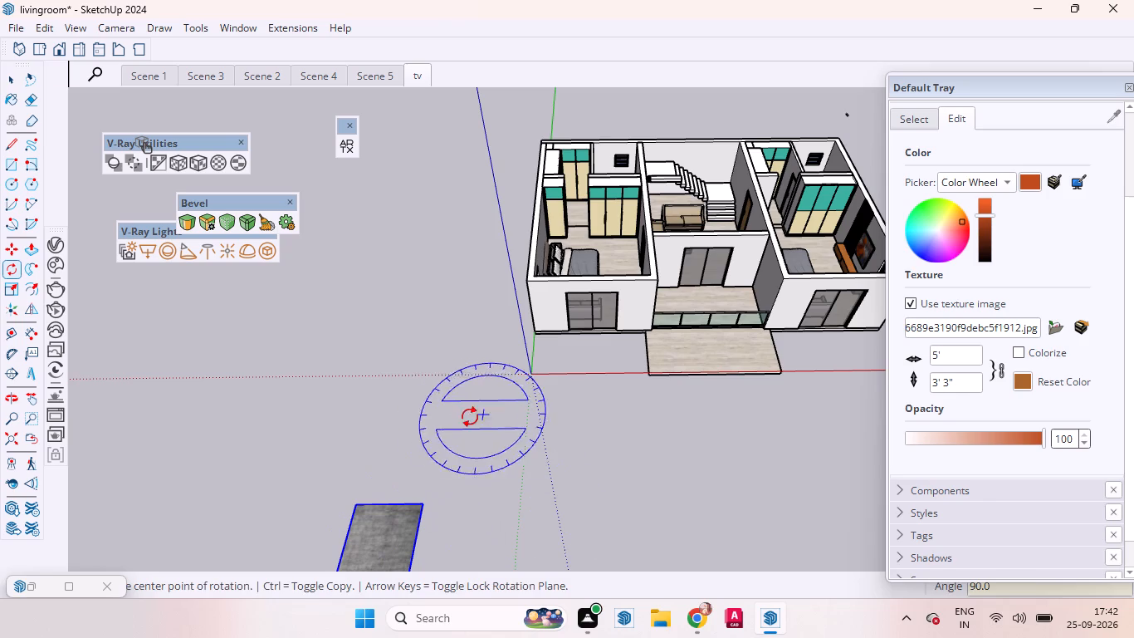
# Move the carpet by its long edge into the bedroom nearest the origin, laying it on the floor beneath the bed.
pyautogui.moveTo(519, 470); pyautogui.dragTo(98, 522, button='middle')
pyautogui.press('m')
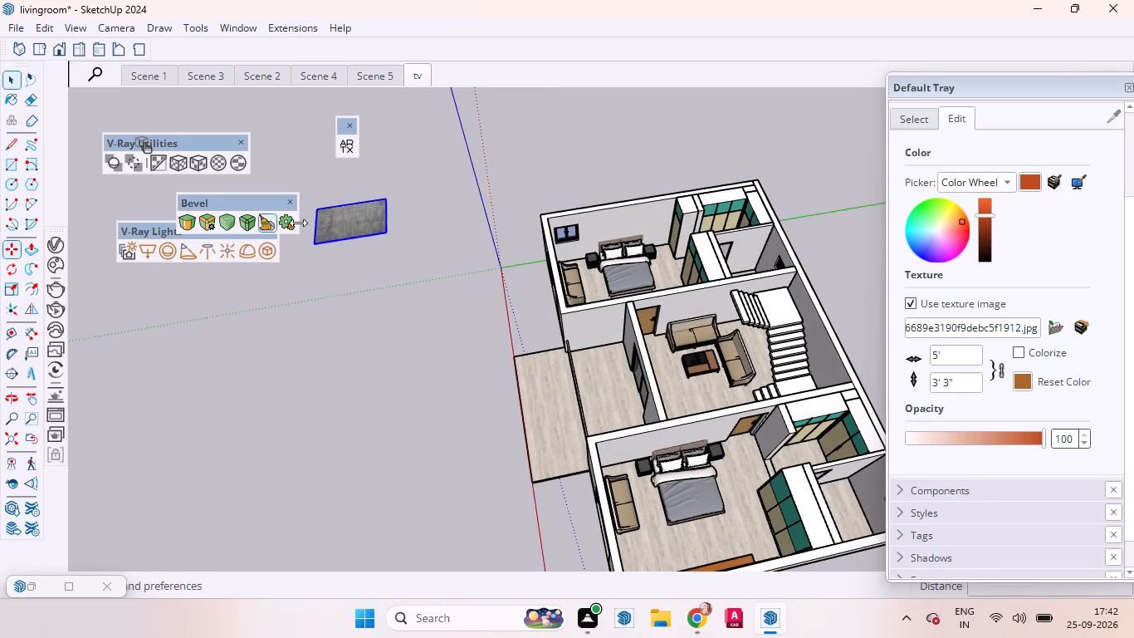
pyautogui.scroll(5, 365, 212)
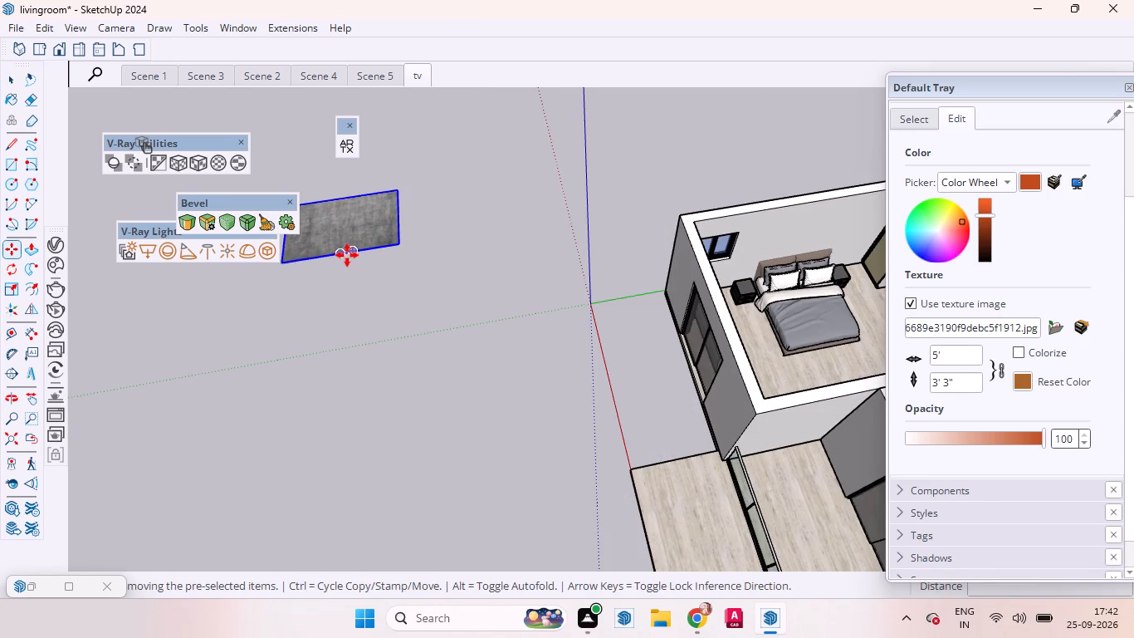
pyautogui.click(337, 253)
pyautogui.scroll(-5, 404, 361)
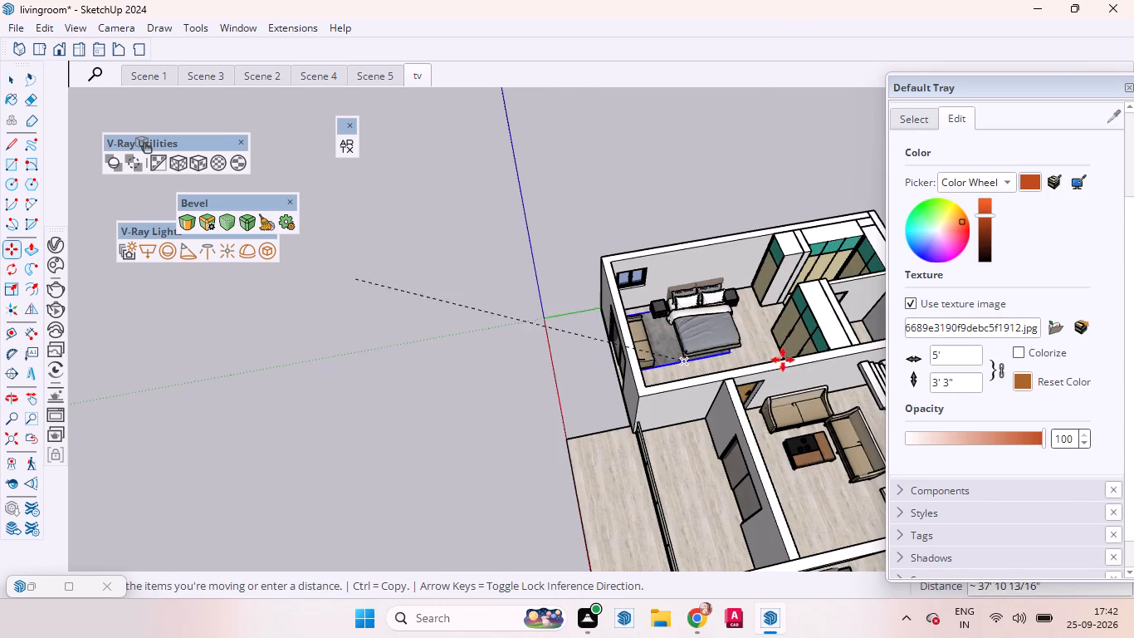
pyautogui.scroll(2, 803, 355)
pyautogui.scroll(-3, 798, 353)
pyautogui.scroll(7, 792, 353)
pyautogui.moveTo(668, 351); pyautogui.dragTo(639, 468, button='middle')
pyautogui.scroll(5, 651, 440)
pyautogui.scroll(-2, 684, 382)
pyautogui.scroll(2, 684, 382)
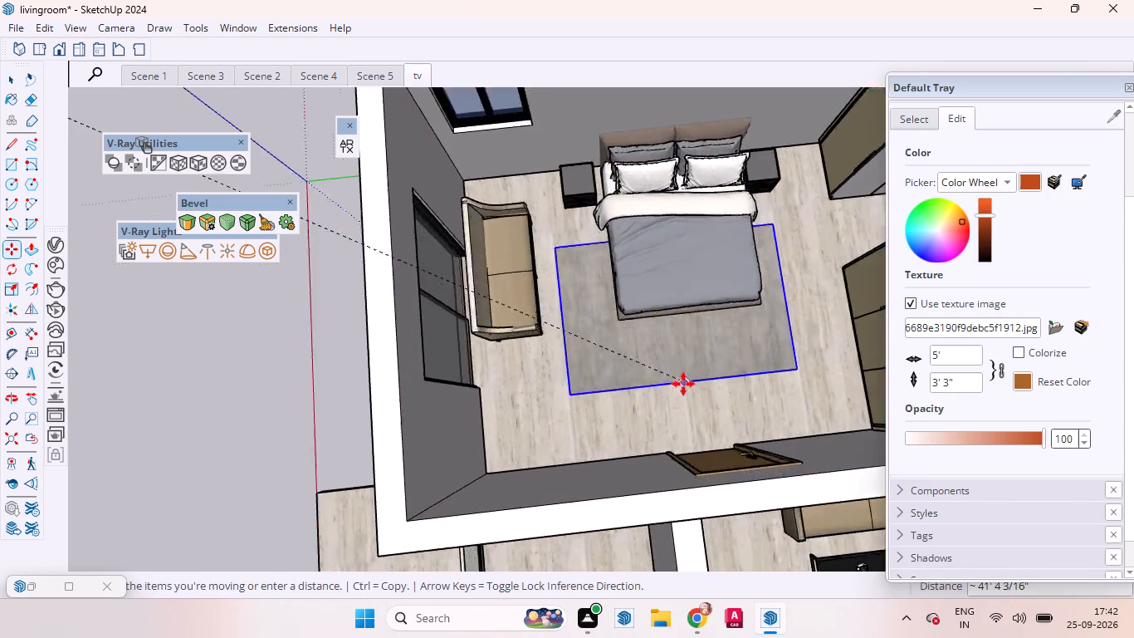
pyautogui.scroll(5, 683, 384)
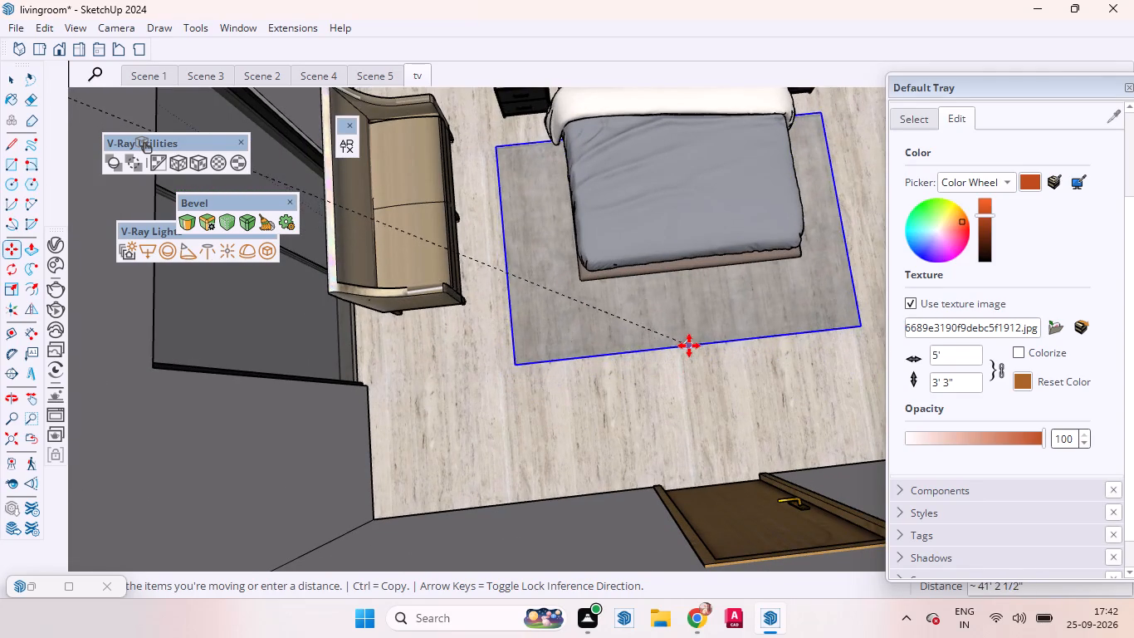
pyautogui.click(692, 334)
# Inspect from low and high angles how the carpet lies on the floor under the bed and its legs.
pyautogui.moveTo(678, 352); pyautogui.dragTo(674, 227, button='middle')
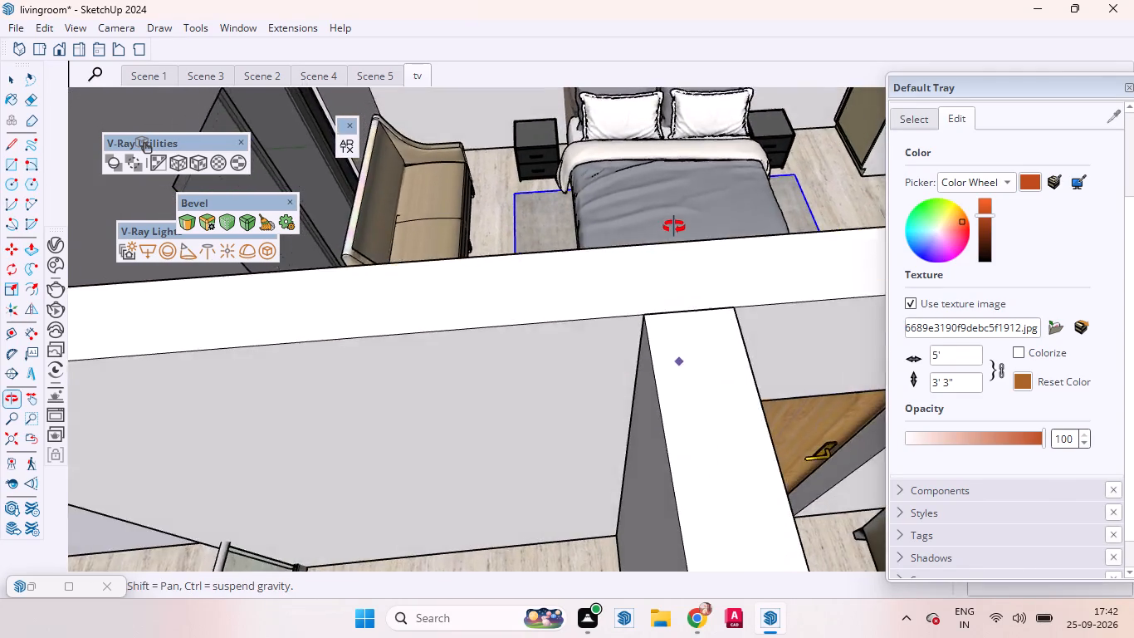
pyautogui.moveTo(674, 227); pyautogui.dragTo(723, 301, button='middle')
pyautogui.scroll(-6, 596, 333)
pyautogui.scroll(14, 596, 333)
pyautogui.moveTo(511, 331); pyautogui.dragTo(617, 120, button='middle')
pyautogui.scroll(1, 537, 314)
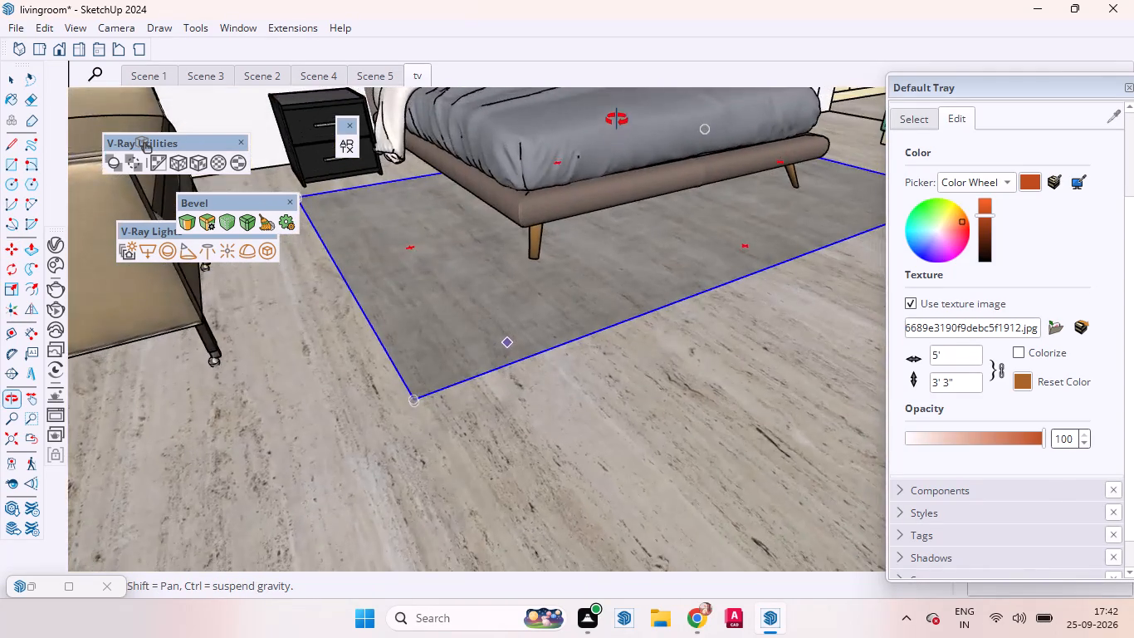
pyautogui.moveTo(617, 120); pyautogui.dragTo(513, 429, button='middle')
pyautogui.scroll(-9, 520, 433)
pyautogui.scroll(1, 513, 365)
pyautogui.scroll(-5, 513, 361)
pyautogui.scroll(1, 515, 353)
pyautogui.scroll(-2, 572, 352)
pyautogui.scroll(2, 580, 353)
pyautogui.scroll(-10, 582, 353)
pyautogui.moveTo(604, 389); pyautogui.dragTo(409, 272, button='middle')
pyautogui.scroll(8, 644, 366)
pyautogui.scroll(-1, 645, 407)
pyautogui.scroll(1, 645, 407)
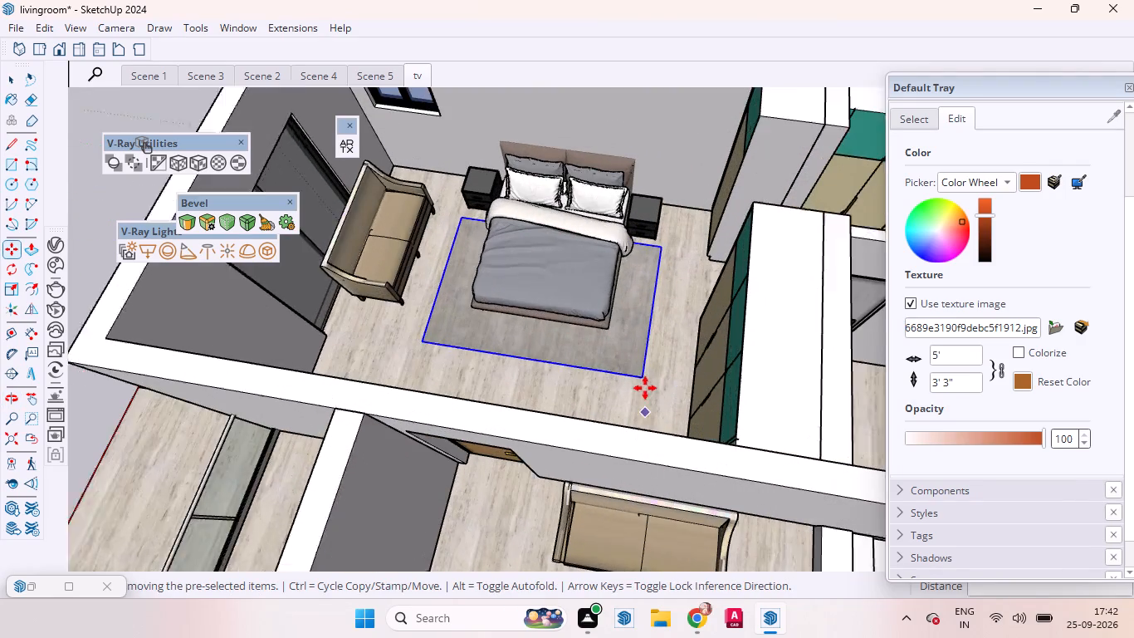
# Copy the grey carpet about 30' along the house into the bedroom with the TV unit, laying it beneath the bed.
pyautogui.click(642, 378)
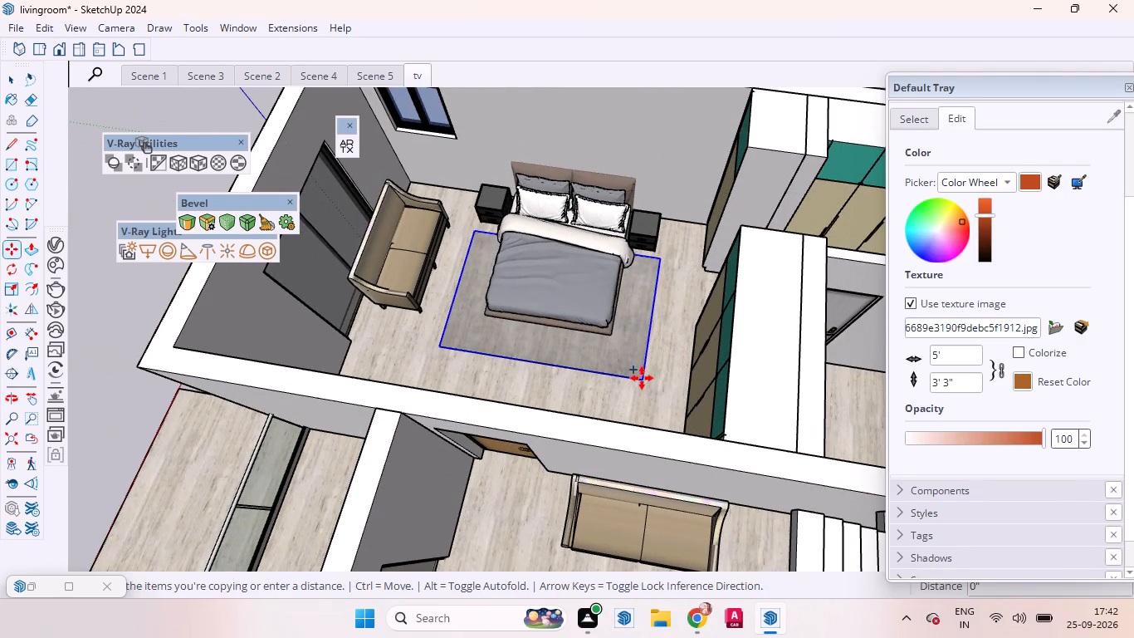
pyautogui.click(642, 378)
pyautogui.scroll(-5, 638, 407)
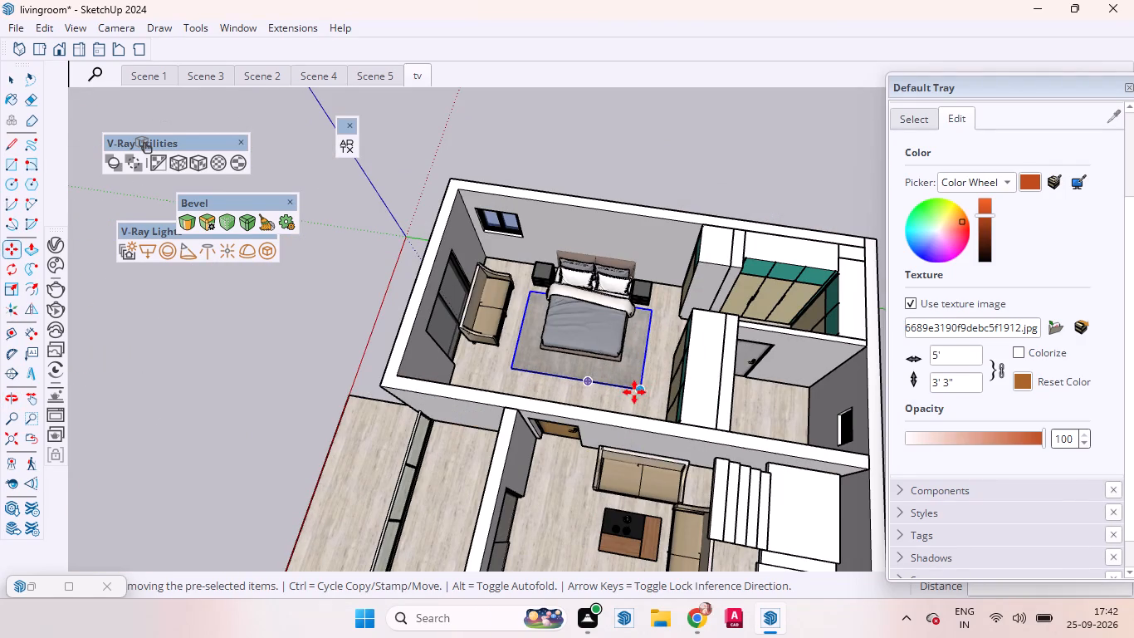
pyautogui.click(638, 384)
pyautogui.scroll(-4, 623, 410)
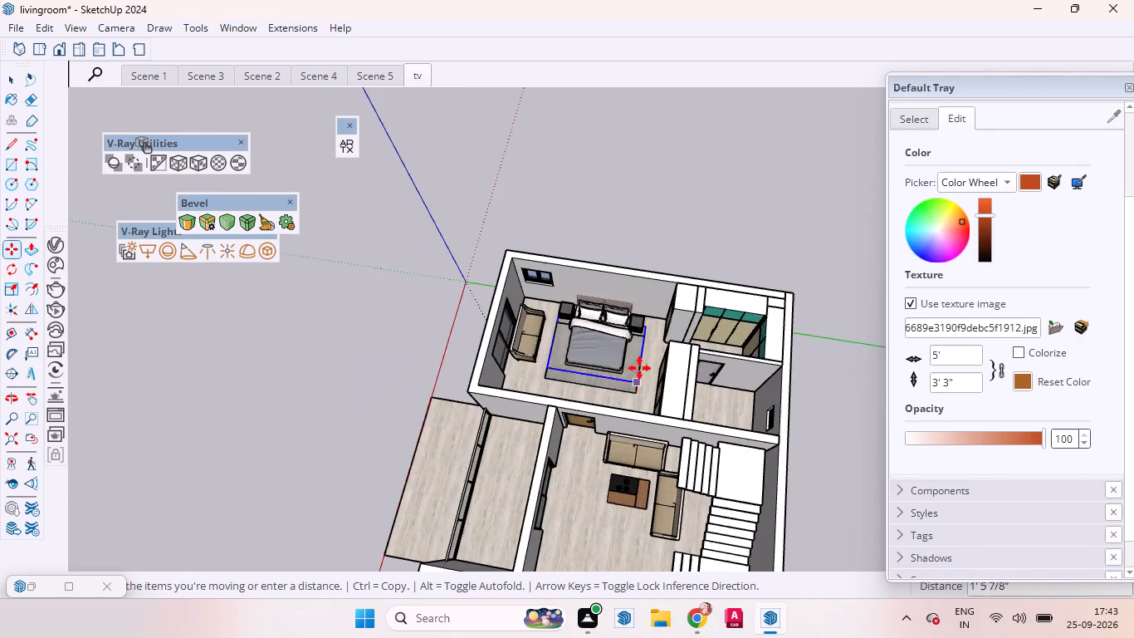
pyautogui.scroll(-7, 639, 368)
pyautogui.scroll(6, 649, 336)
pyautogui.scroll(-2, 649, 336)
pyautogui.scroll(6, 616, 537)
pyautogui.scroll(-1, 623, 514)
pyautogui.scroll(11, 623, 513)
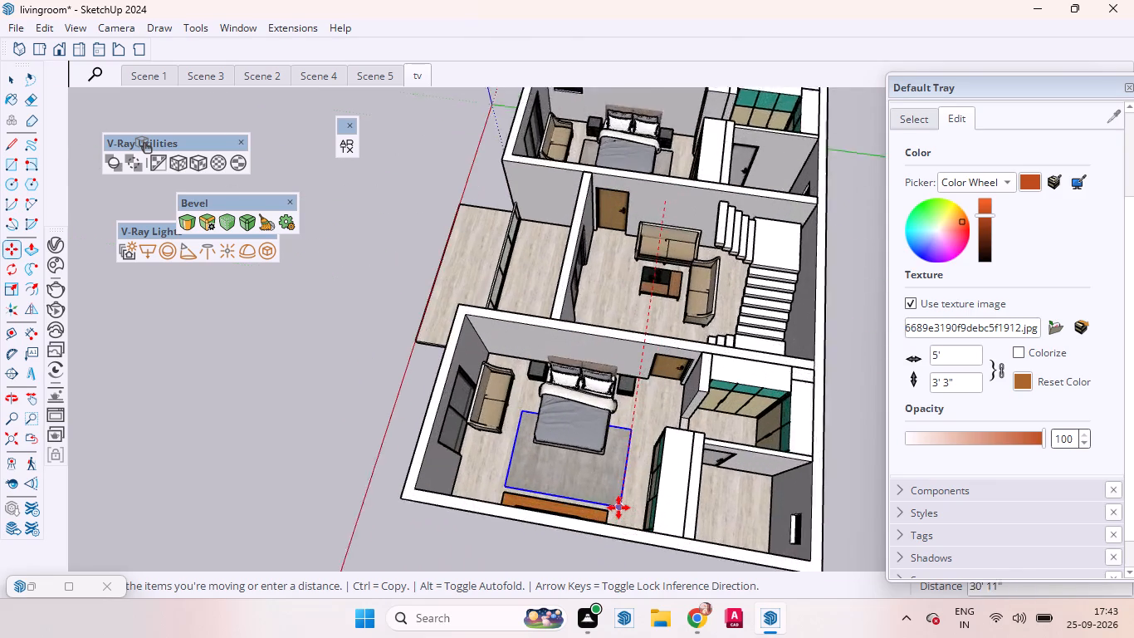
pyautogui.scroll(3, 618, 508)
pyautogui.scroll(-2, 618, 508)
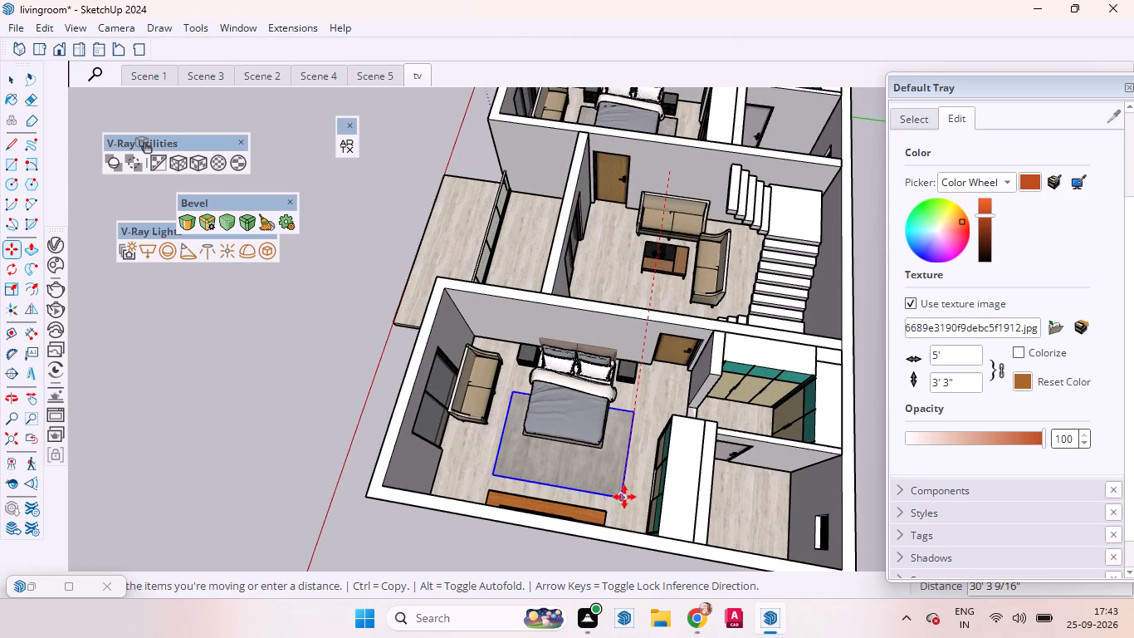
pyautogui.click(624, 490)
# Nudge the copied carpet by its front corner about 4" across the floor of the TV bedroom.
pyautogui.moveTo(525, 460); pyautogui.dragTo(598, 476, button='middle')
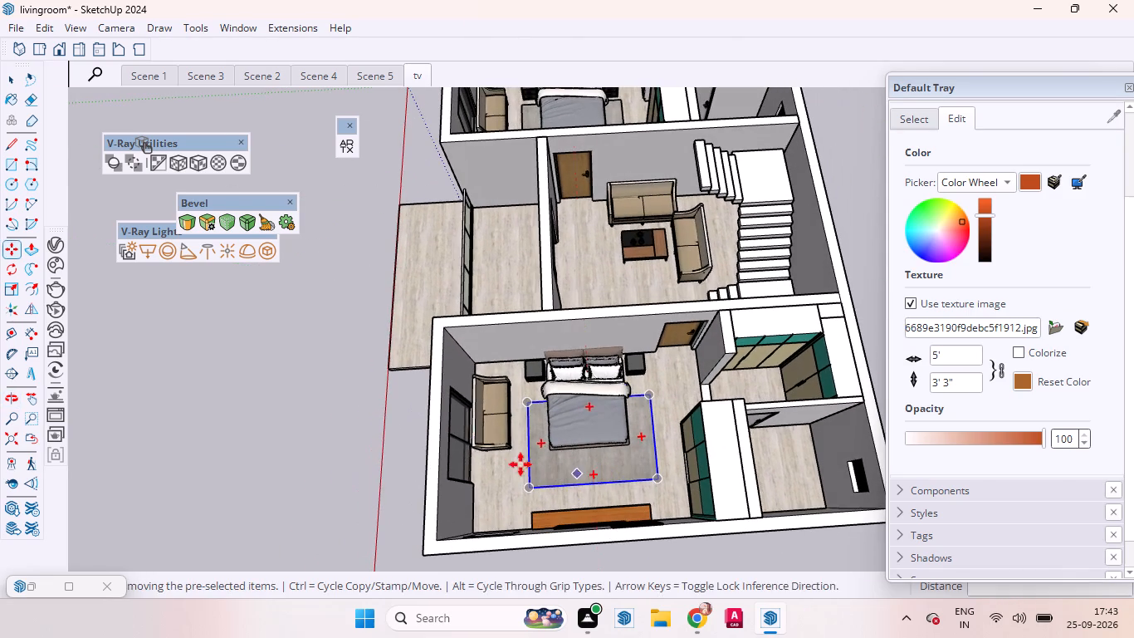
pyautogui.click(531, 486)
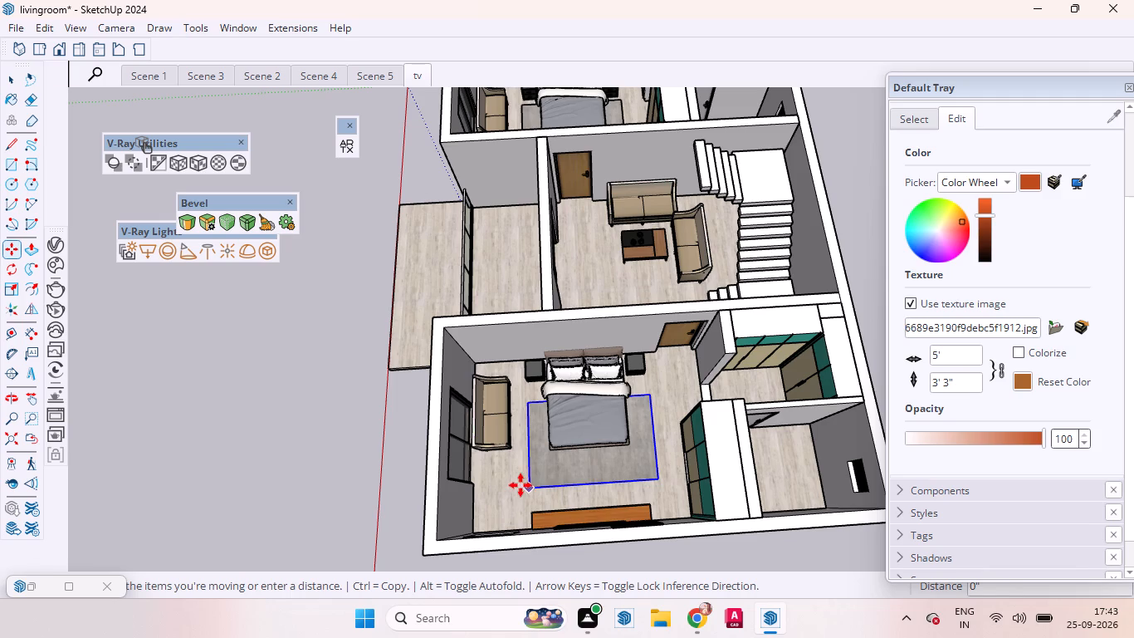
pyautogui.scroll(2, 520, 484)
pyautogui.scroll(-1, 520, 484)
pyautogui.scroll(8, 520, 484)
pyautogui.scroll(-1, 523, 488)
pyautogui.scroll(1, 523, 488)
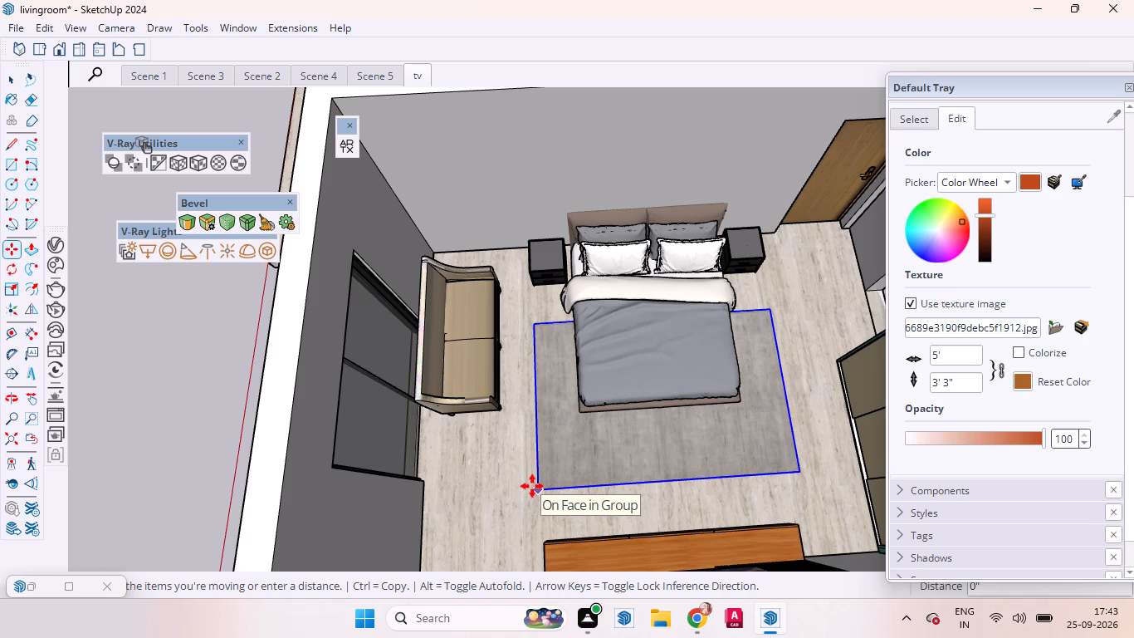
pyautogui.scroll(9, 530, 488)
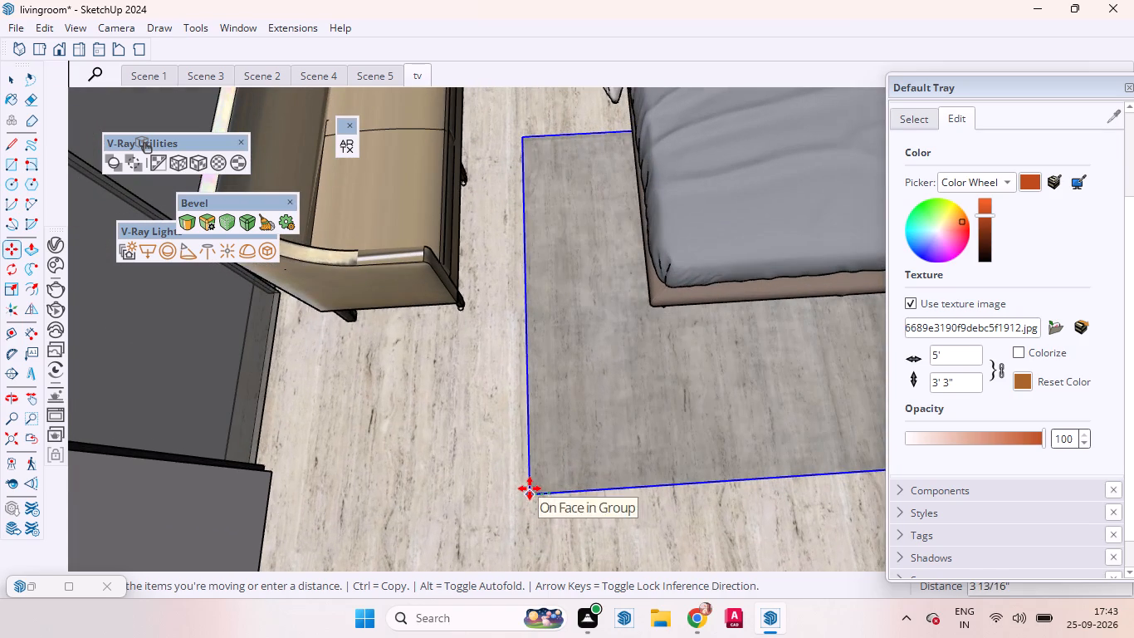
pyautogui.click(530, 488)
# Raise the TV bedroom's carpet by its corner about 1/2" along the blue axis, above the floor surface.
pyautogui.press('space')
pyautogui.scroll(8, 555, 519)
pyautogui.scroll(-2, 526, 472)
pyautogui.scroll(3, 526, 472)
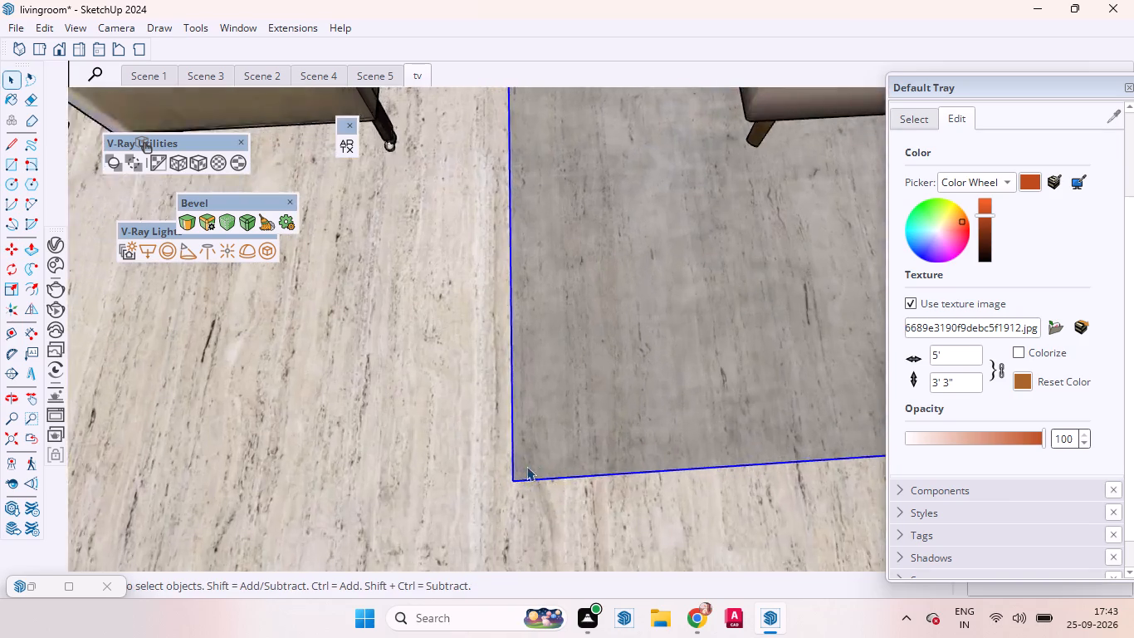
pyautogui.scroll(17, 526, 466)
pyautogui.moveTo(505, 498); pyautogui.dragTo(509, 409, button='middle')
pyautogui.scroll(1, 509, 432)
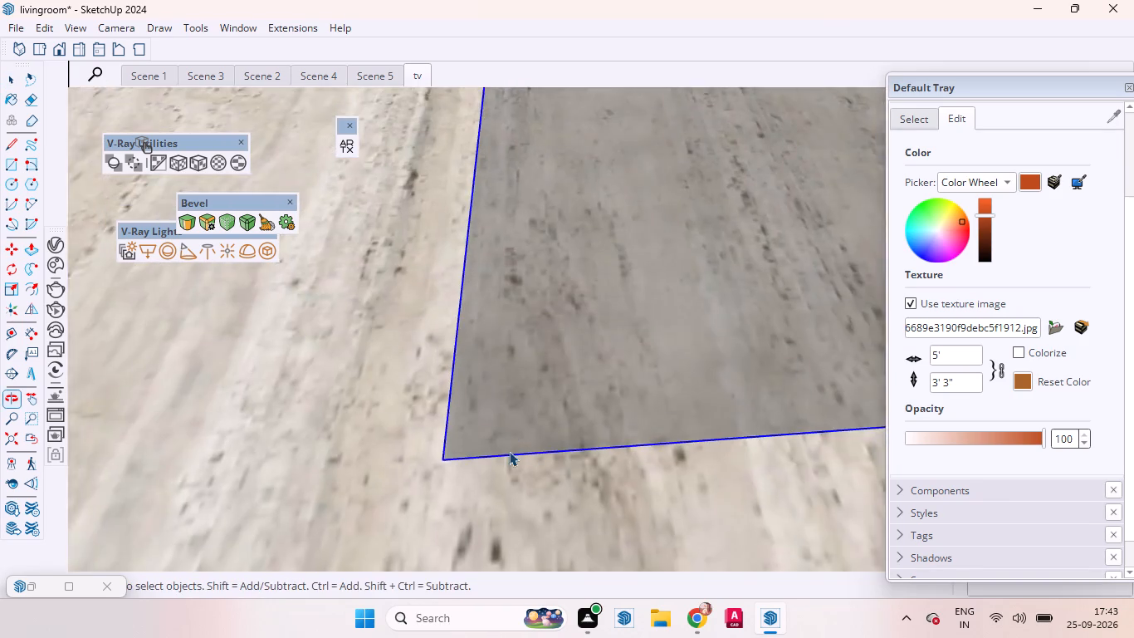
pyautogui.press('m')
pyautogui.scroll(3, 458, 513)
pyautogui.scroll(-6, 454, 489)
pyautogui.scroll(1, 453, 487)
pyautogui.scroll(-1, 452, 483)
pyautogui.scroll(1, 452, 480)
pyautogui.scroll(-2, 452, 478)
pyautogui.scroll(1, 452, 476)
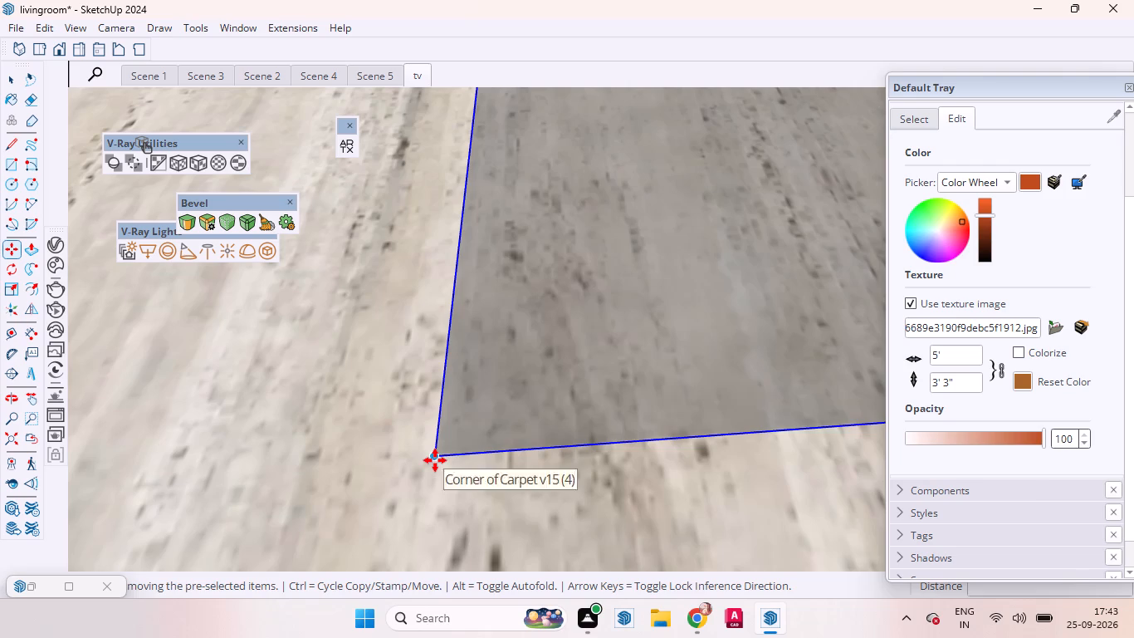
pyautogui.click(435, 460)
pyautogui.press('Up')
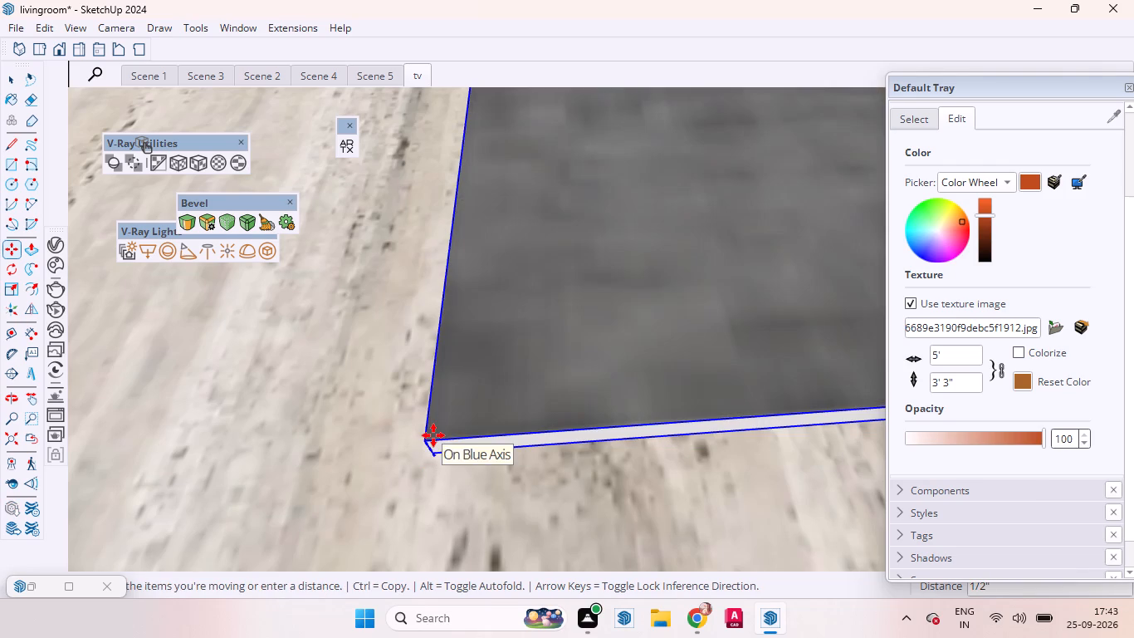
pyautogui.click(433, 436)
pyautogui.press('space')
# Raise the carpet in the bedroom nearest the origin by its corner about 1/2" along the blue axis.
pyautogui.scroll(-18, 469, 479)
pyautogui.scroll(6, 473, 459)
pyautogui.scroll(-6, 474, 459)
pyautogui.scroll(1, 477, 480)
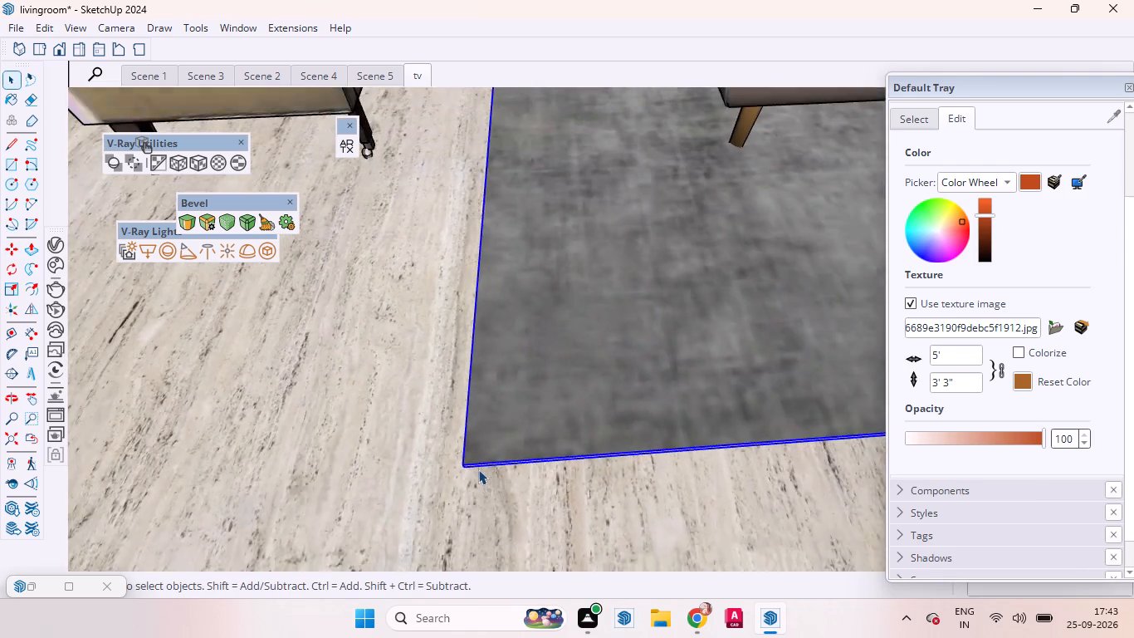
pyautogui.scroll(-4, 478, 469)
pyautogui.scroll(2, 479, 473)
pyautogui.scroll(-16, 479, 473)
pyautogui.scroll(1, 477, 463)
pyautogui.scroll(-1, 477, 464)
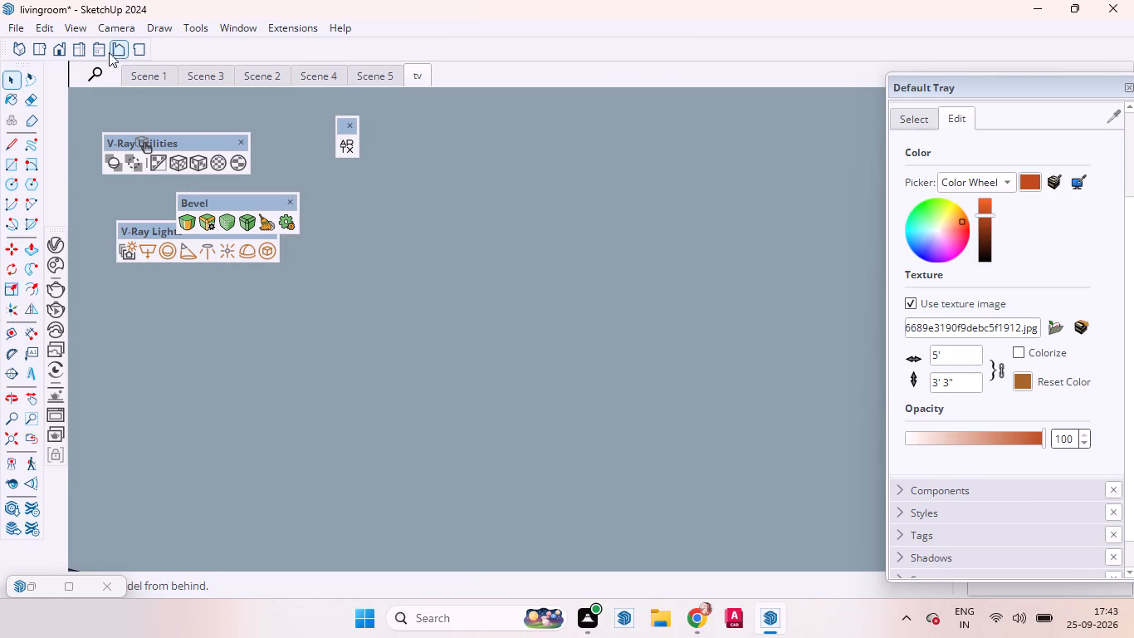
pyautogui.click(38, 43)
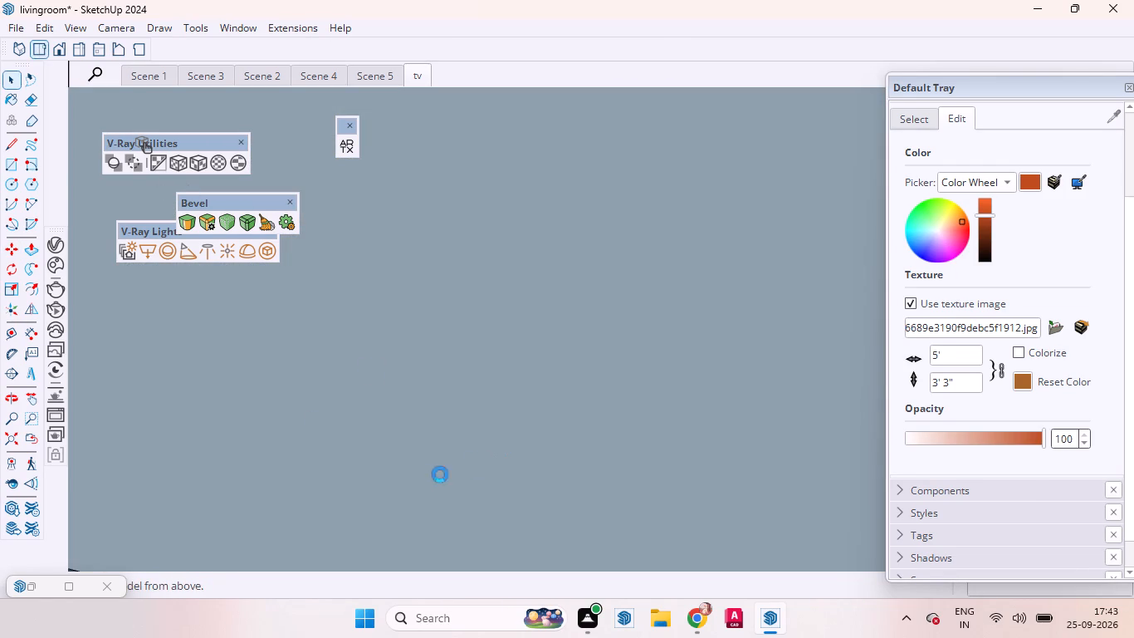
pyautogui.scroll(-1, 579, 449)
pyautogui.scroll(2, 579, 449)
pyautogui.scroll(-7, 579, 447)
pyautogui.scroll(3, 594, 429)
pyautogui.scroll(-4, 594, 429)
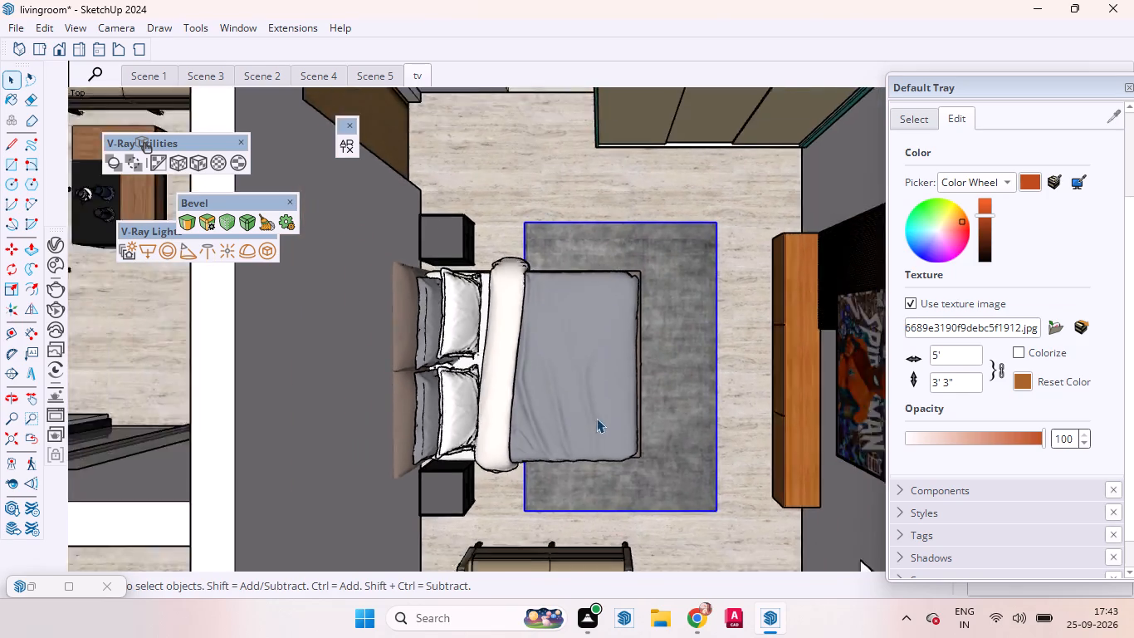
pyautogui.scroll(-13, 596, 418)
pyautogui.scroll(1, 622, 375)
pyautogui.scroll(-3, 624, 375)
pyautogui.moveTo(792, 425); pyautogui.dragTo(804, 425)
pyautogui.scroll(1, 212, 415)
pyautogui.scroll(-1, 214, 414)
pyautogui.scroll(2, 215, 414)
pyautogui.scroll(-1, 217, 411)
pyautogui.scroll(6, 218, 410)
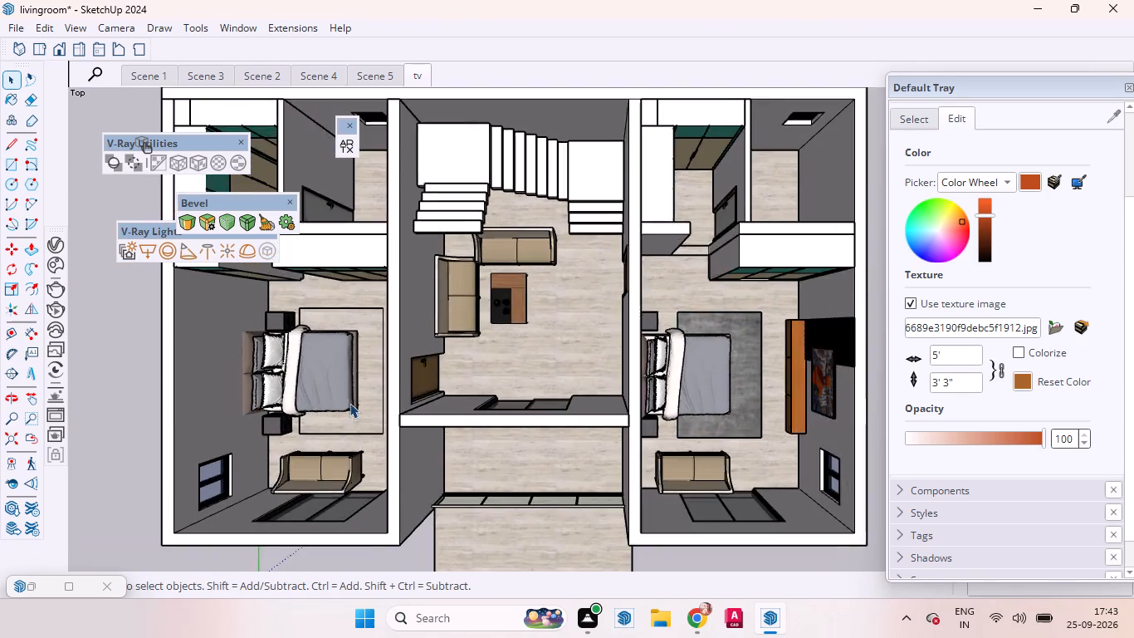
pyautogui.scroll(8, 349, 403)
pyautogui.click(406, 413)
pyautogui.scroll(3, 388, 446)
pyautogui.scroll(-1, 389, 447)
pyautogui.scroll(2, 389, 447)
pyautogui.scroll(-1, 390, 447)
pyautogui.scroll(12, 393, 446)
pyautogui.scroll(-2, 434, 498)
pyautogui.scroll(4, 434, 498)
pyautogui.moveTo(419, 492); pyautogui.dragTo(418, 453, button='middle')
pyautogui.press('m')
pyautogui.scroll(6, 451, 475)
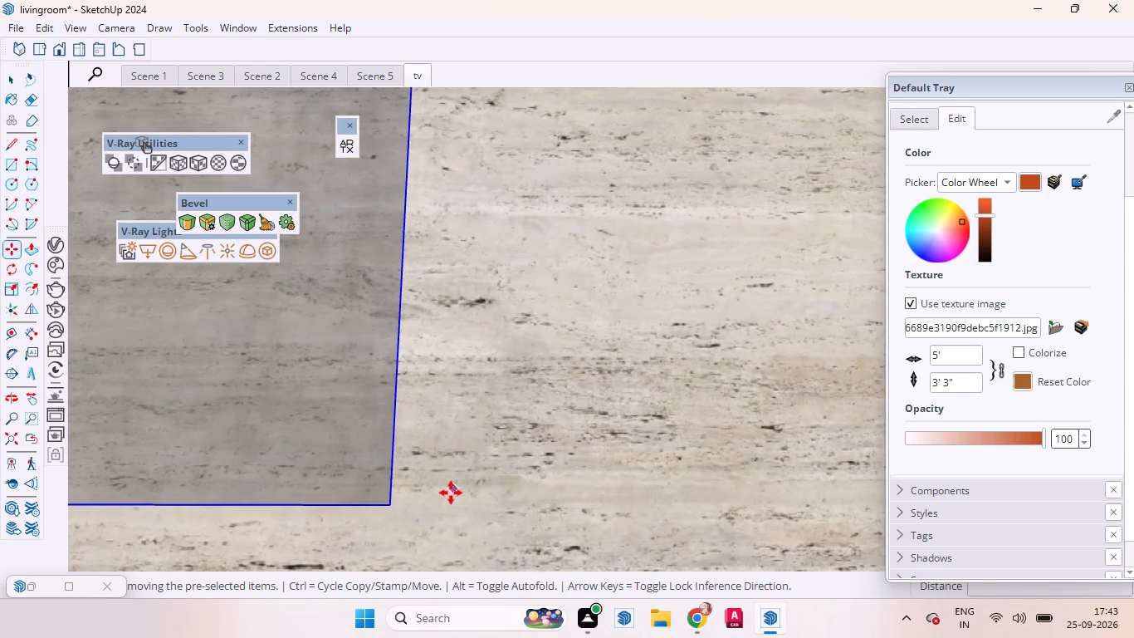
pyautogui.press('Up')
pyautogui.click(393, 505)
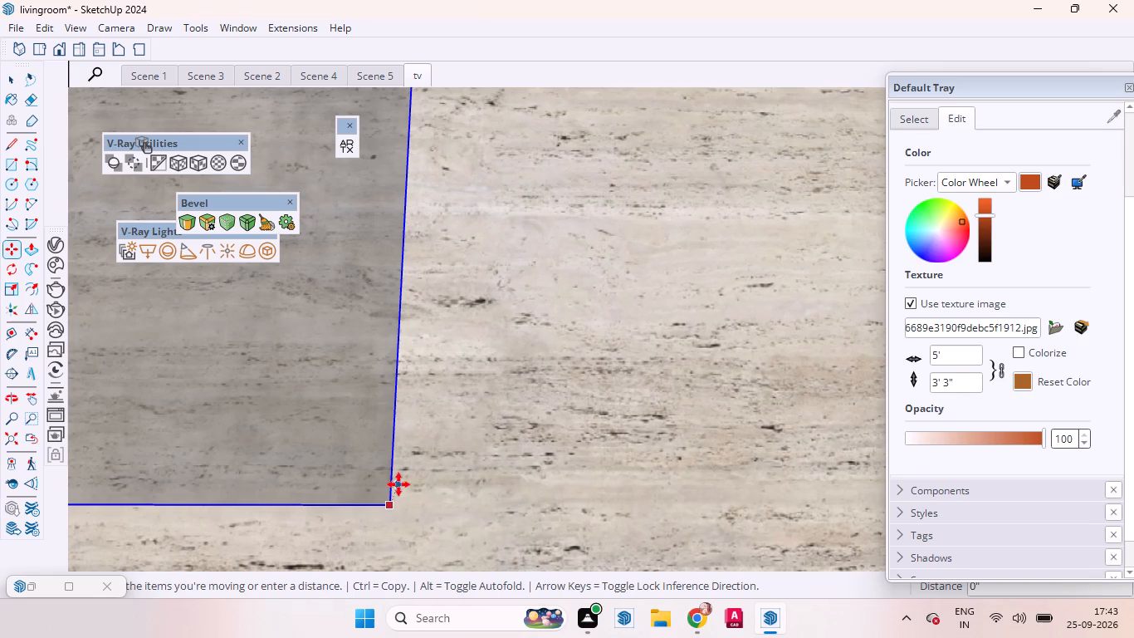
pyautogui.scroll(4, 390, 508)
pyautogui.scroll(-1, 390, 508)
pyautogui.scroll(9, 390, 508)
pyautogui.scroll(-1, 383, 523)
pyautogui.scroll(4, 383, 523)
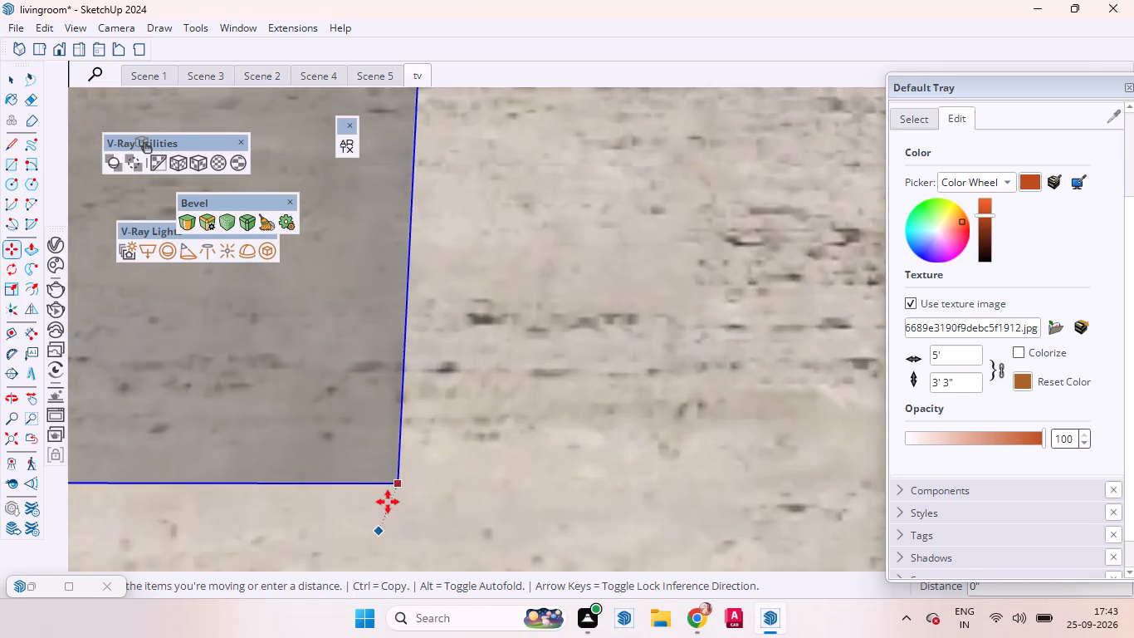
pyautogui.scroll(3, 388, 502)
pyautogui.moveTo(395, 507); pyautogui.dragTo(365, 269, button='middle')
pyautogui.scroll(8, 346, 342)
pyautogui.scroll(-1, 350, 433)
pyautogui.scroll(5, 350, 433)
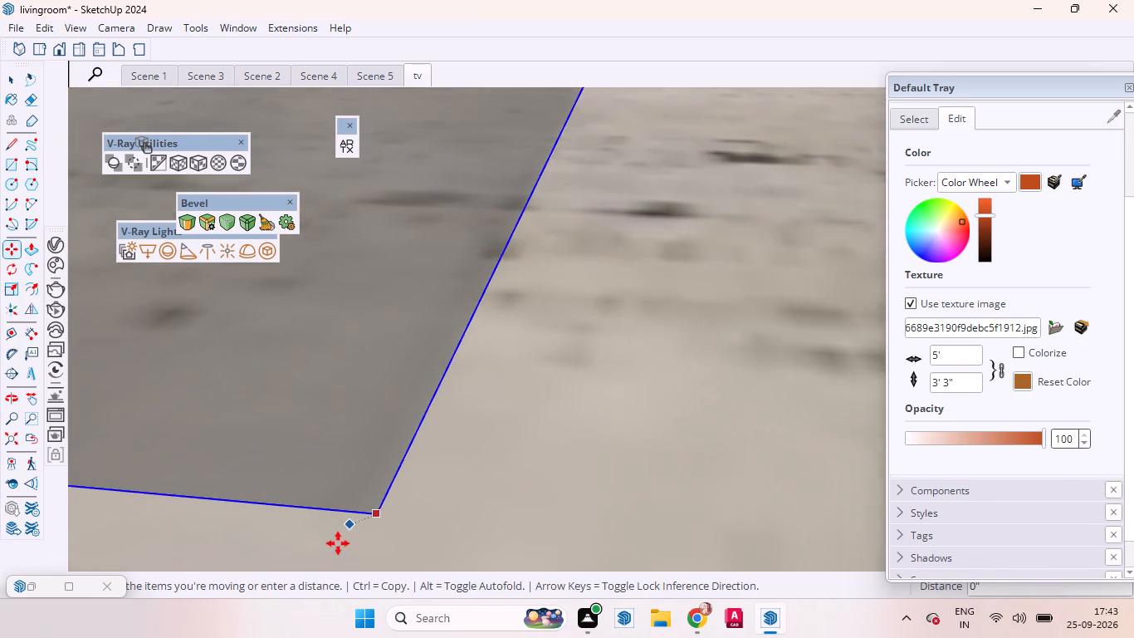
pyautogui.scroll(1, 315, 505)
pyautogui.middleClick(314, 484)
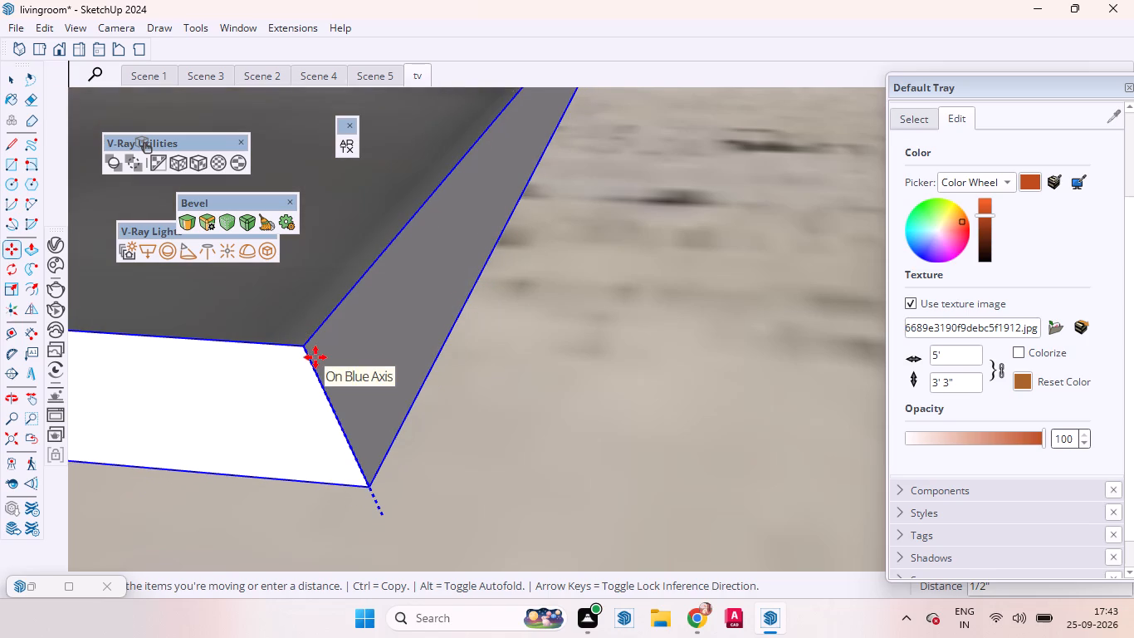
pyautogui.click(315, 357)
# Nudge the raised carpet in the bedroom nearest the origin by its lower corner about 1/8".
pyautogui.scroll(2, 349, 472)
pyautogui.scroll(-4, 349, 472)
pyautogui.scroll(2, 349, 473)
pyautogui.click(370, 485)
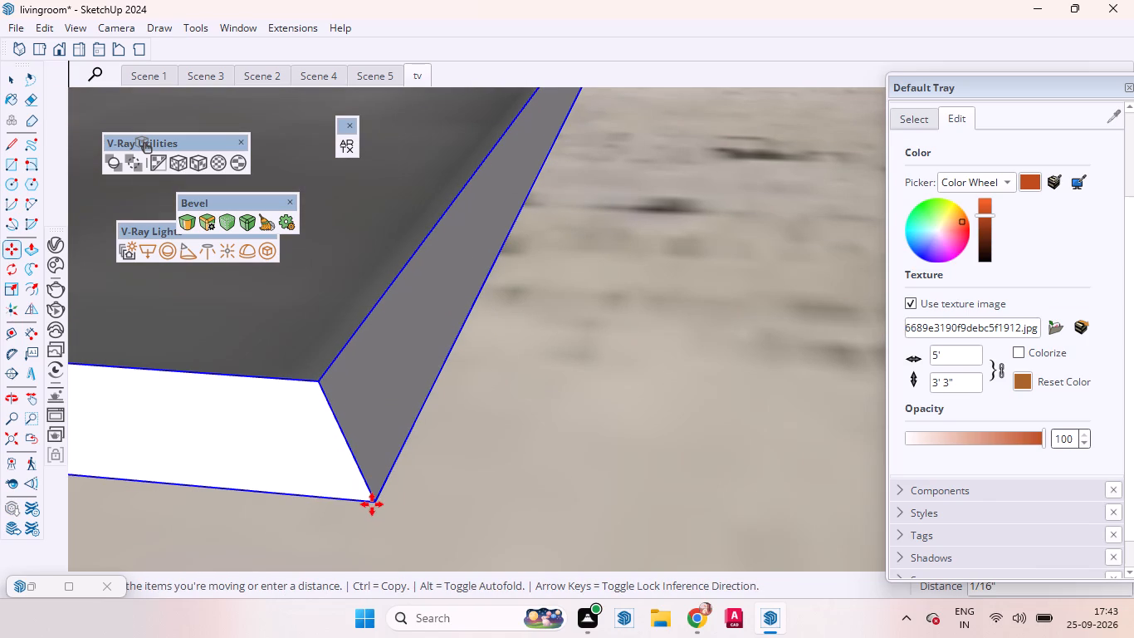
pyautogui.click(376, 521)
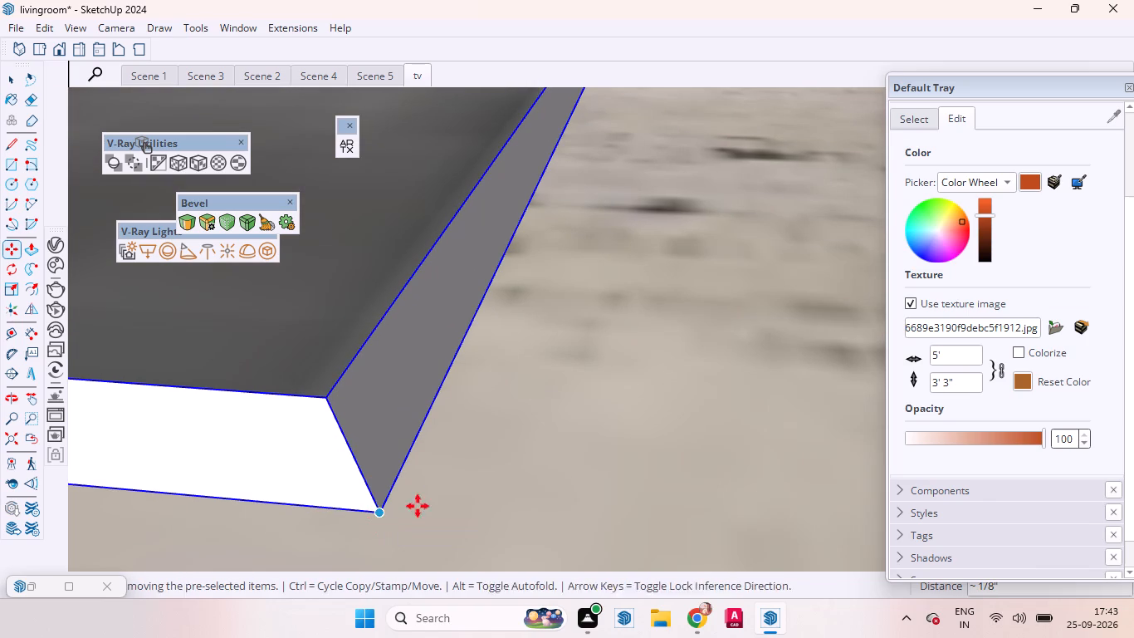
pyautogui.press('space')
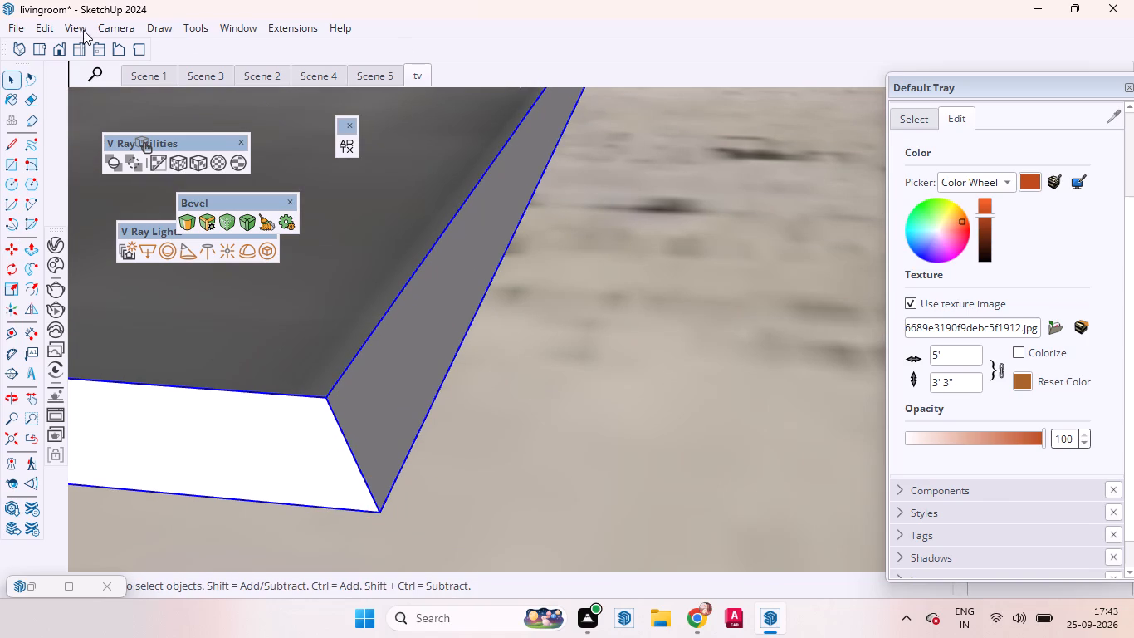
# Examine the carpets in both bedrooms from directly above, with nothing left selected.
pyautogui.click(29, 52)
pyautogui.scroll(-2, 257, 312)
pyautogui.scroll(1, 296, 317)
pyautogui.scroll(-3, 304, 318)
pyautogui.scroll(1, 345, 321)
pyautogui.scroll(-4, 349, 321)
pyautogui.scroll(1, 504, 337)
pyautogui.scroll(-1, 520, 344)
pyautogui.scroll(1, 524, 346)
pyautogui.scroll(-1, 540, 346)
pyautogui.scroll(3, 549, 340)
pyautogui.scroll(-10, 563, 340)
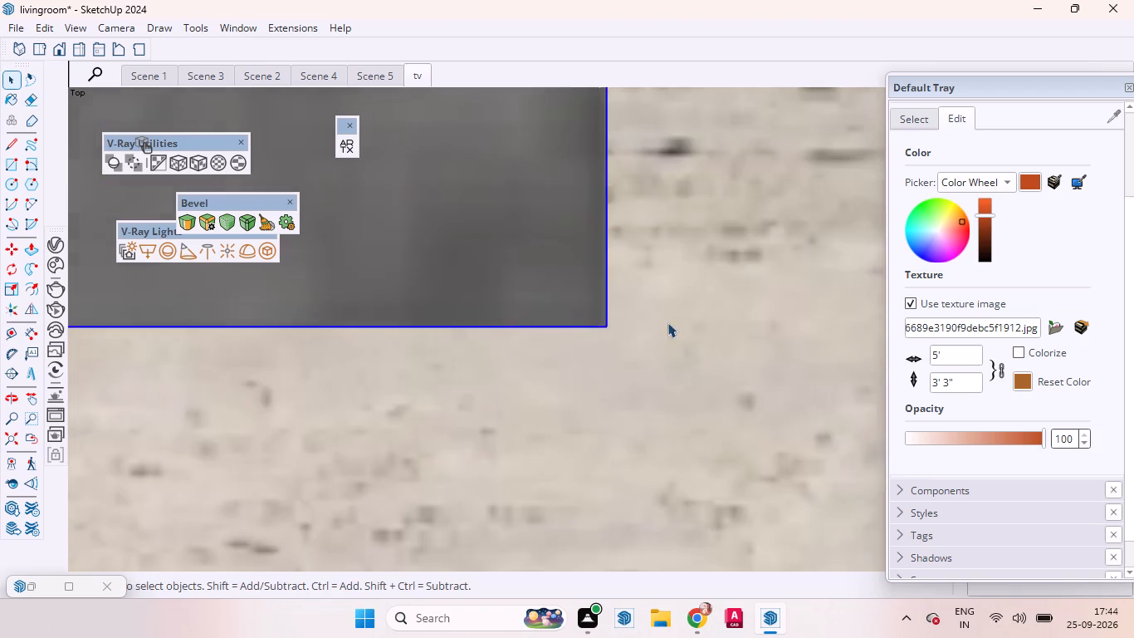
pyautogui.scroll(-5, 667, 322)
pyautogui.scroll(2, 546, 319)
pyautogui.scroll(-10, 569, 320)
pyautogui.scroll(3, 583, 317)
pyautogui.scroll(-20, 585, 317)
pyautogui.scroll(-5, 585, 317)
pyautogui.scroll(1, 518, 272)
pyautogui.scroll(-3, 535, 273)
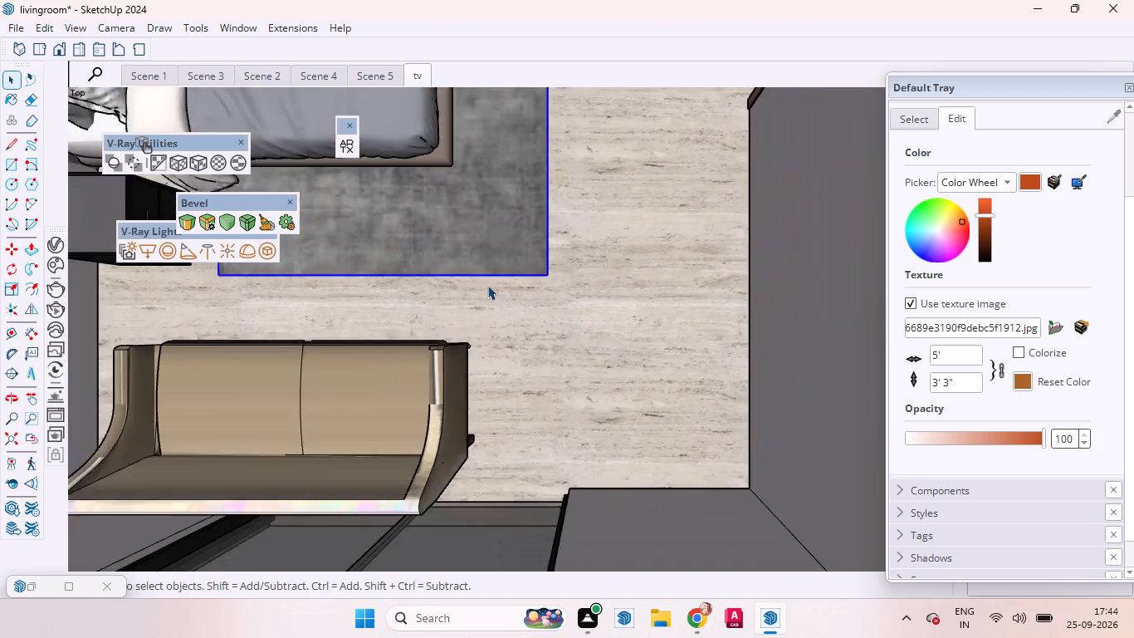
pyautogui.scroll(-10, 487, 285)
pyautogui.scroll(1, 431, 264)
pyautogui.scroll(-8, 513, 272)
pyautogui.scroll(1, 209, 257)
pyautogui.scroll(-7, 212, 259)
pyautogui.click(414, 415)
pyautogui.scroll(-8, 556, 425)
pyautogui.scroll(3, 511, 440)
pyautogui.scroll(-5, 512, 446)
pyautogui.scroll(1, 525, 479)
pyautogui.scroll(1, 535, 338)
pyautogui.scroll(-1, 535, 338)
pyautogui.scroll(2, 535, 338)
# Look over the whole furnished house and both bedrooms from several angles, down to a low viewpoint.
pyautogui.moveTo(563, 406); pyautogui.dragTo(341, 271, button='middle')
pyautogui.scroll(4, 662, 282)
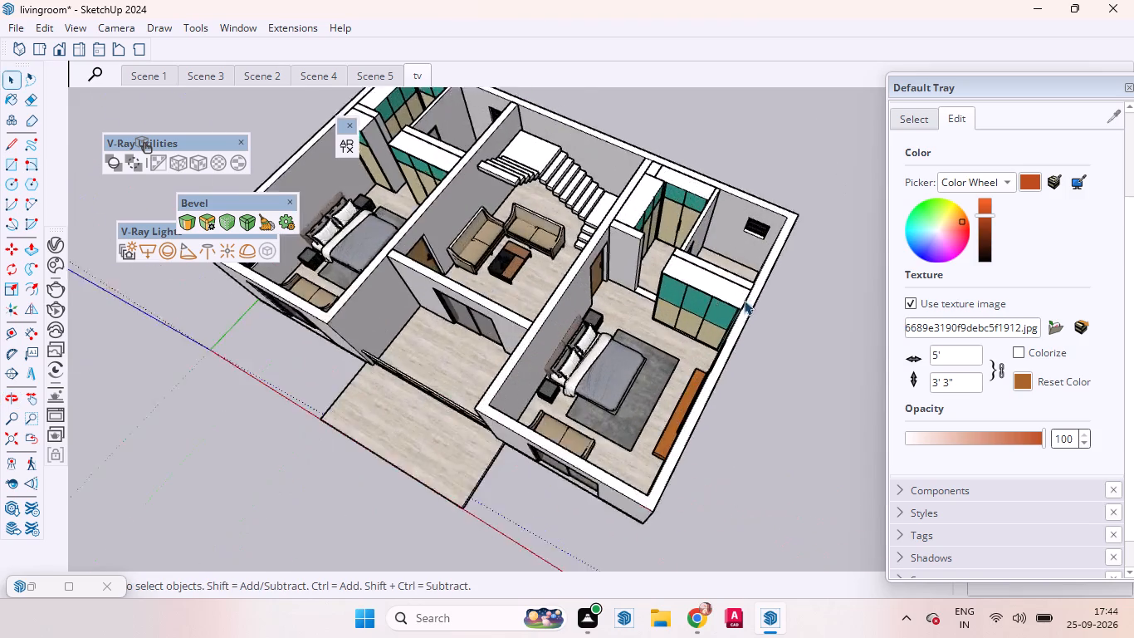
pyautogui.scroll(7, 744, 300)
pyautogui.scroll(-5, 516, 384)
pyautogui.scroll(-12, 385, 346)
pyautogui.moveTo(365, 340); pyautogui.dragTo(615, 275, button='middle')
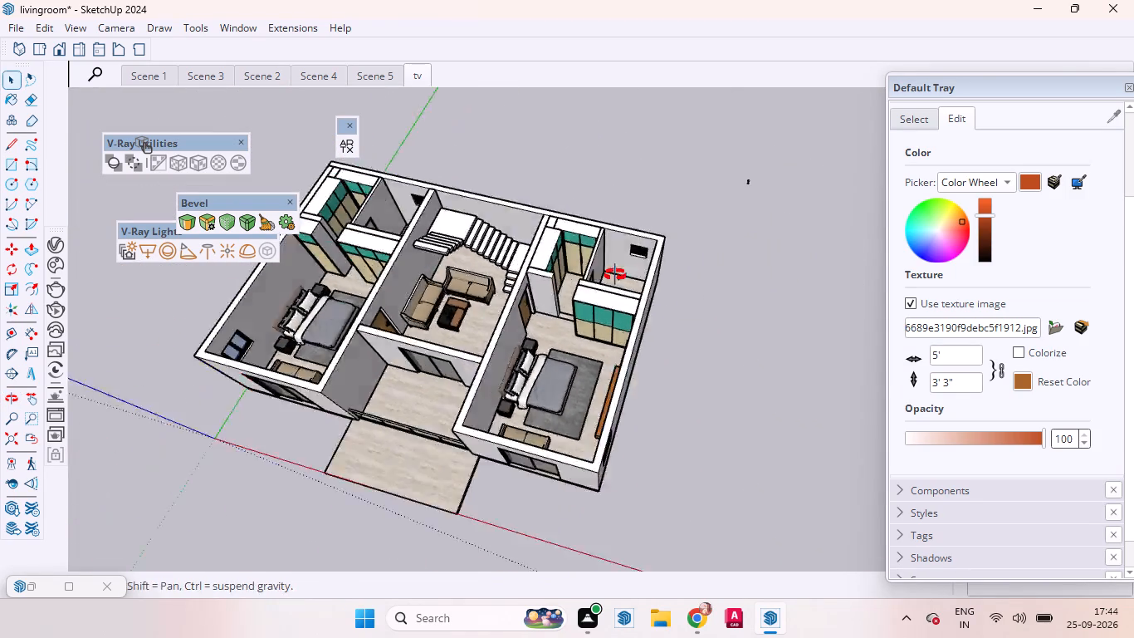
pyautogui.moveTo(615, 275); pyautogui.dragTo(625, 267, button='middle')
pyautogui.scroll(1, 370, 350)
pyautogui.scroll(-2, 371, 352)
pyautogui.moveTo(408, 356); pyautogui.dragTo(572, 315, button='middle')
pyautogui.scroll(1, 475, 356)
pyautogui.moveTo(352, 480); pyautogui.dragTo(638, 366, button='middle')
pyautogui.moveTo(450, 470); pyautogui.dragTo(648, 403, button='middle')
pyautogui.moveTo(553, 435); pyautogui.dragTo(178, 438, button='middle')
pyautogui.moveTo(481, 431); pyautogui.dragTo(142, 465, button='middle')
pyautogui.moveTo(417, 455); pyautogui.dragTo(138, 455, button='middle')
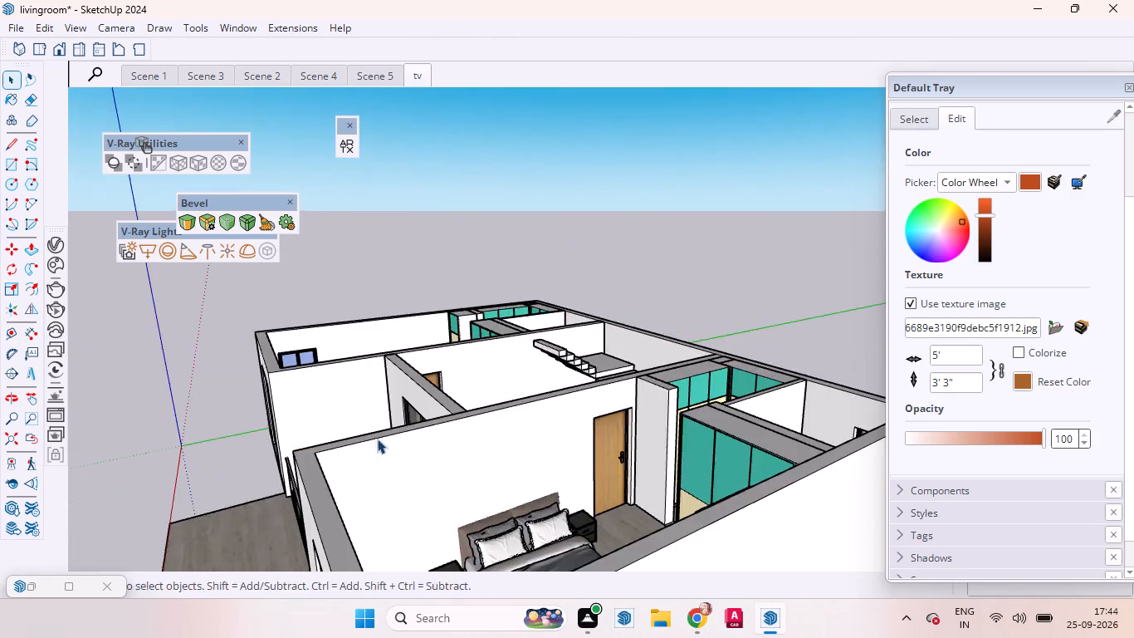
# Look over the house from all around and from above, towards the front balcony and both furnished bedrooms.
pyautogui.moveTo(398, 437); pyautogui.dragTo(195, 435, button='middle')
pyautogui.moveTo(377, 434); pyautogui.dragTo(123, 432, button='middle')
pyautogui.moveTo(447, 421); pyautogui.dragTo(221, 420, button='middle')
pyautogui.moveTo(411, 419); pyautogui.dragTo(125, 419, button='middle')
pyautogui.moveTo(401, 420); pyautogui.dragTo(101, 416, button='middle')
pyautogui.moveTo(289, 405); pyautogui.dragTo(51, 404, button='middle')
pyautogui.moveTo(287, 400); pyautogui.dragTo(103, 404, button='middle')
pyautogui.moveTo(349, 403); pyautogui.dragTo(94, 403, button='middle')
pyautogui.scroll(4, 309, 331)
pyautogui.moveTo(325, 392); pyautogui.dragTo(613, 493, button='middle')
pyautogui.scroll(-11, 464, 386)
pyautogui.moveTo(531, 367); pyautogui.dragTo(546, 534, button='middle')
pyautogui.scroll(1, 545, 533)
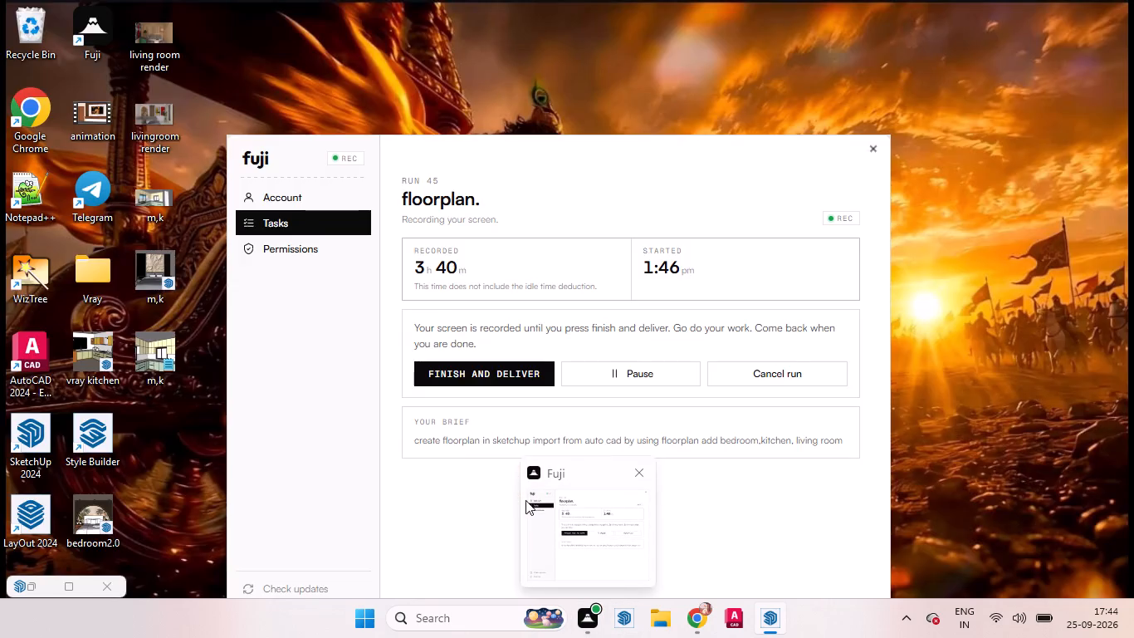
# Search 3D Warehouse for "balcony chair".
pyautogui.click(234, 27)
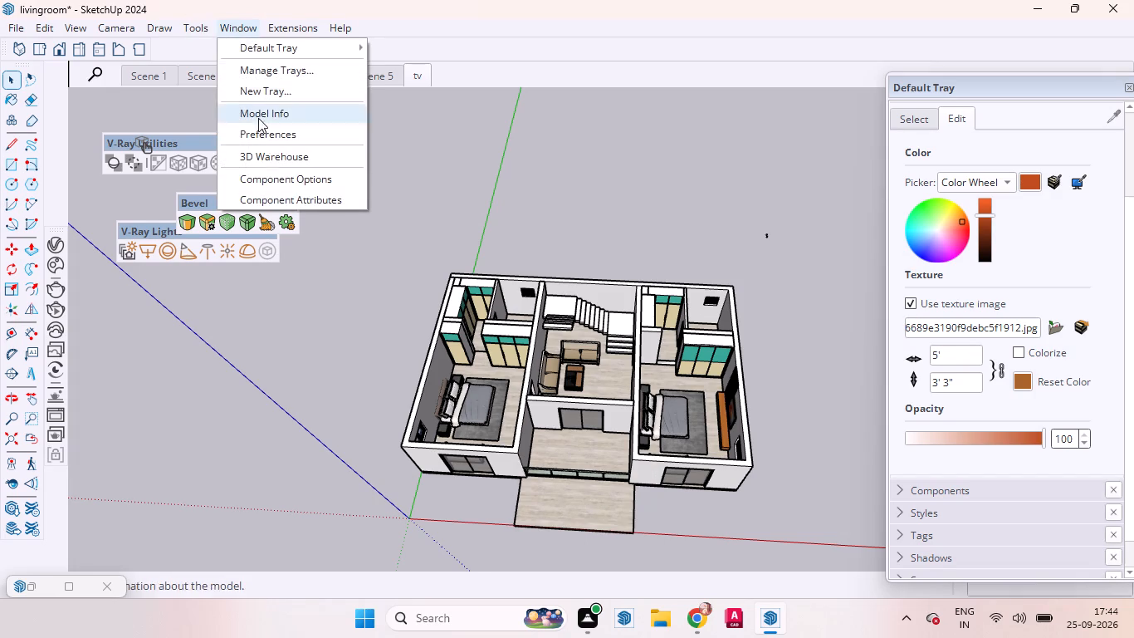
pyautogui.click(266, 154)
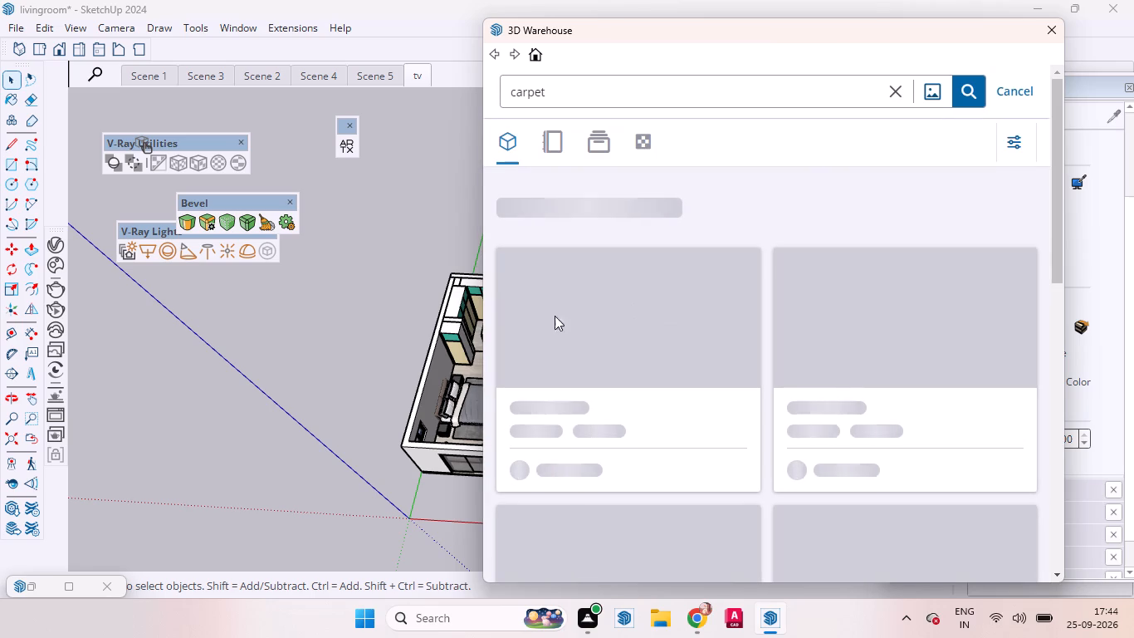
pyautogui.click(608, 101)
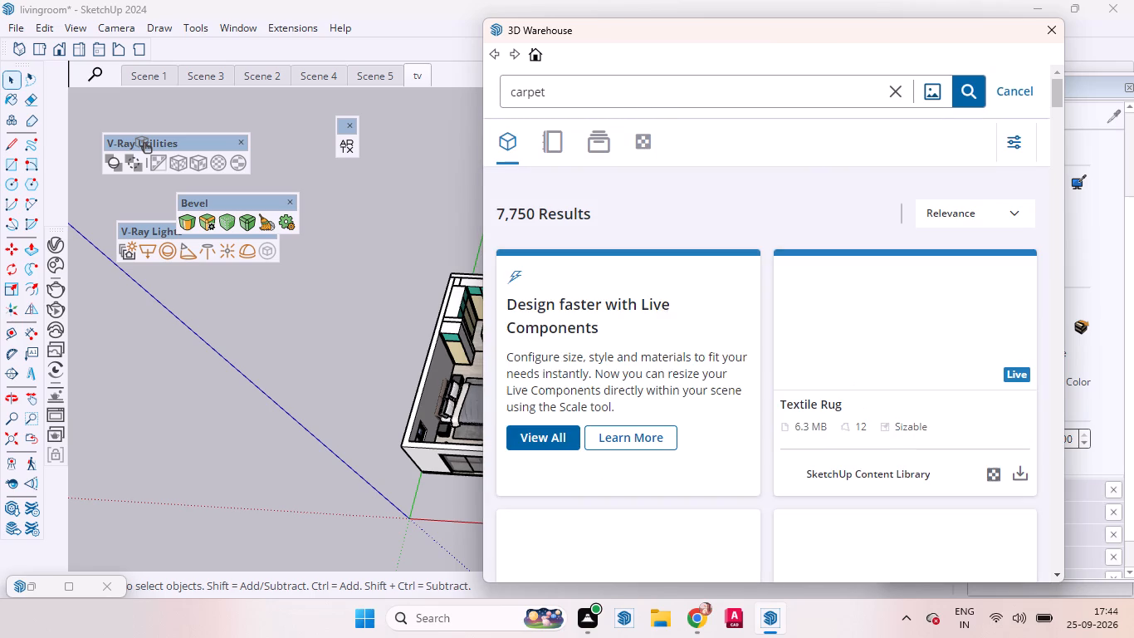
pyautogui.press('BackSpace')
pyautogui.press('BackSpace')
pyautogui.press('BackSpace')
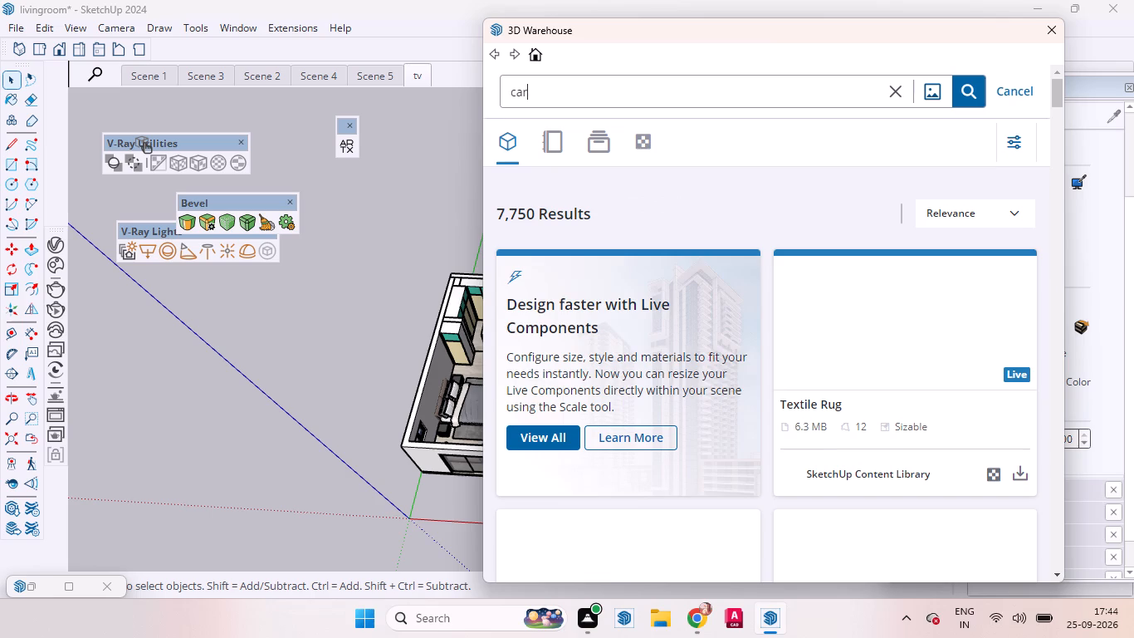
pyautogui.press('BackSpace')
pyautogui.press('BackSpace')
pyautogui.press('BackSpace')
pyautogui.write('bal')
pyautogui.write('co')
pyautogui.write('ny')
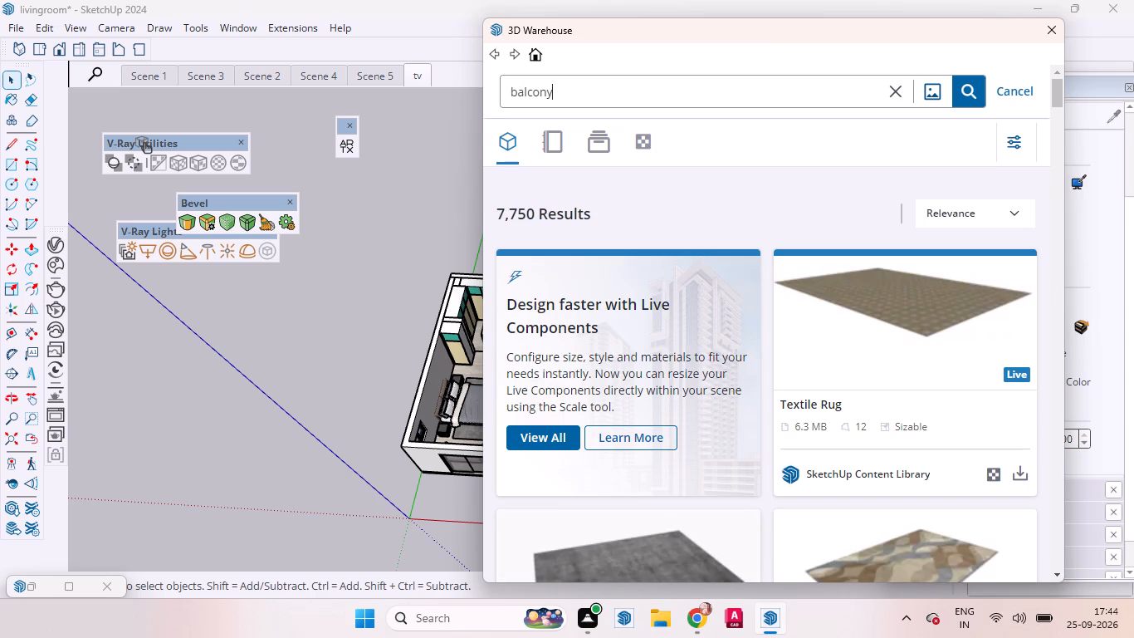
pyautogui.press('space')
pyautogui.write('chair')
pyautogui.press('Return')
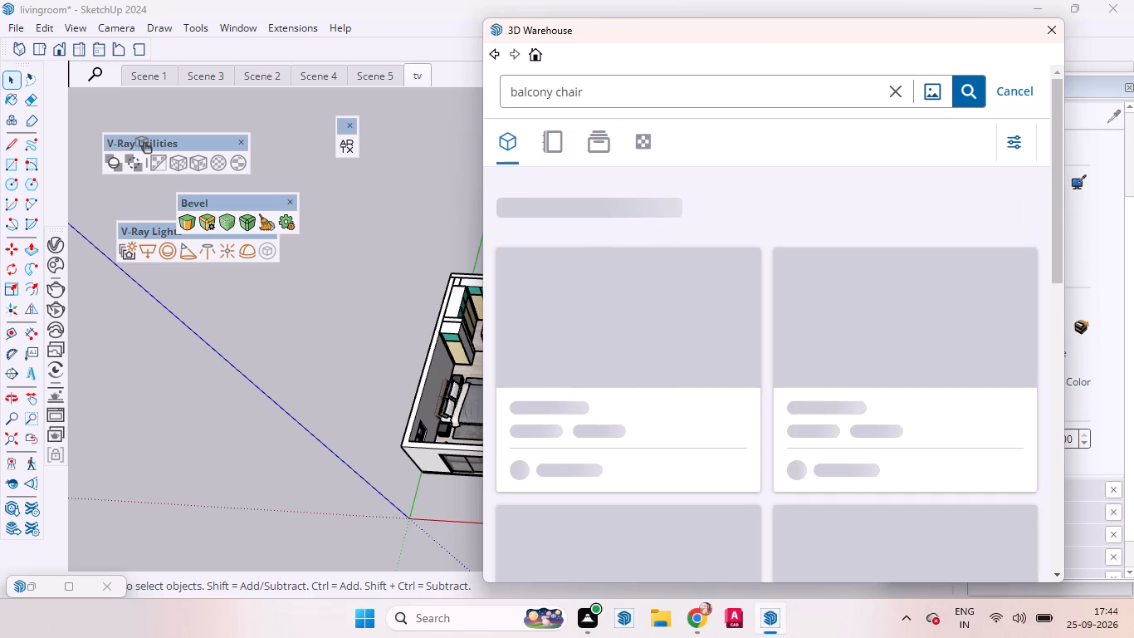
# Examine the house interior and balcony from above and from the side with the 3D Warehouse window moved aside.
pyautogui.moveTo(623, 30); pyautogui.dragTo(4, 287)
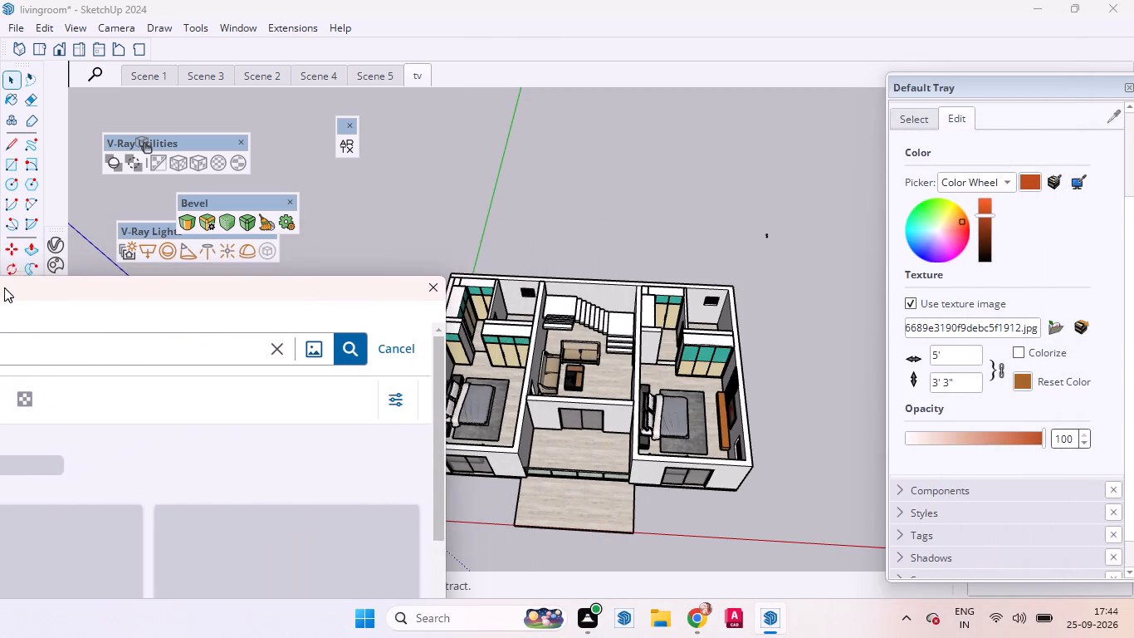
pyautogui.moveTo(4, 287); pyautogui.dragTo(0, 312)
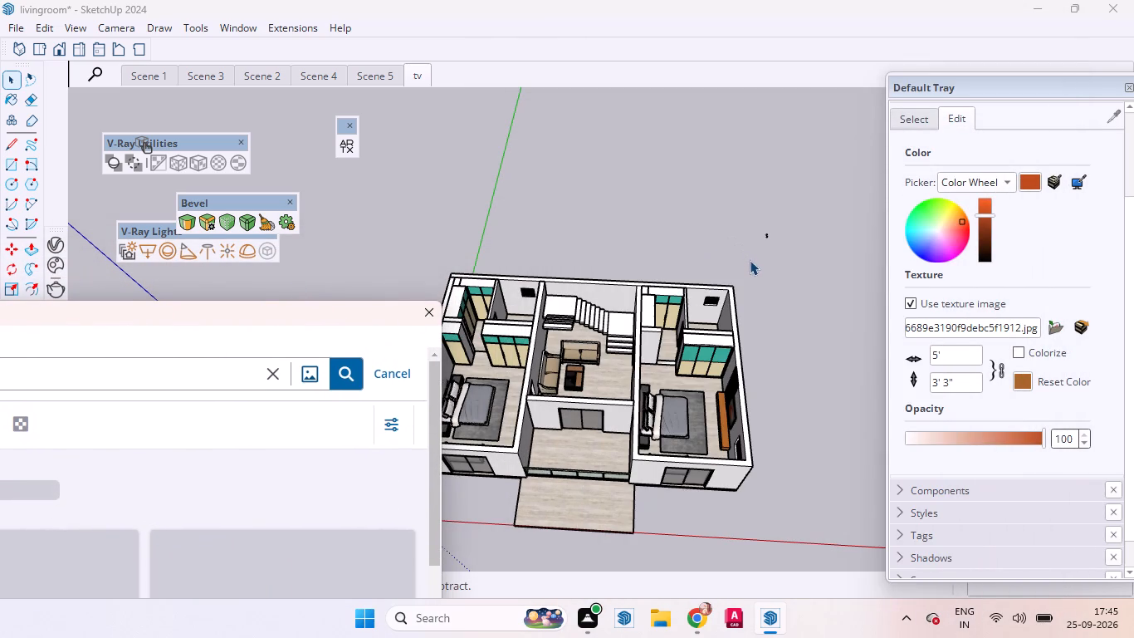
pyautogui.scroll(-5, 748, 277)
pyautogui.scroll(1, 758, 278)
pyautogui.scroll(-2, 762, 281)
pyautogui.scroll(1, 706, 302)
pyautogui.scroll(-1, 706, 305)
pyautogui.scroll(5, 706, 305)
pyautogui.scroll(-5, 749, 239)
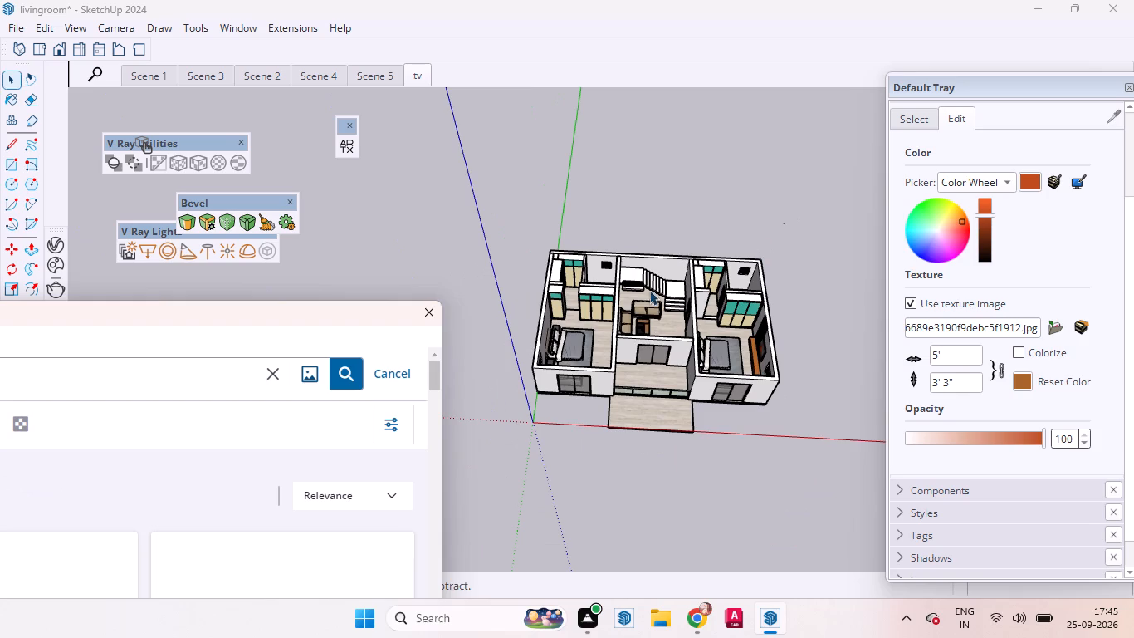
pyautogui.moveTo(616, 320); pyautogui.dragTo(572, 382, button='middle')
pyautogui.scroll(1, 582, 354)
pyautogui.scroll(6, 601, 239)
pyautogui.scroll(-3, 601, 238)
pyautogui.scroll(7, 601, 238)
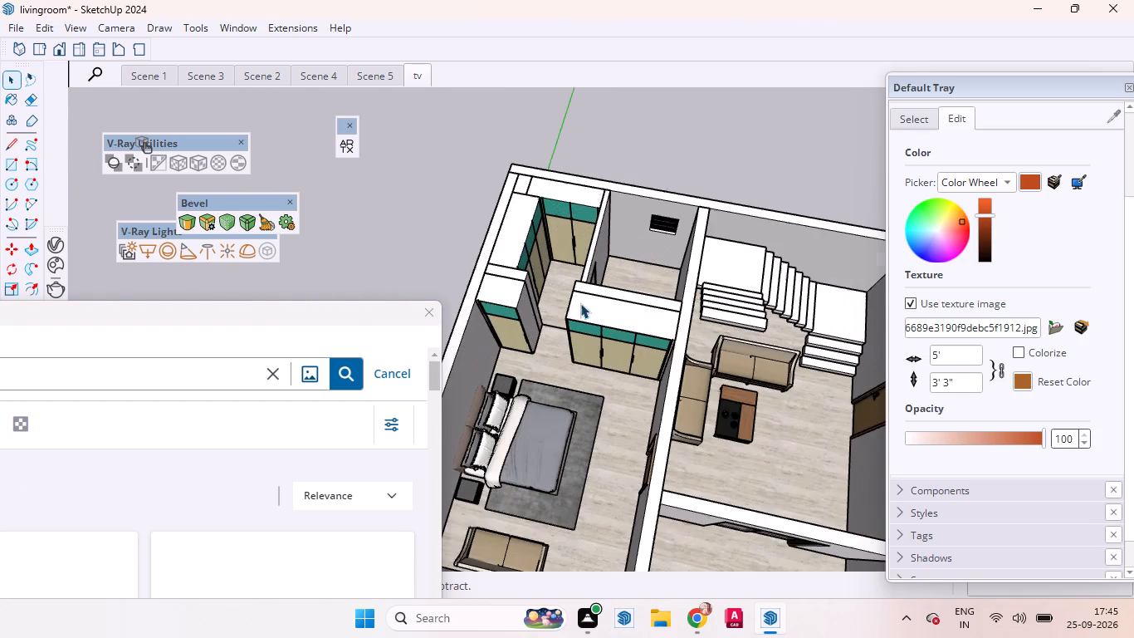
pyautogui.moveTo(674, 236); pyautogui.dragTo(687, 105, button='middle')
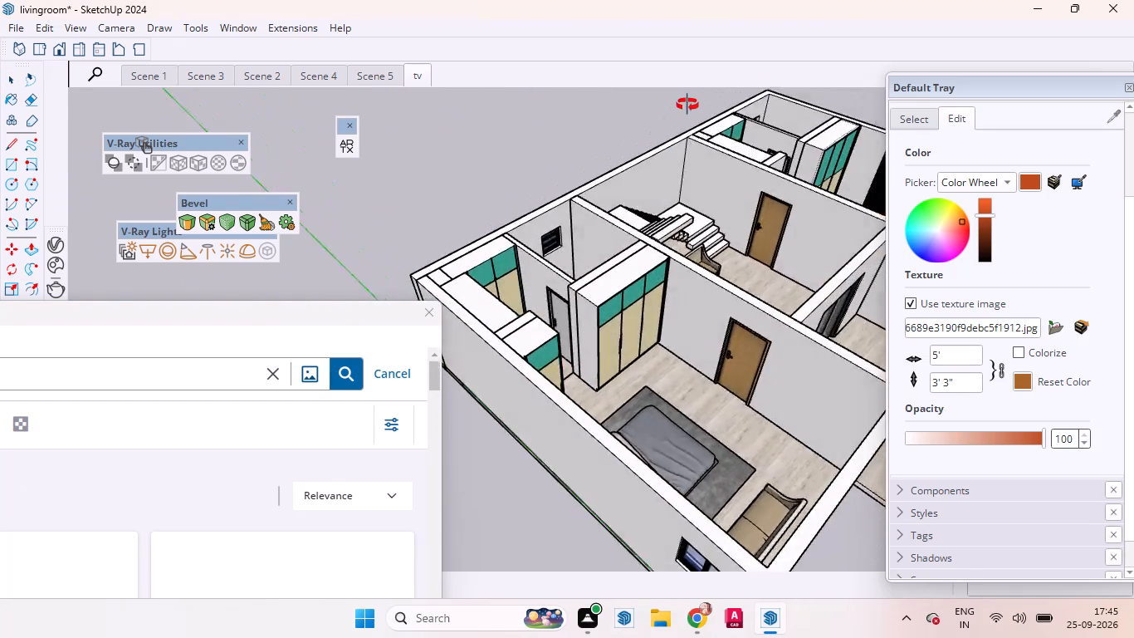
pyautogui.moveTo(687, 105); pyautogui.dragTo(440, 192, button='middle')
pyautogui.scroll(-10, 669, 194)
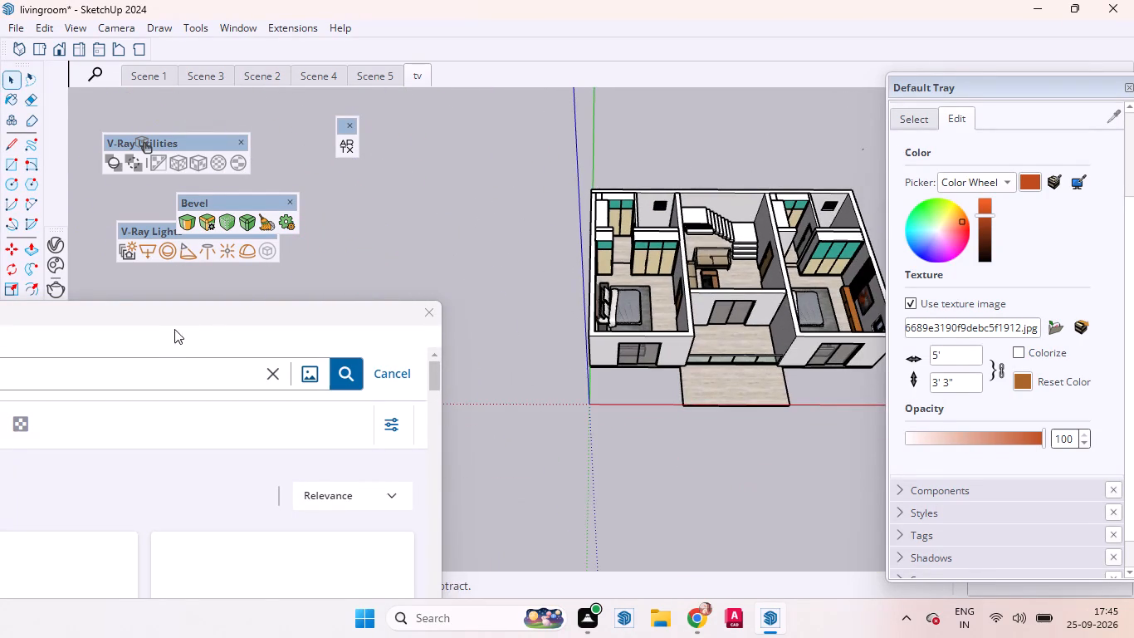
pyautogui.moveTo(199, 317); pyautogui.dragTo(664, 32)
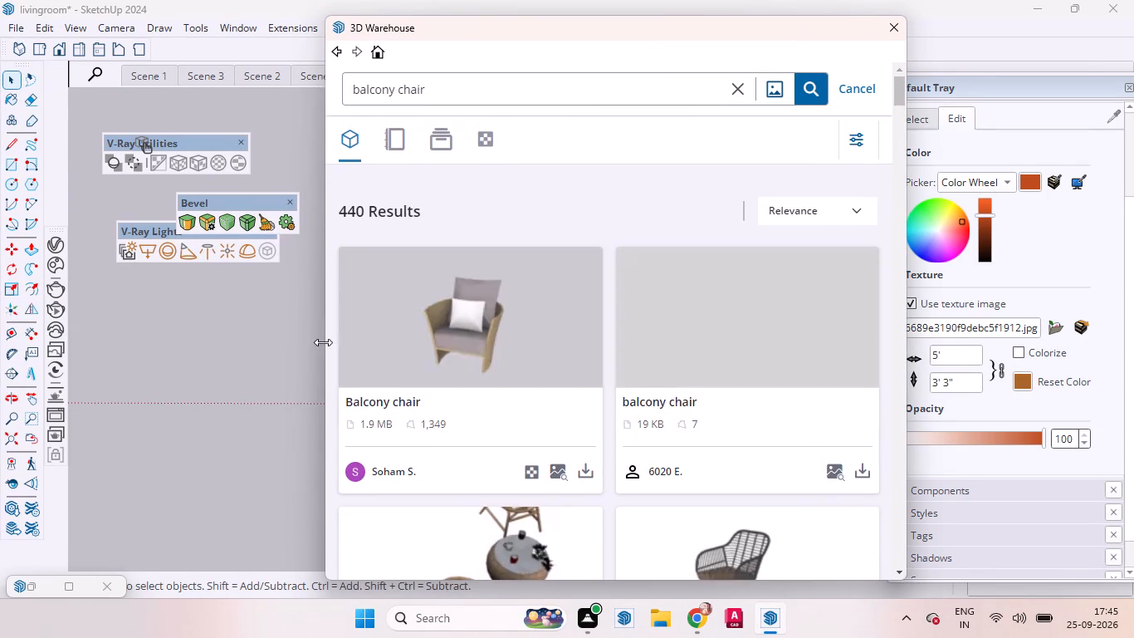
# Browse the balcony chair results and load the "Scandinavian balcony chair" directly into the model.
pyautogui.scroll(-4, 297, 350)
pyautogui.scroll(-1, 398, 393)
pyautogui.scroll(4, 398, 393)
pyautogui.scroll(-2, 399, 393)
pyautogui.scroll(1, 400, 393)
pyautogui.scroll(-5, 401, 393)
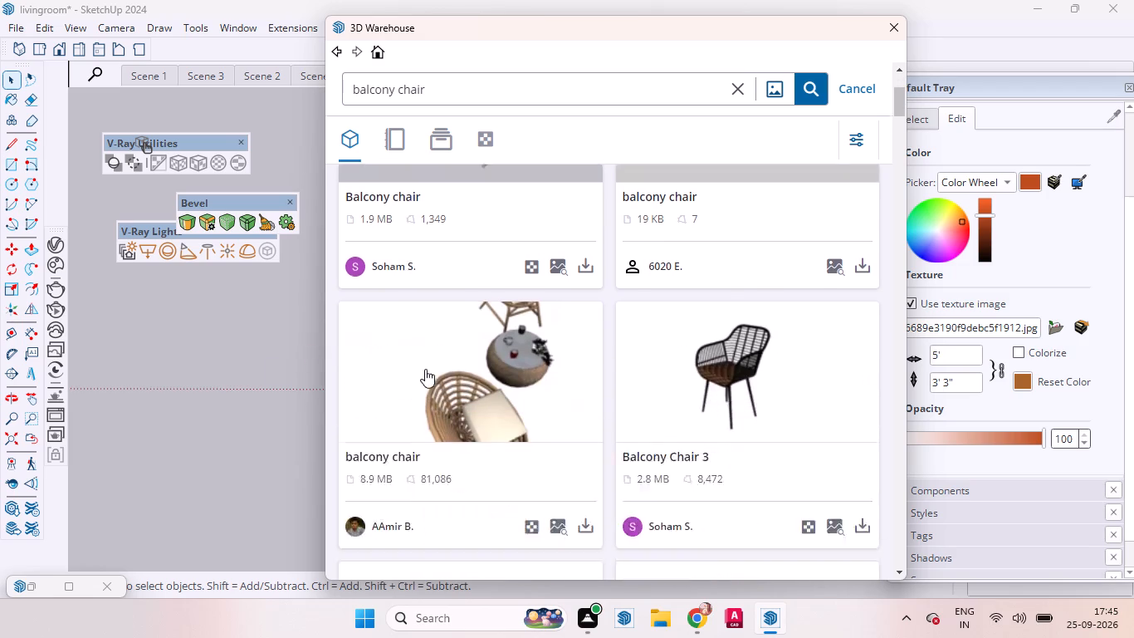
pyautogui.scroll(3, 468, 368)
pyautogui.scroll(-7, 472, 360)
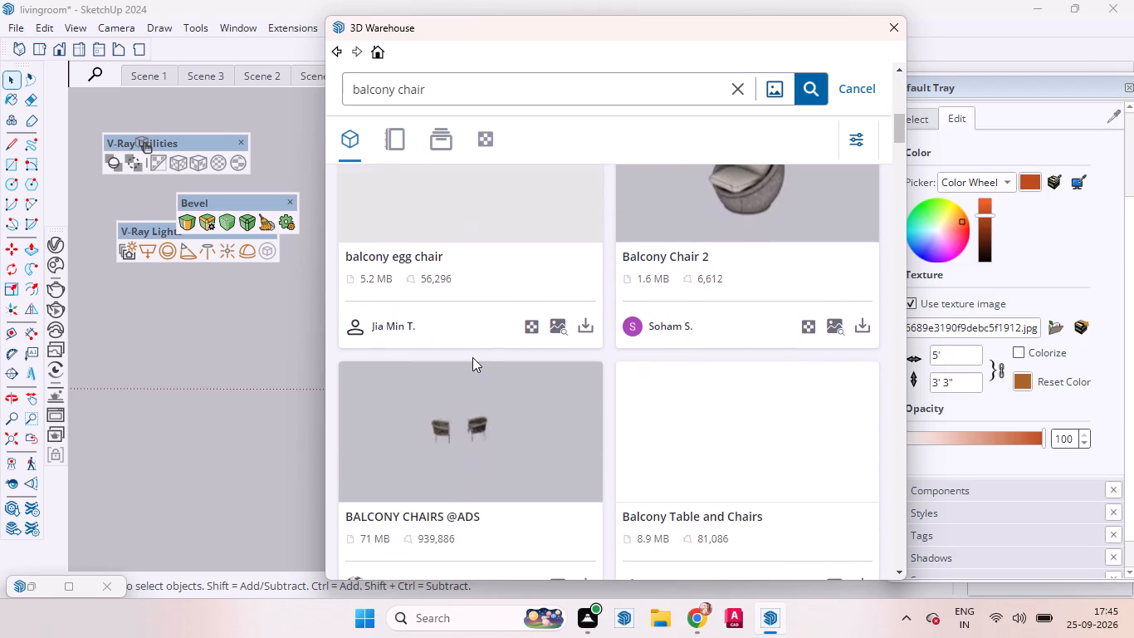
pyautogui.scroll(-4, 472, 357)
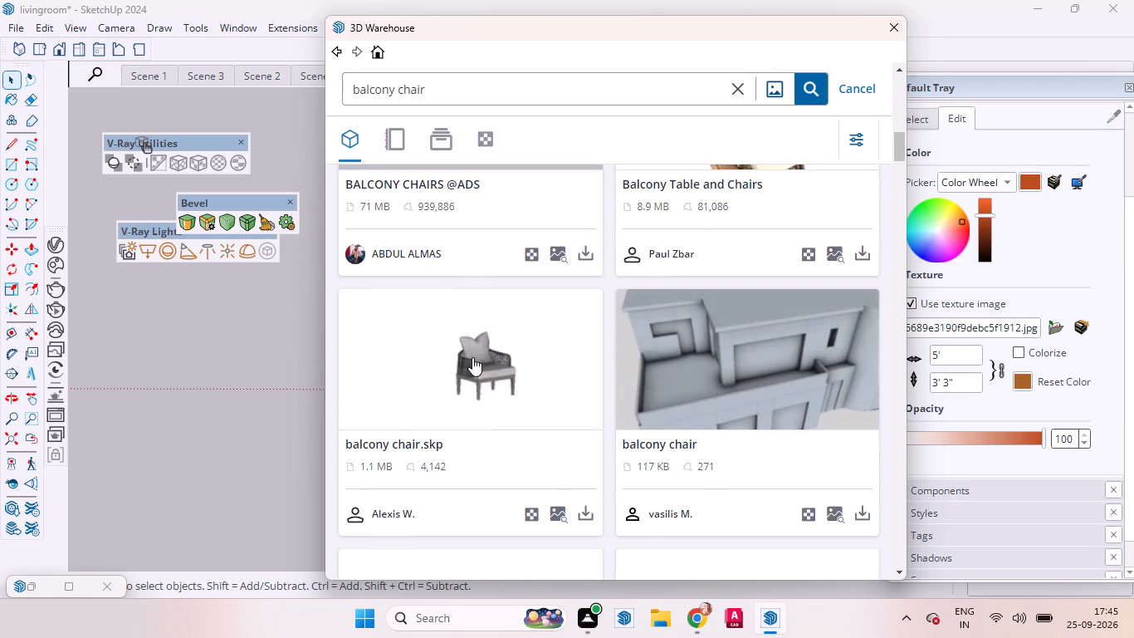
pyautogui.scroll(4, 477, 379)
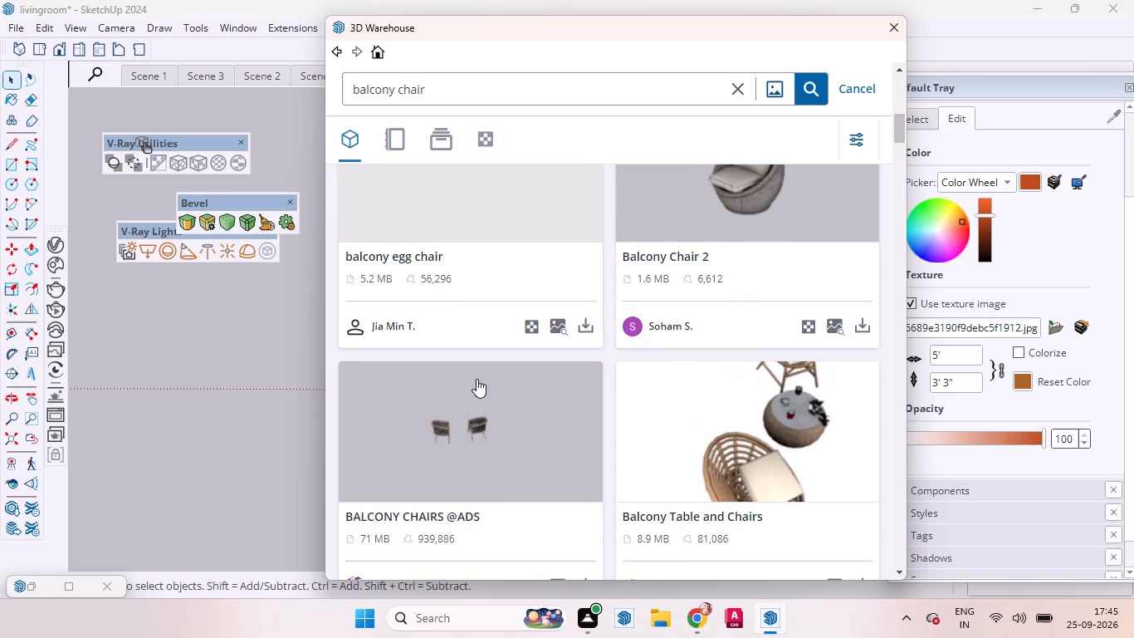
pyautogui.scroll(-7, 477, 379)
pyautogui.scroll(1, 469, 374)
pyautogui.scroll(-2, 469, 374)
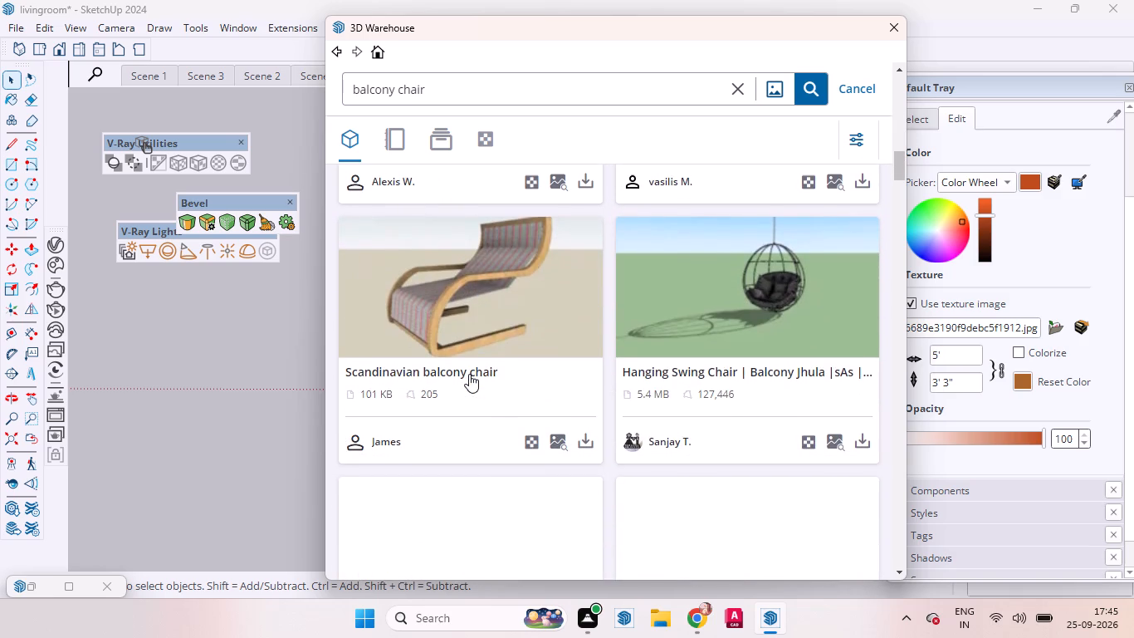
pyautogui.click(589, 435)
pyautogui.click(560, 314)
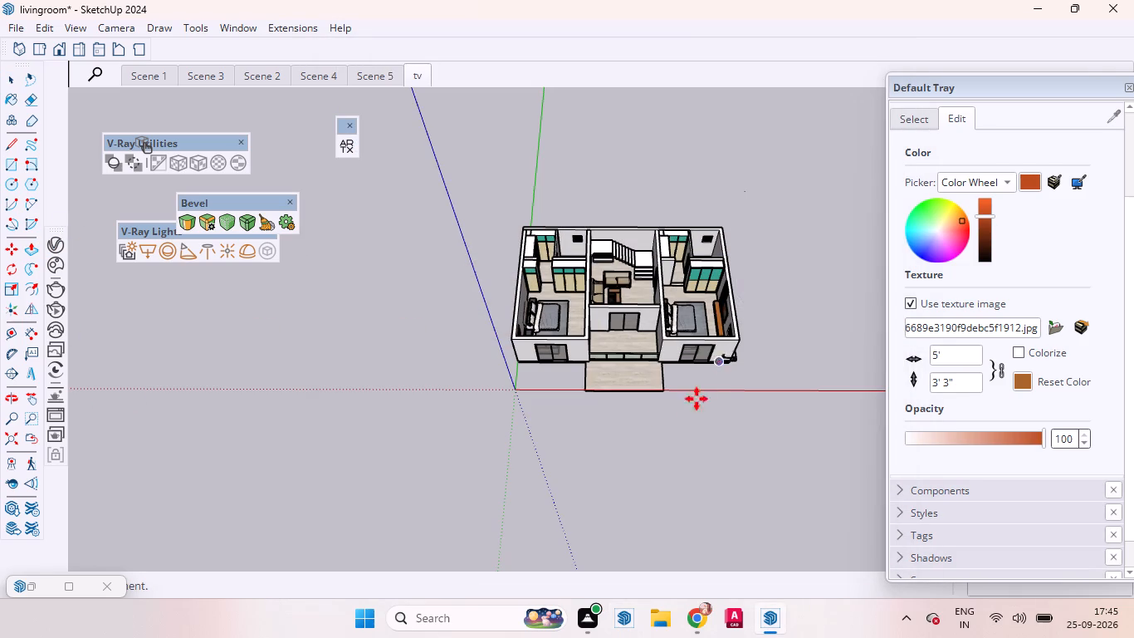
# Place the Scandinavian chair on the balcony floor between the sliding glass door and the glass railing.
pyautogui.scroll(1, 661, 363)
pyautogui.scroll(-1, 661, 361)
pyautogui.scroll(20, 660, 360)
pyautogui.scroll(9, 660, 360)
pyautogui.scroll(-1, 584, 334)
pyautogui.scroll(2, 584, 334)
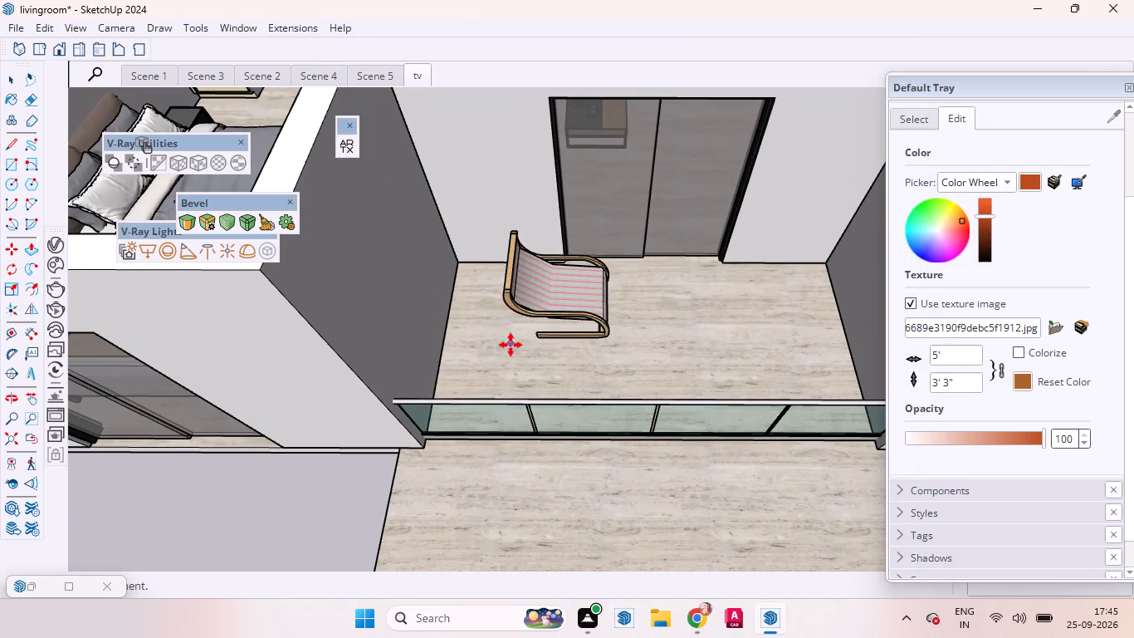
pyautogui.click(517, 346)
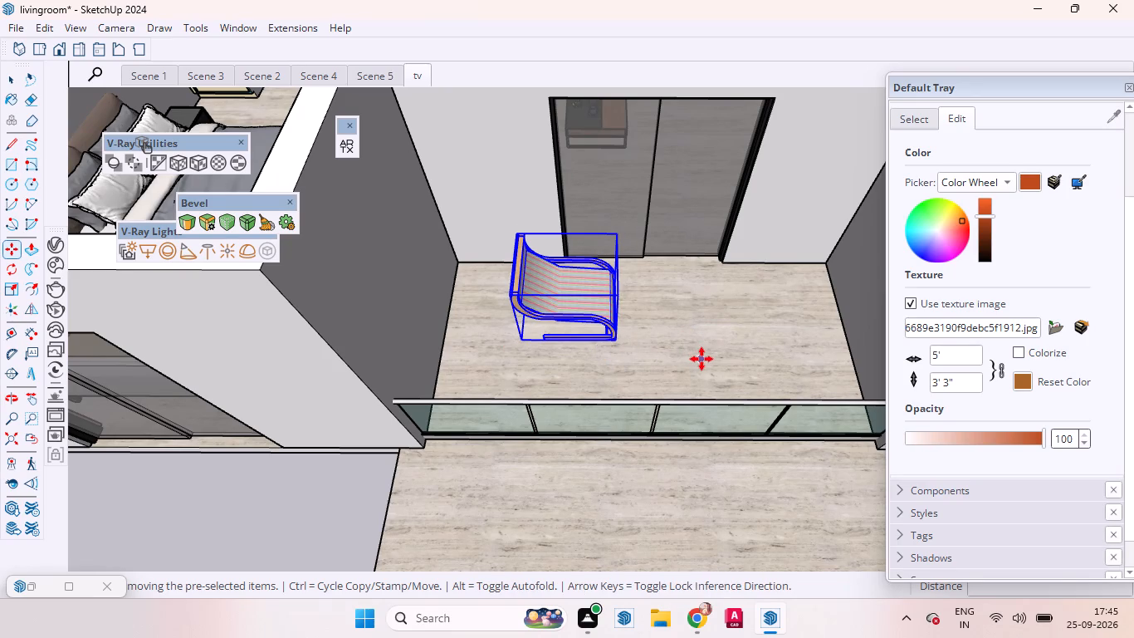
# Rotate the balcony chair about 42° on the floor plane so it faces diagonally towards the railing.
pyautogui.press('q')
pyautogui.click(691, 371)
pyautogui.click(596, 380)
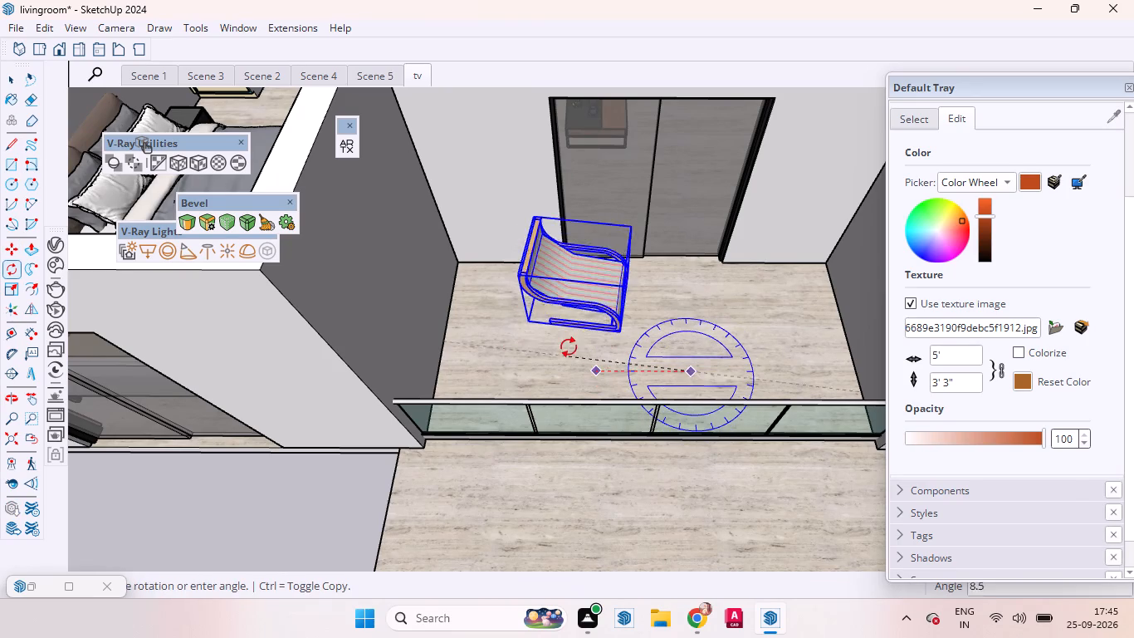
pyautogui.click(610, 311)
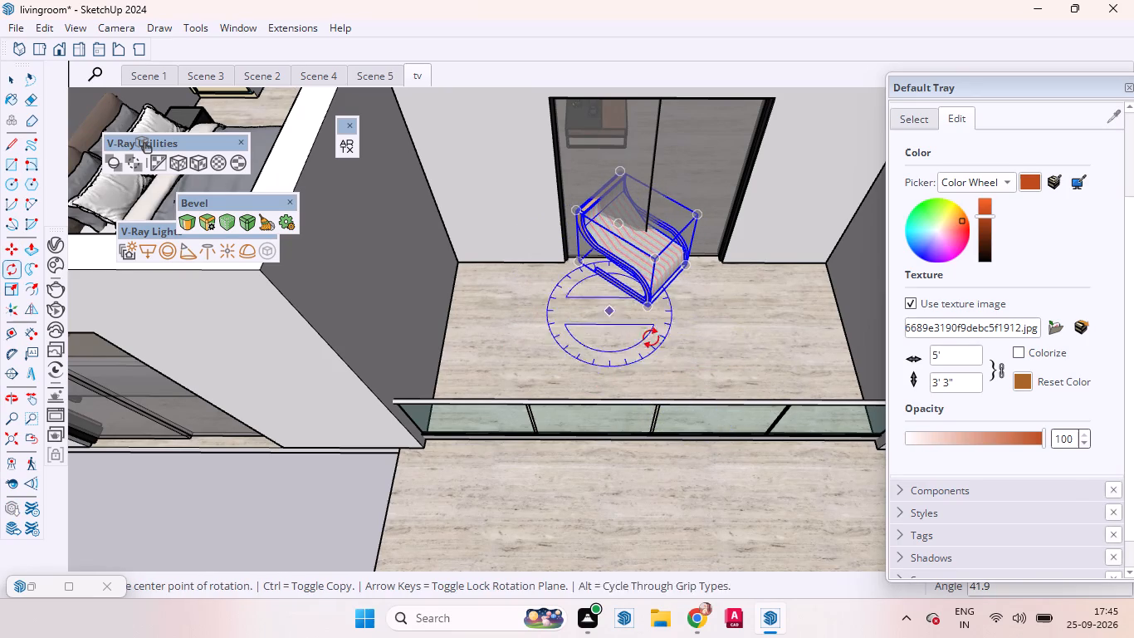
pyautogui.press('space')
# Move the rotated chair about 3' 7 7/8" away from the sliding door, towards the railing and nearer side wall.
pyautogui.press('m')
pyautogui.click(649, 320)
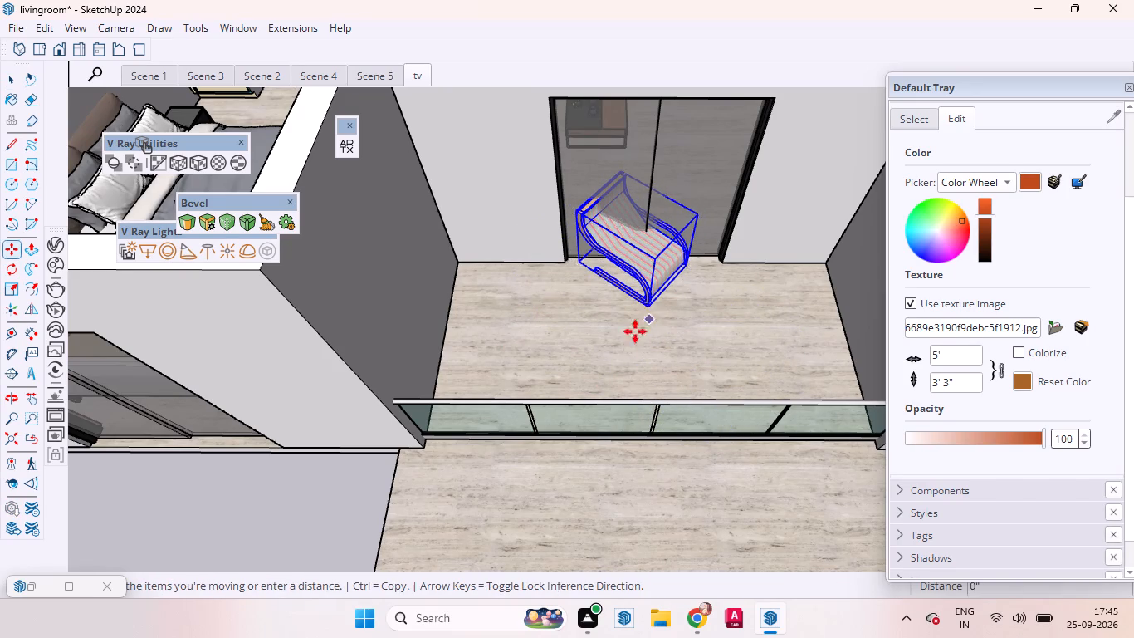
pyautogui.click(569, 381)
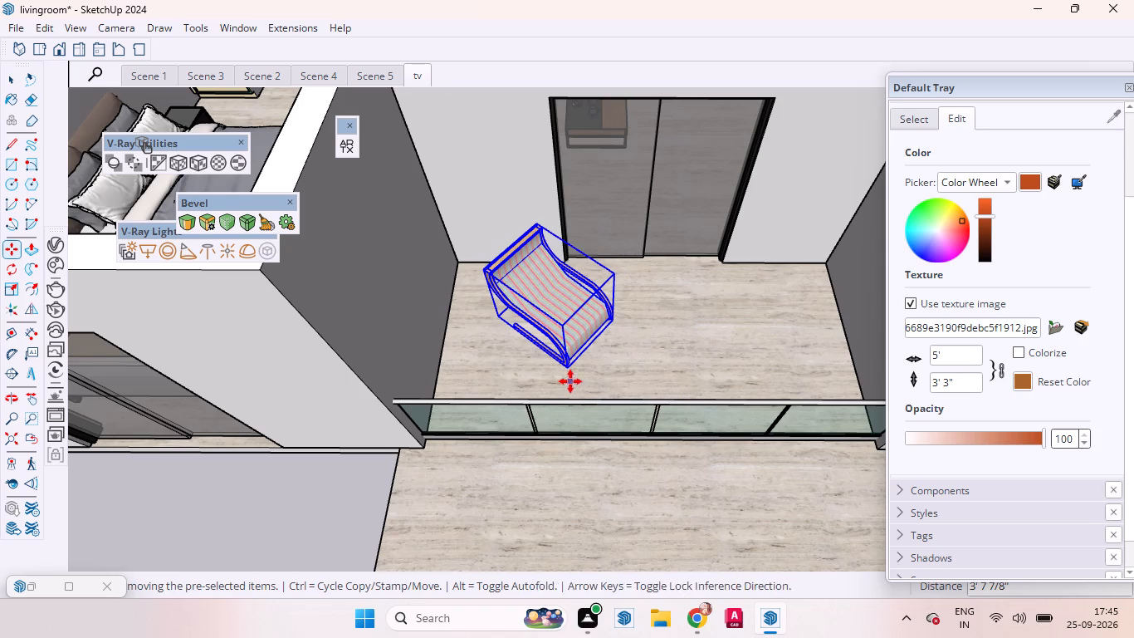
# Copy the balcony chair about 5' 6 9/16" along the red axis towards the opposite side wall.
pyautogui.click(619, 328)
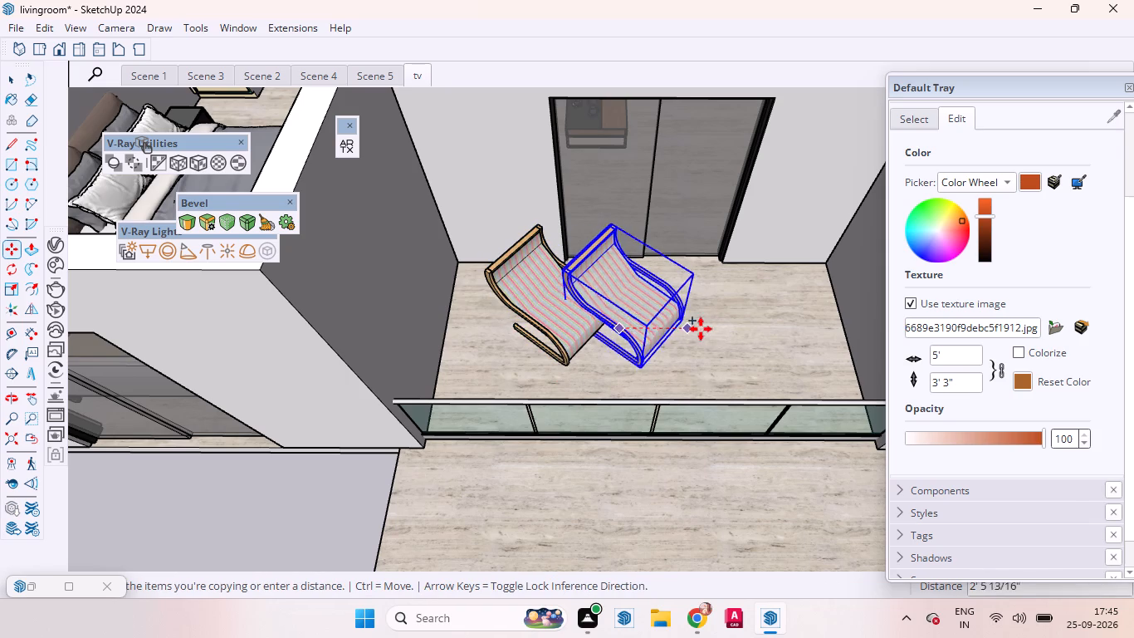
pyautogui.click(777, 327)
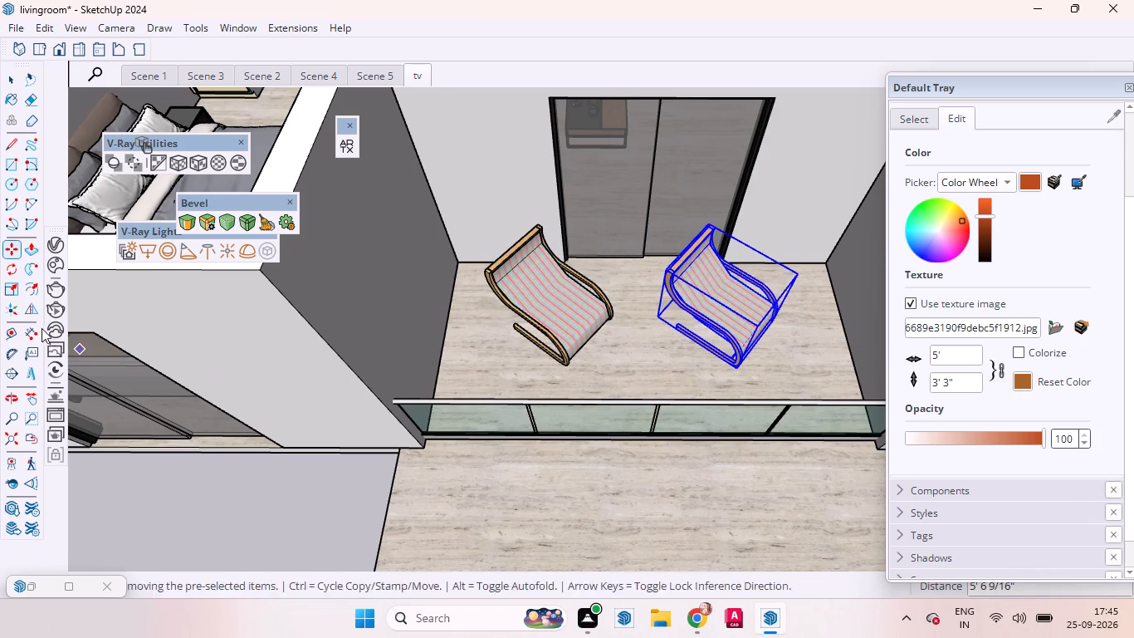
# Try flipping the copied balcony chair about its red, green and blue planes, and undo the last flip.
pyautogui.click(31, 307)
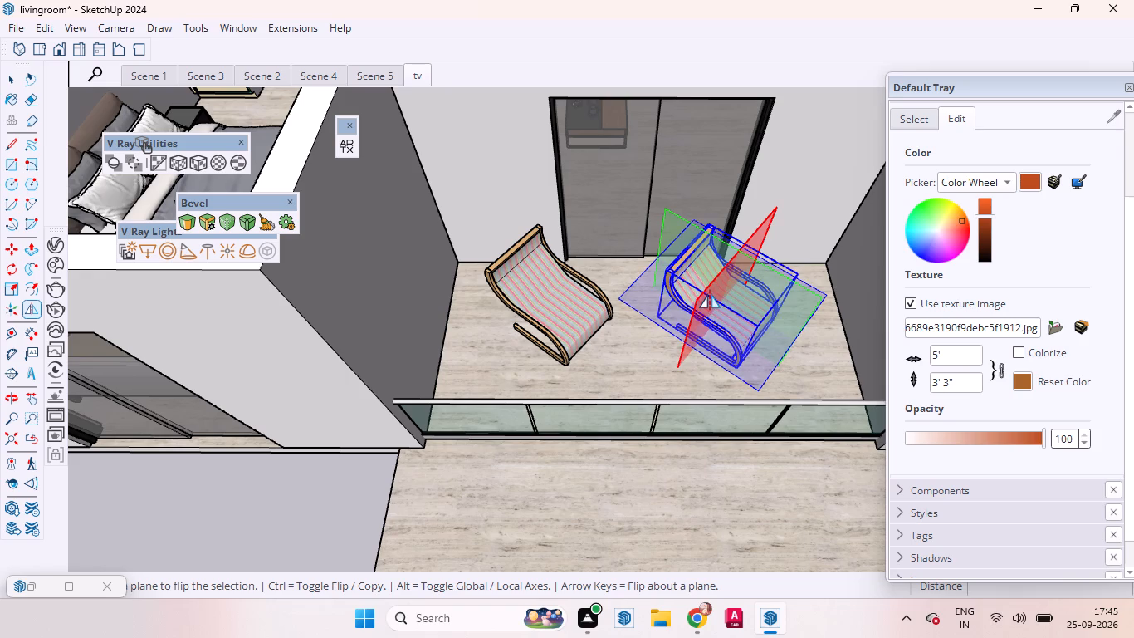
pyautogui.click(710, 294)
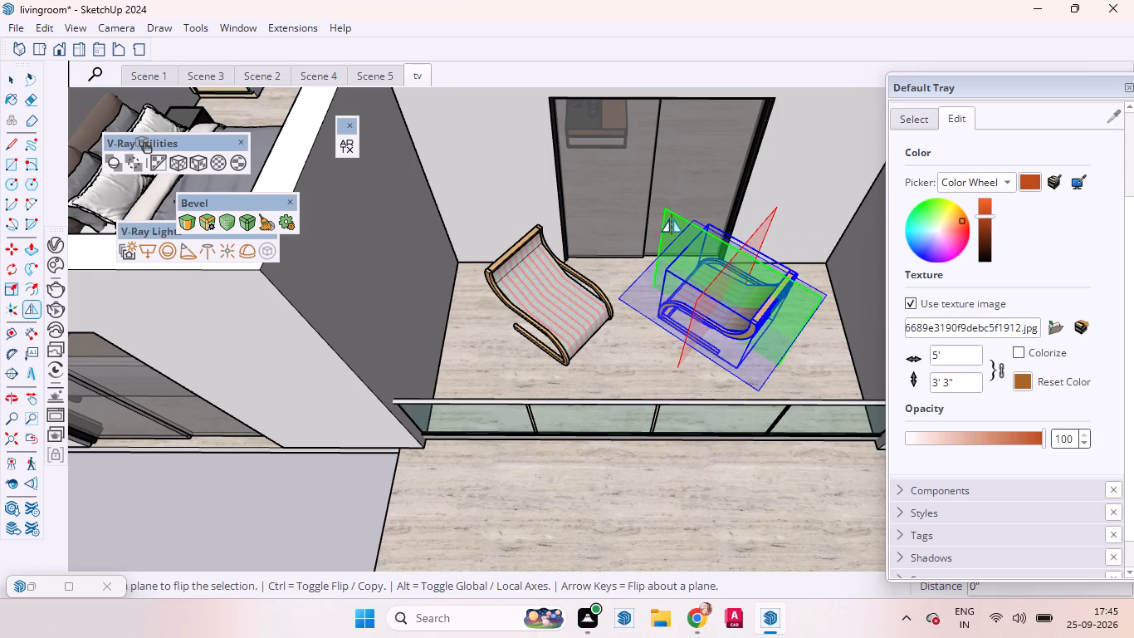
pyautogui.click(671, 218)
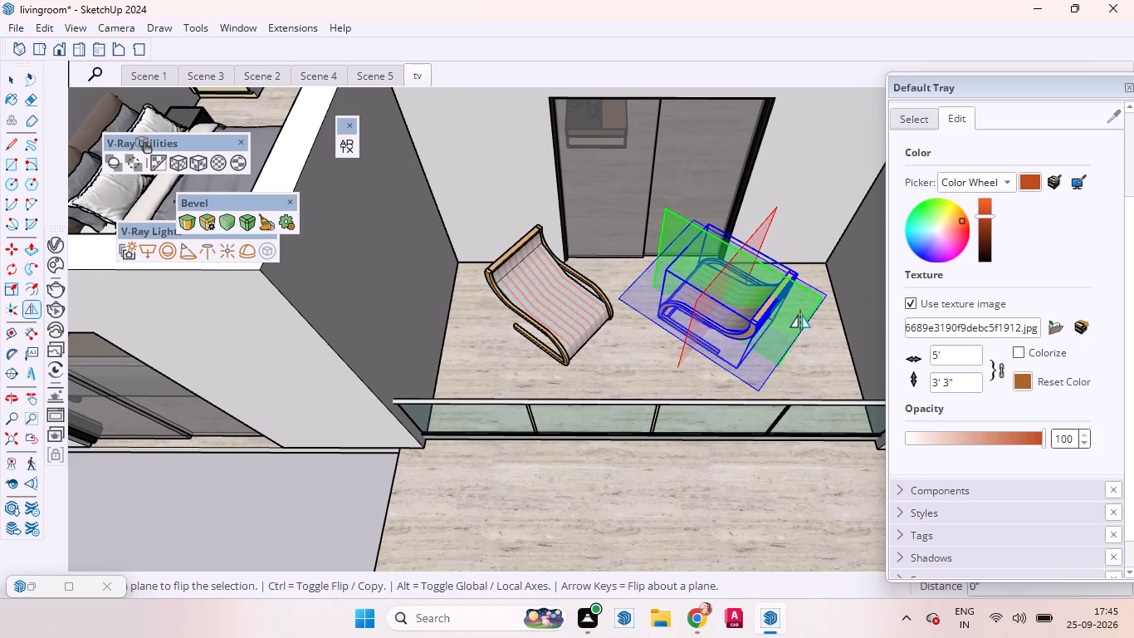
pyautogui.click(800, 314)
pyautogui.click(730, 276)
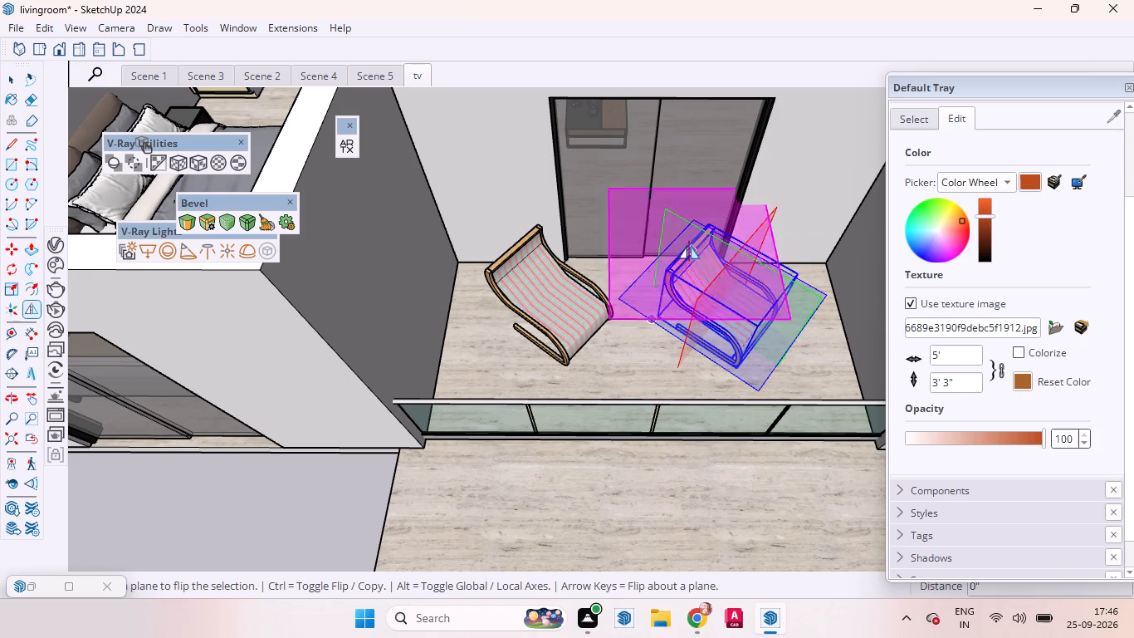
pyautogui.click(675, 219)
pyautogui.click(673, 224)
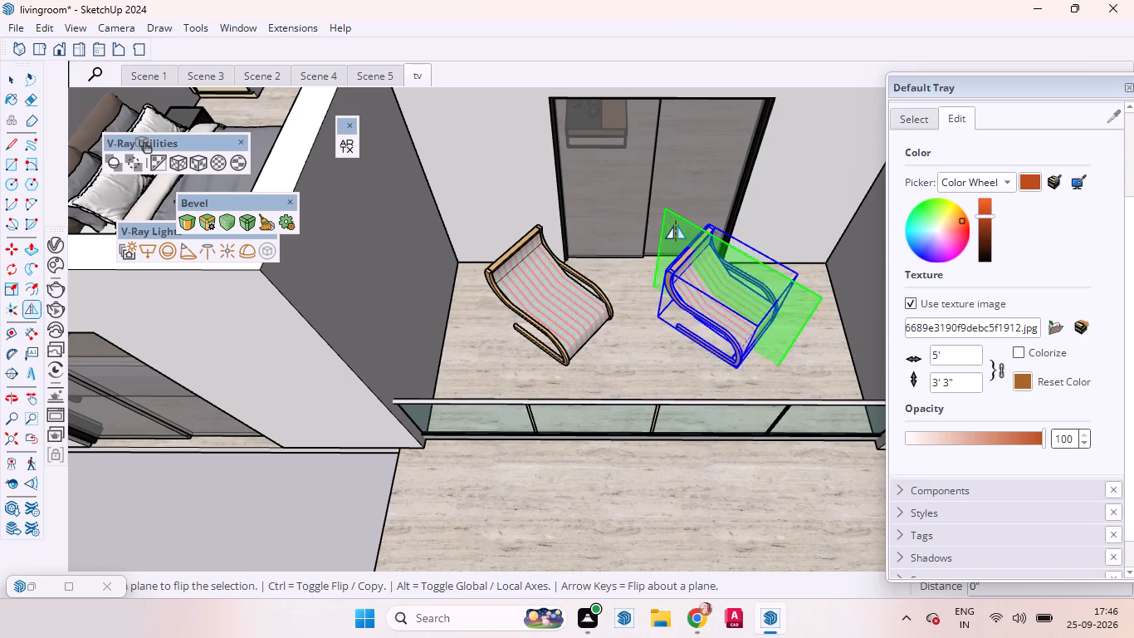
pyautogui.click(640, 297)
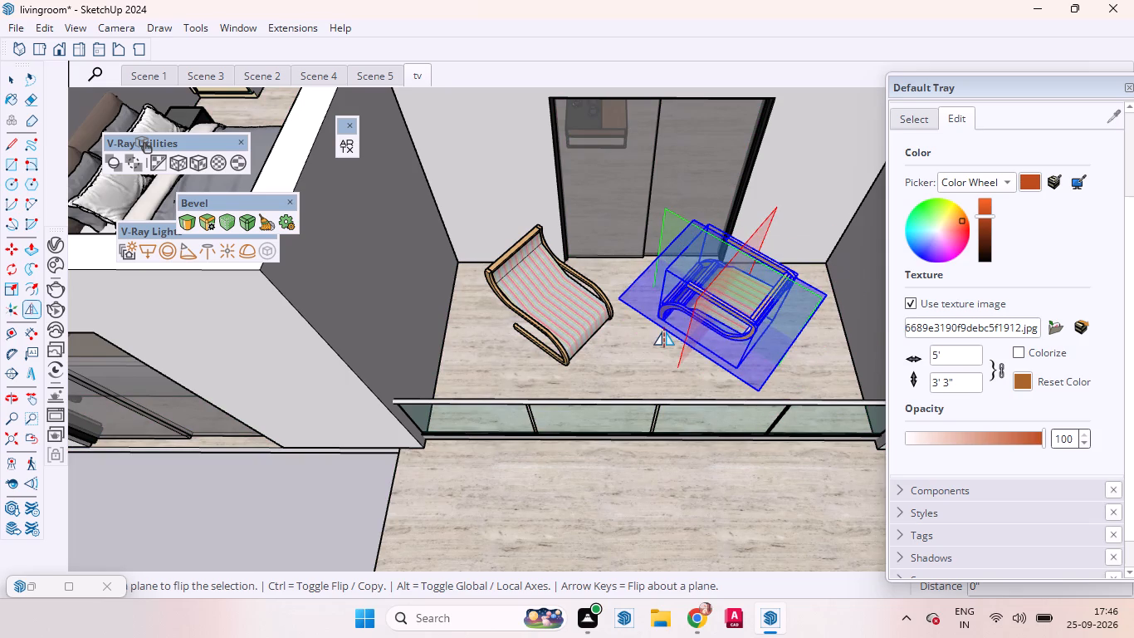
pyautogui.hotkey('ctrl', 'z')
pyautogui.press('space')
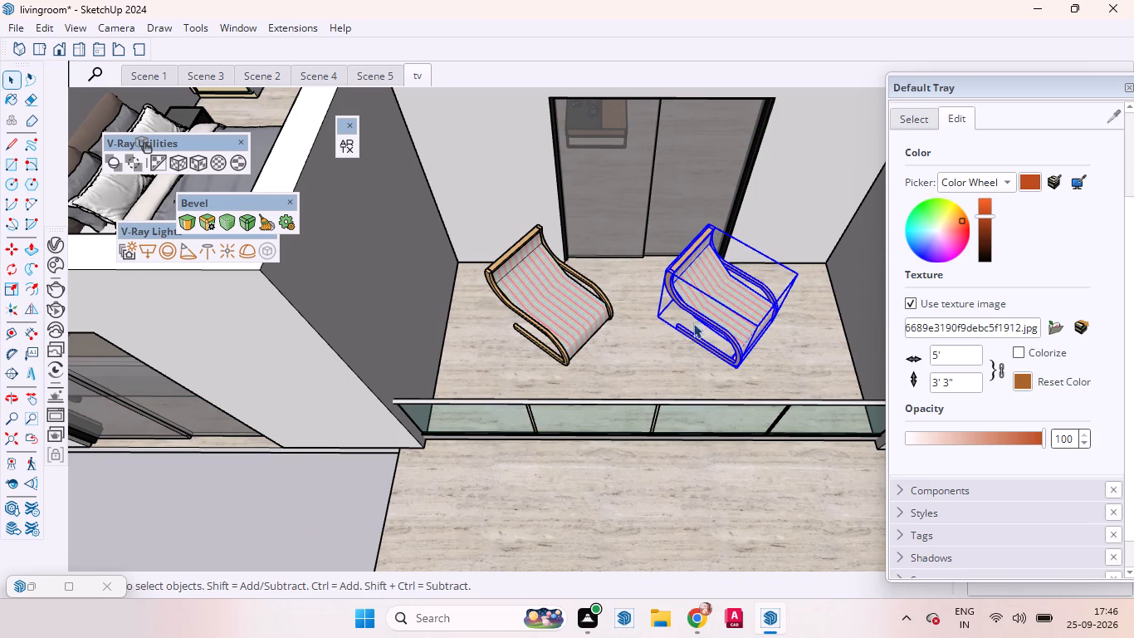
# Rotate the copied balcony chair 90° on the floor plane.
pyautogui.press('q')
pyautogui.scroll(-2, 758, 229)
pyautogui.scroll(1, 755, 225)
pyautogui.scroll(-7, 755, 224)
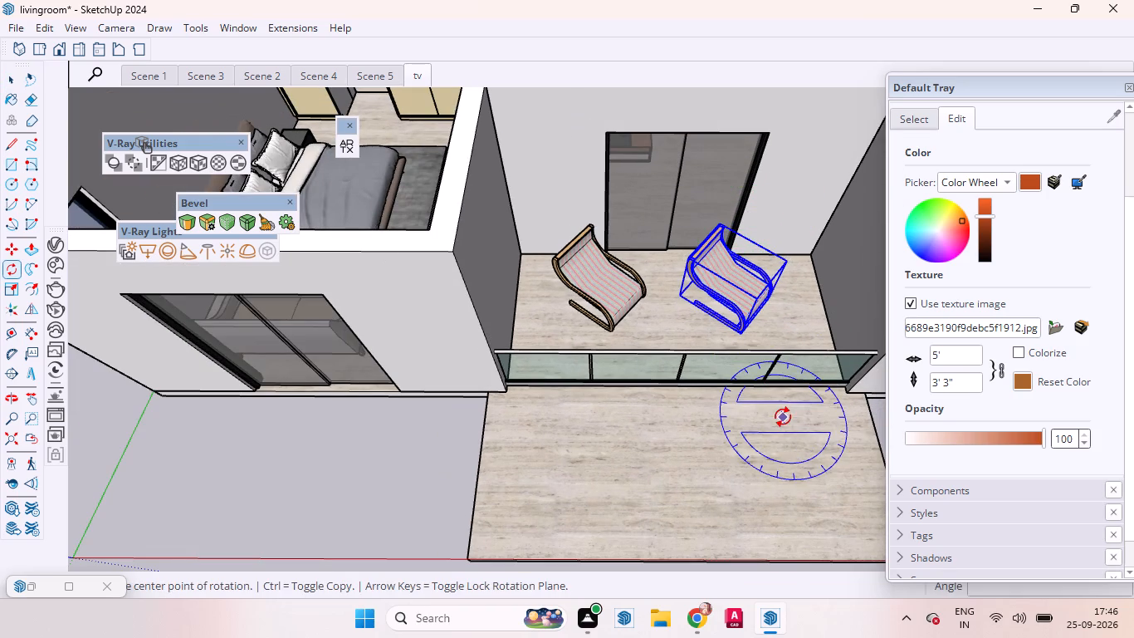
pyautogui.click(783, 417)
pyautogui.click(675, 422)
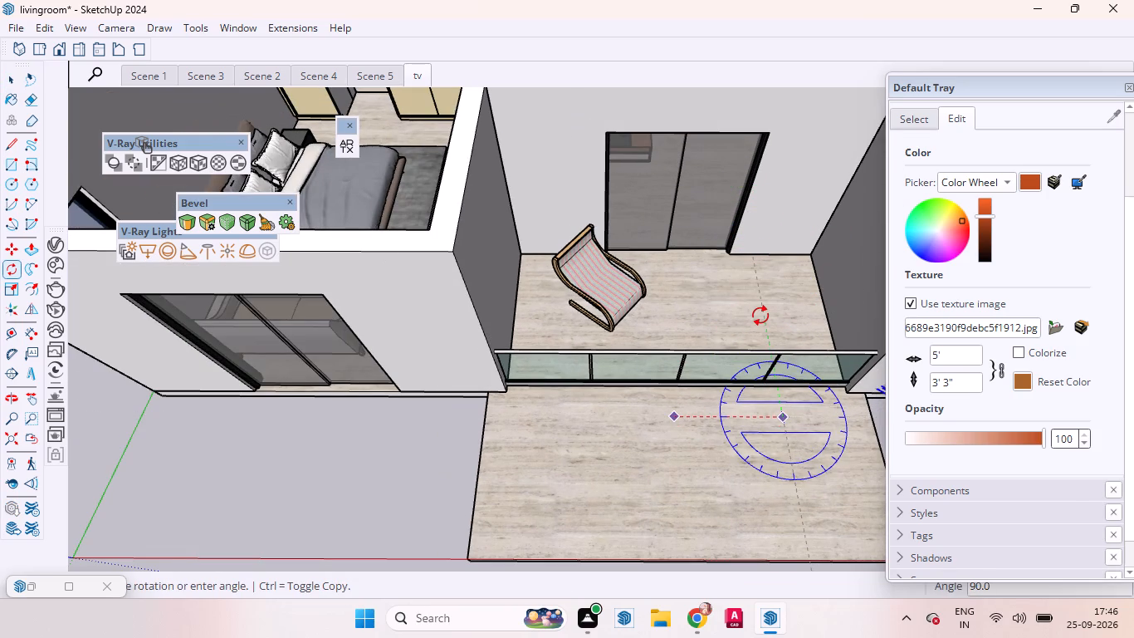
pyautogui.click(760, 316)
pyautogui.scroll(-10, 525, 439)
pyautogui.press('space')
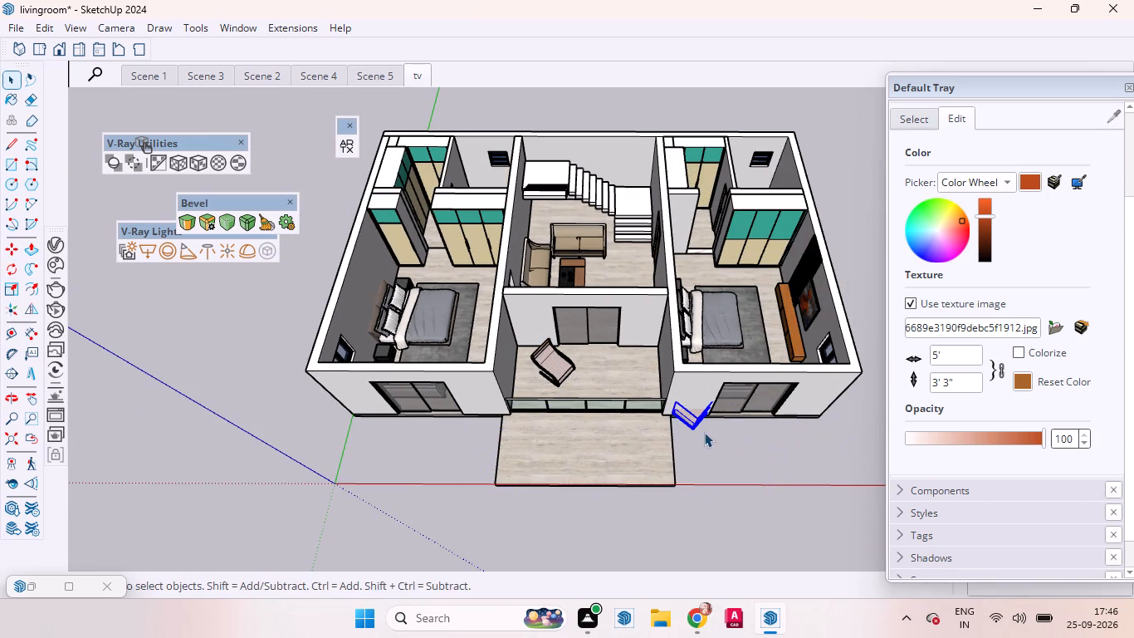
# Move the rotated chair about 8' 4 1/8" back onto the balcony, beside the first chair and facing it diagonally.
pyautogui.press('m')
pyautogui.click(701, 430)
pyautogui.scroll(4, 626, 385)
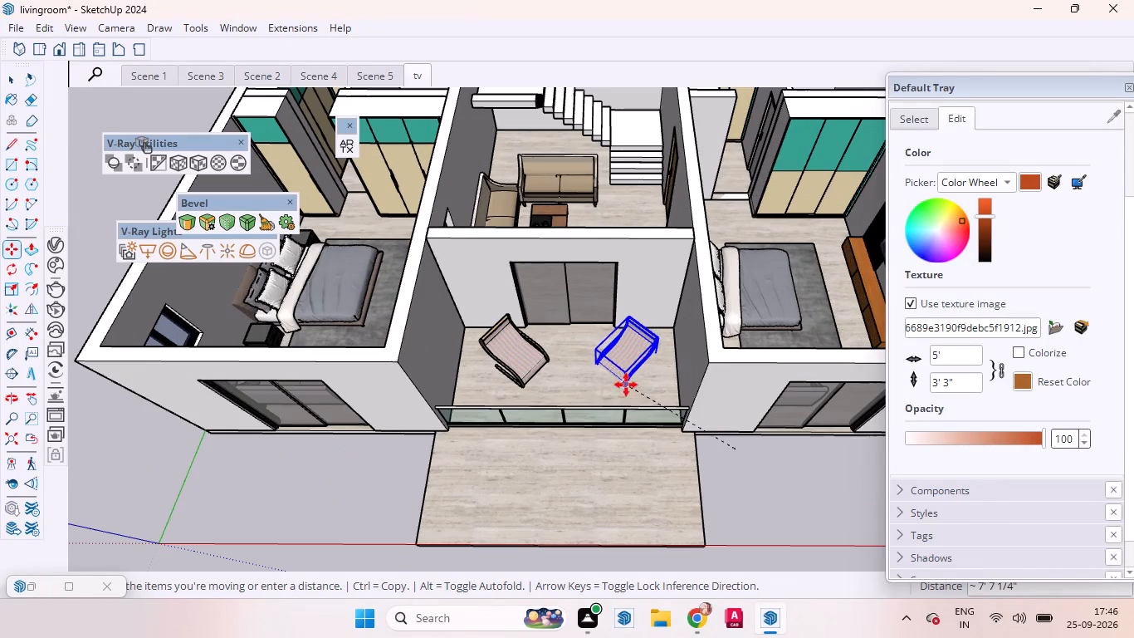
pyautogui.click(606, 385)
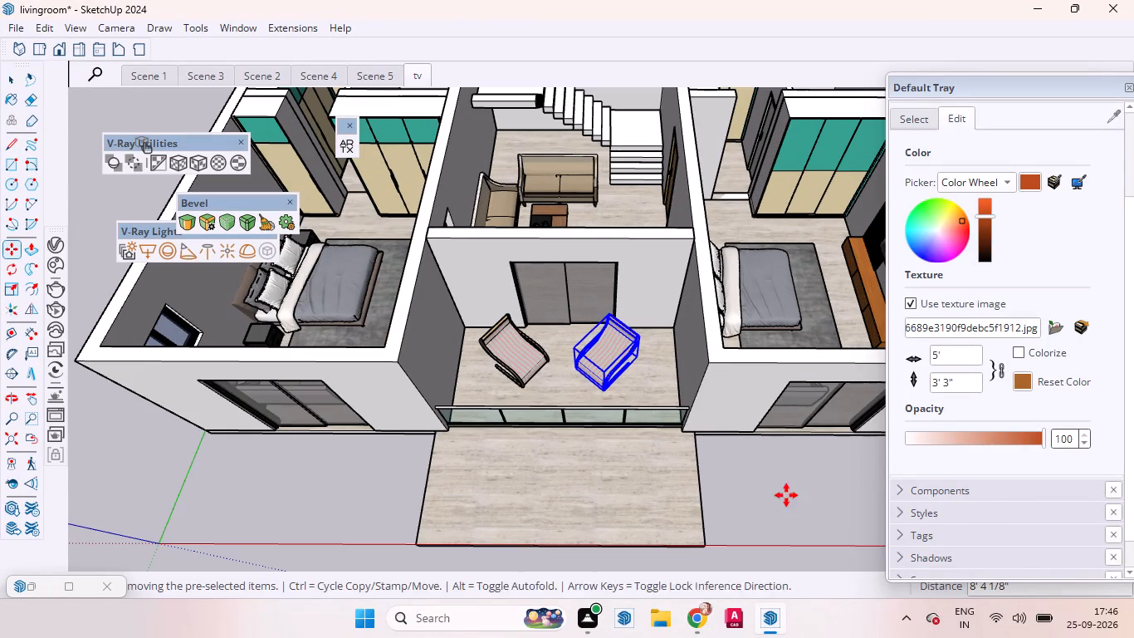
pyautogui.press('space')
pyautogui.click(775, 507)
# Copy the living room coffee table about 11' 2 1/4" along the green axis onto the balcony floor between the chairs.
pyautogui.scroll(-3, 799, 352)
pyautogui.scroll(5, 562, 381)
pyautogui.moveTo(628, 363); pyautogui.dragTo(565, 272, button='middle')
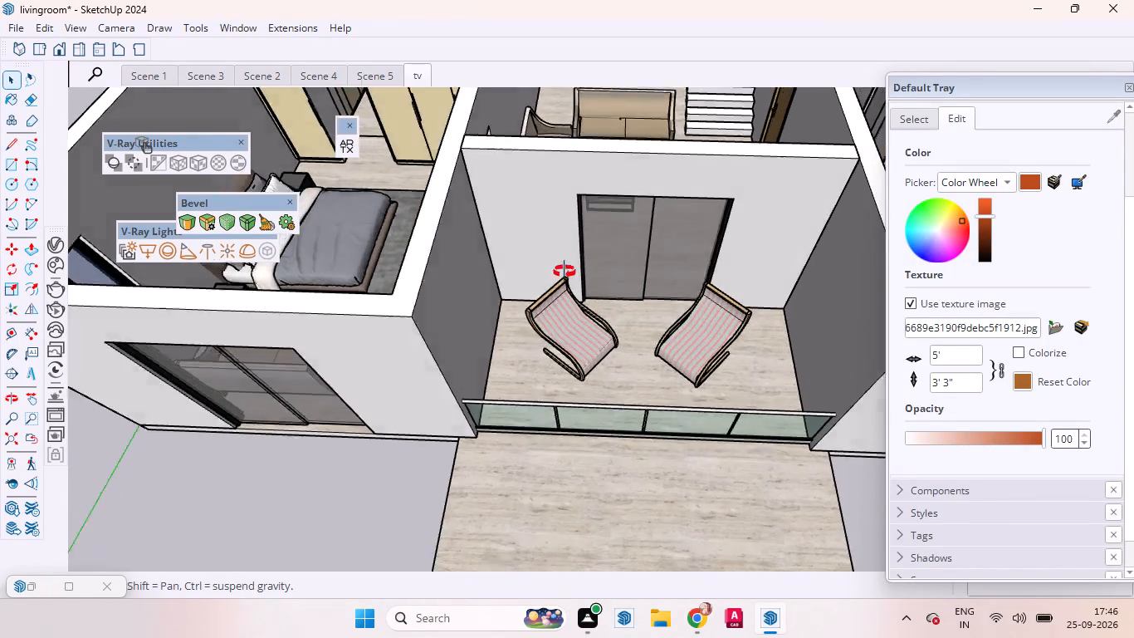
pyautogui.moveTo(565, 272); pyautogui.dragTo(588, 170, button='middle')
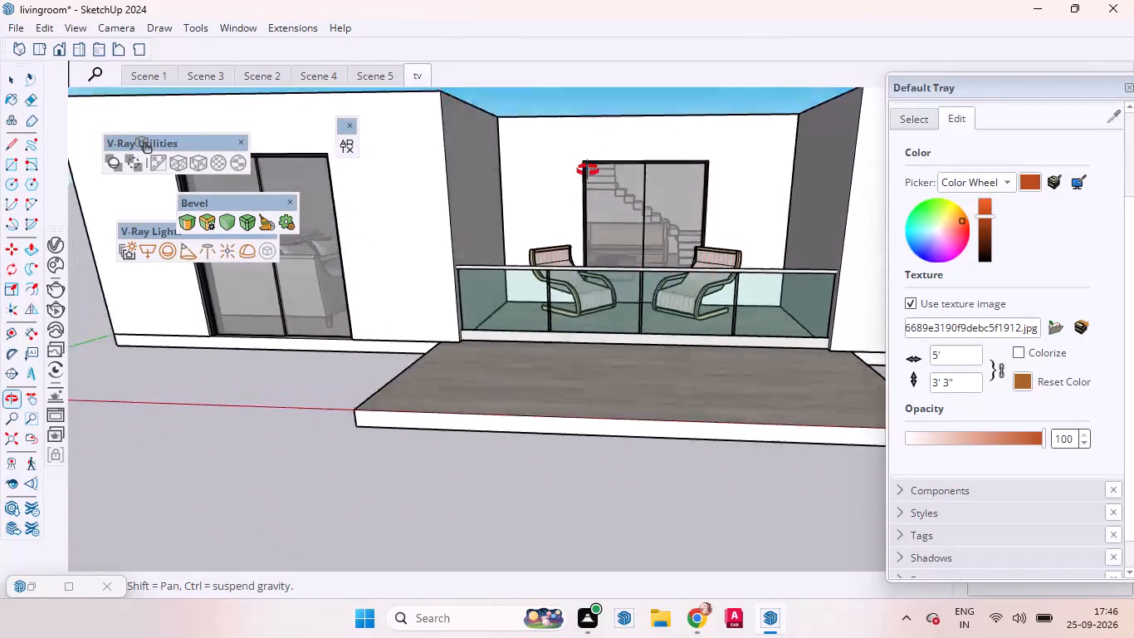
pyautogui.moveTo(588, 170); pyautogui.dragTo(655, 541, button='middle')
pyautogui.scroll(-5, 587, 355)
pyautogui.scroll(4, 618, 238)
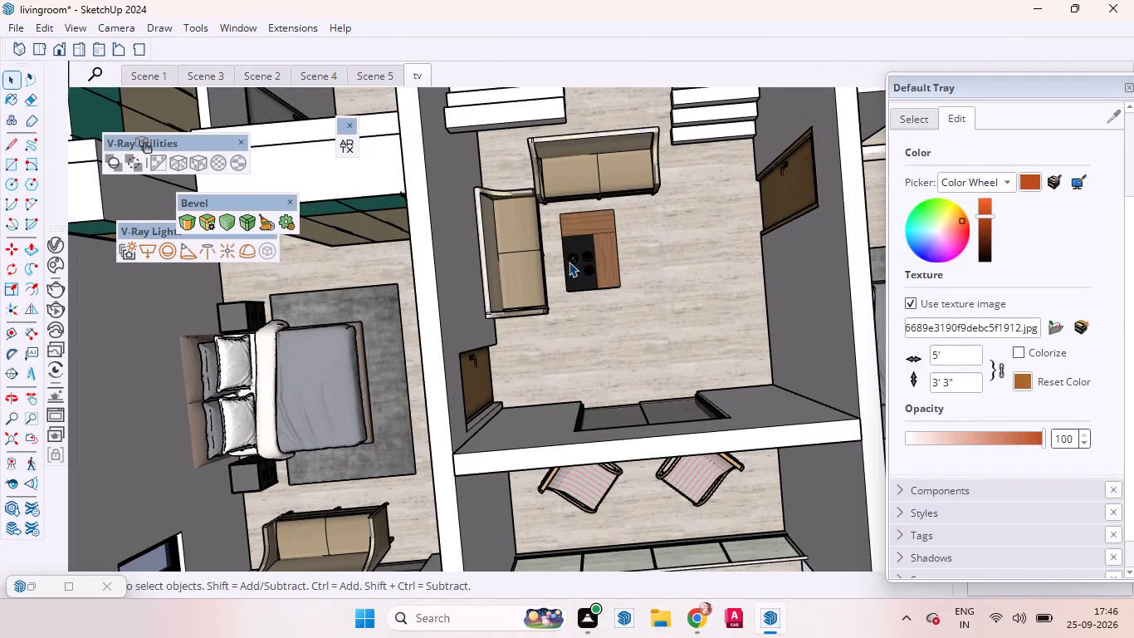
pyautogui.click(569, 262)
pyautogui.press('m')
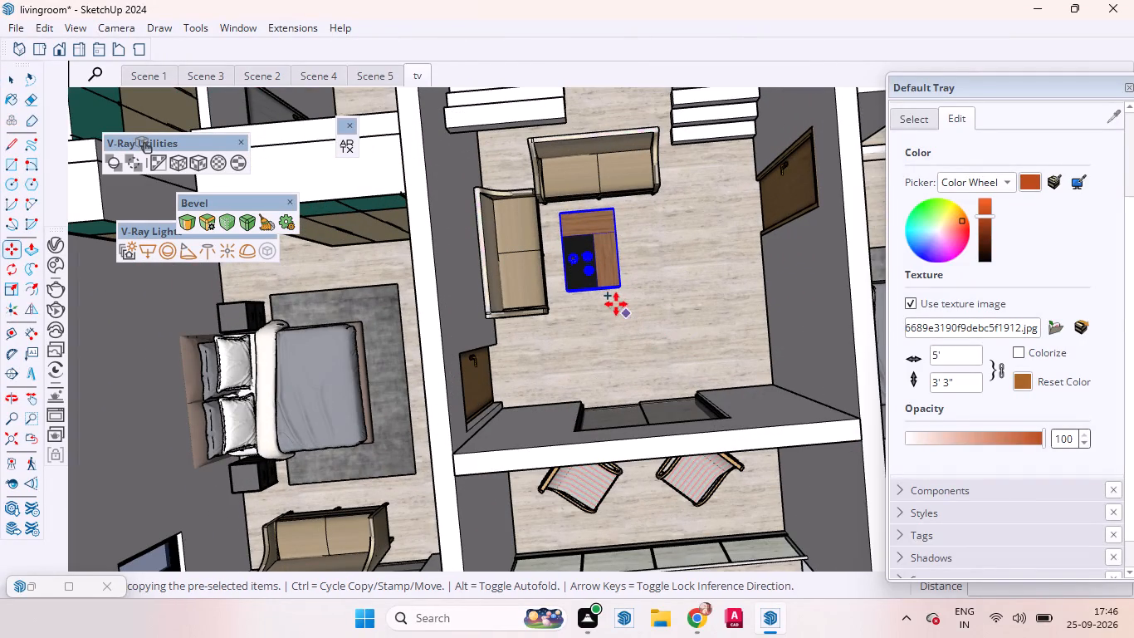
pyautogui.click(625, 298)
pyautogui.scroll(4, 672, 519)
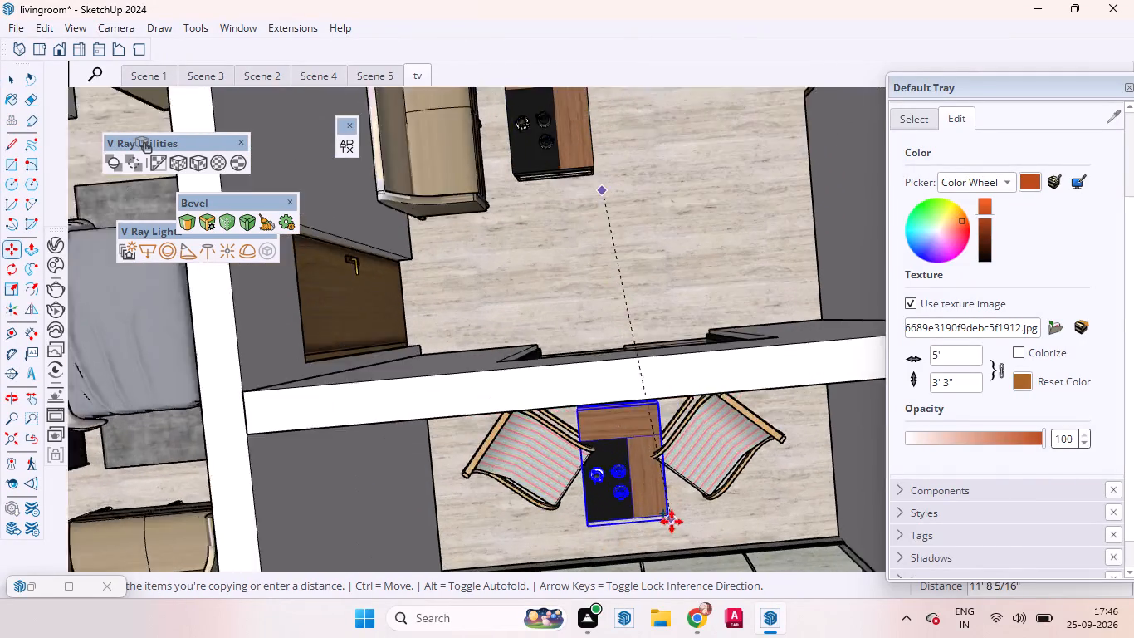
pyautogui.scroll(8, 672, 522)
pyautogui.scroll(-2, 660, 557)
pyautogui.scroll(2, 660, 557)
pyautogui.moveTo(657, 552); pyautogui.dragTo(592, 324, button='middle')
pyautogui.scroll(-6, 604, 413)
pyautogui.scroll(4, 612, 503)
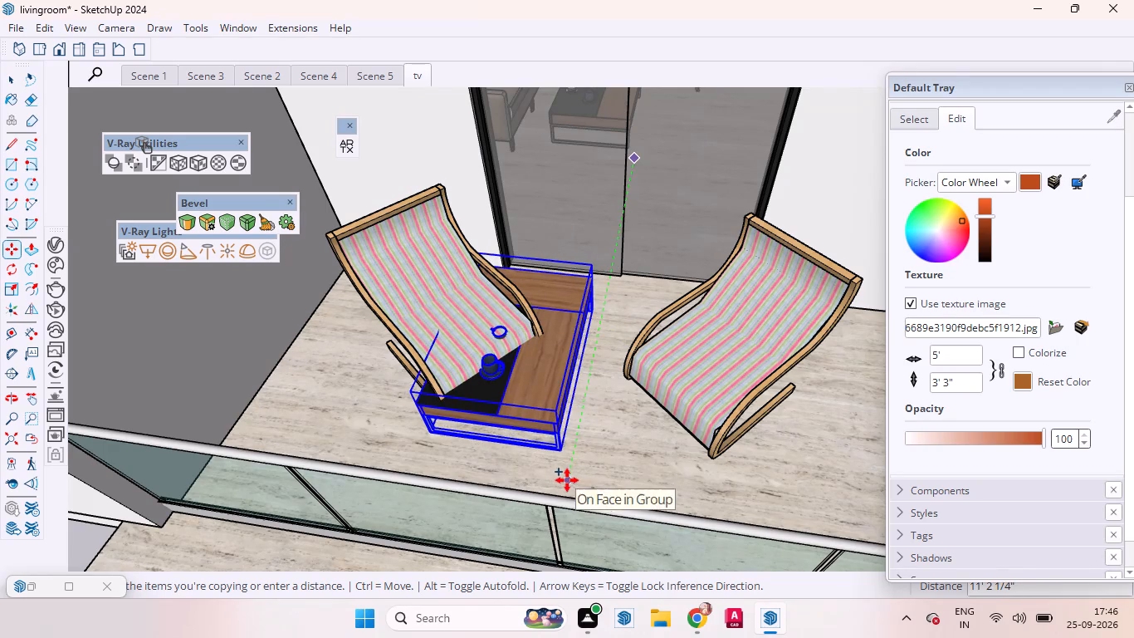
pyautogui.click(567, 480)
# Rotate the copied coffee table 90° on the floor plane.
pyautogui.scroll(-7, 657, 320)
pyautogui.scroll(4, 599, 404)
pyautogui.scroll(-2, 604, 406)
pyautogui.scroll(3, 604, 406)
pyautogui.scroll(1, 540, 284)
pyautogui.scroll(-11, 540, 284)
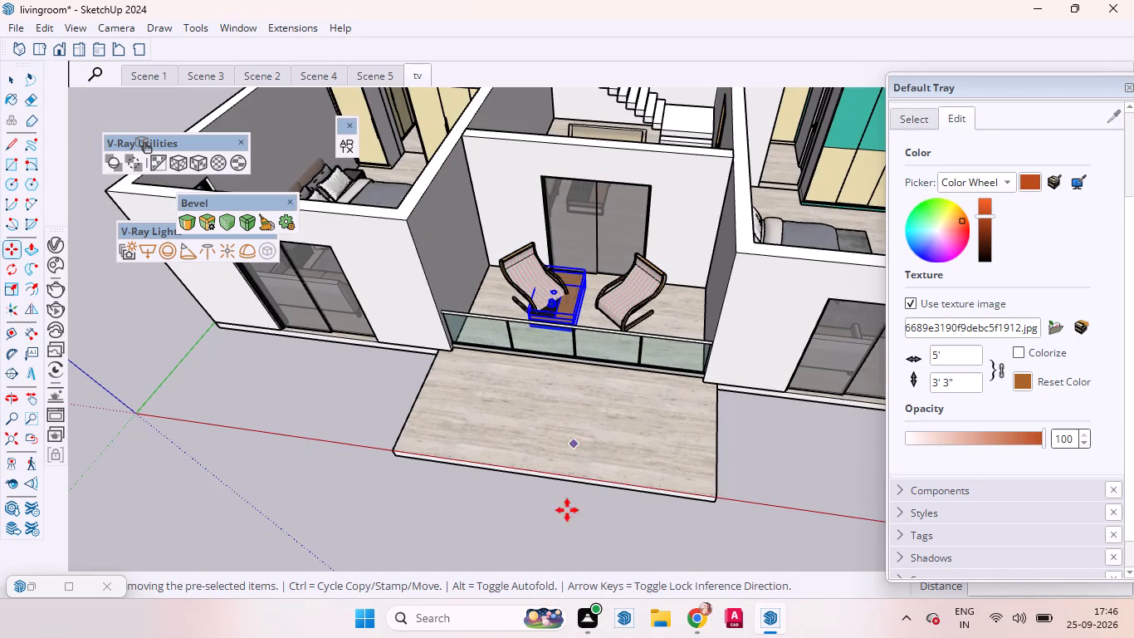
pyautogui.press('q')
pyautogui.click(650, 436)
pyautogui.click(526, 427)
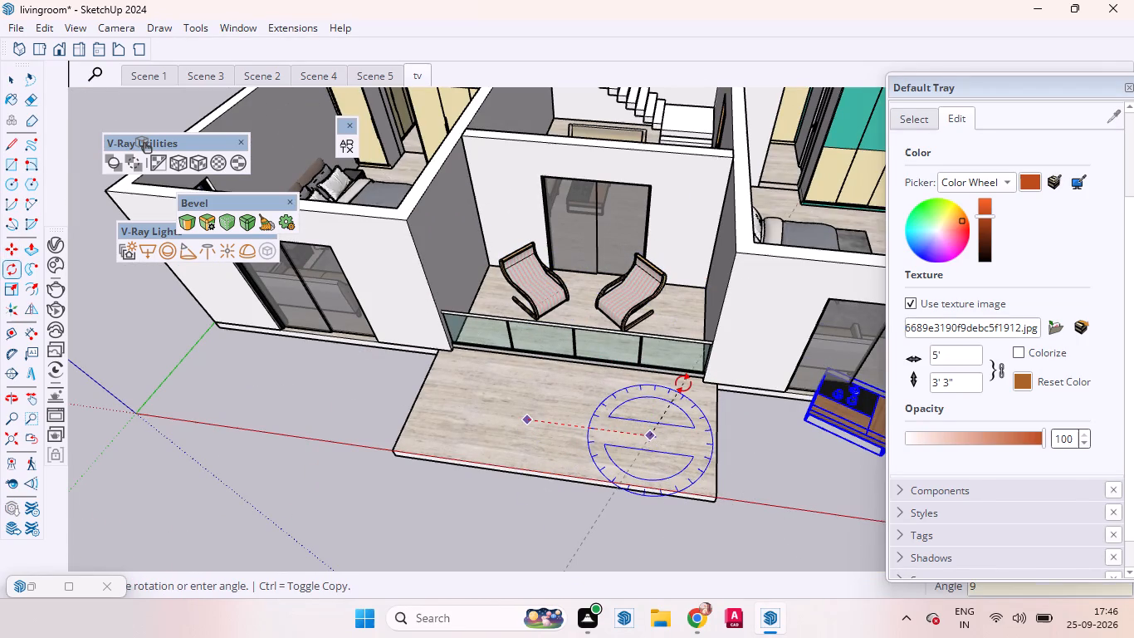
pyautogui.press('9')
pyautogui.press('0')
pyautogui.press('Return')
pyautogui.press('space')
# Move the rotated coffee table about 12' 9" out of the bedroom to the balcony, in front of the chairs by the railing.
pyautogui.scroll(-5, 356, 401)
pyautogui.scroll(9, 655, 390)
pyautogui.moveTo(701, 298); pyautogui.dragTo(667, 511, button='middle')
pyautogui.scroll(-5, 737, 263)
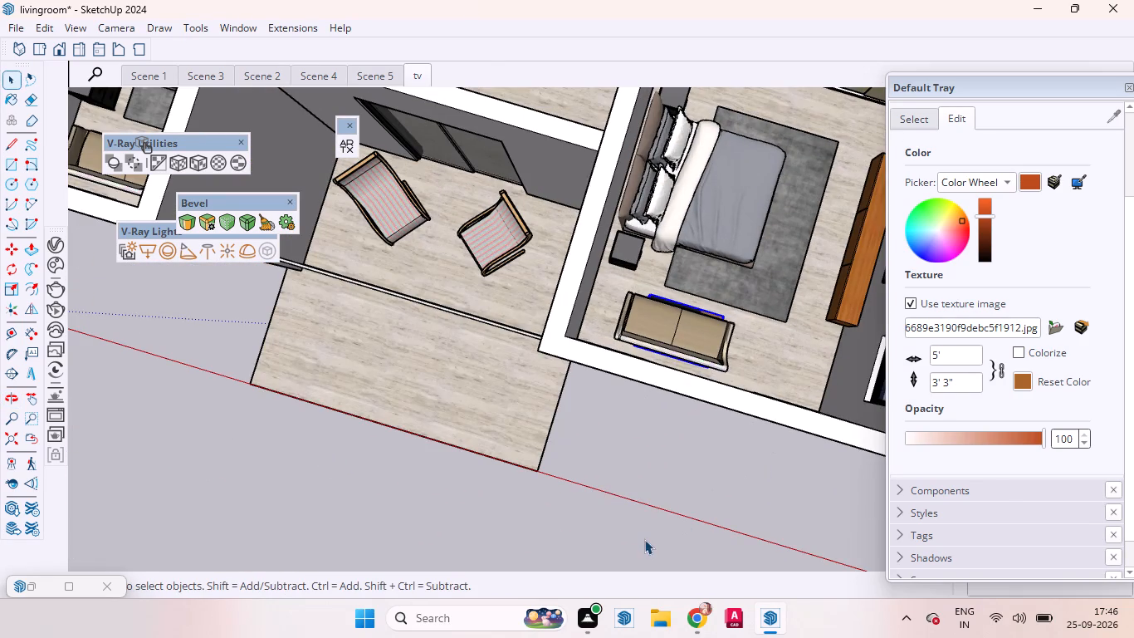
pyautogui.press('m')
pyautogui.click(675, 491)
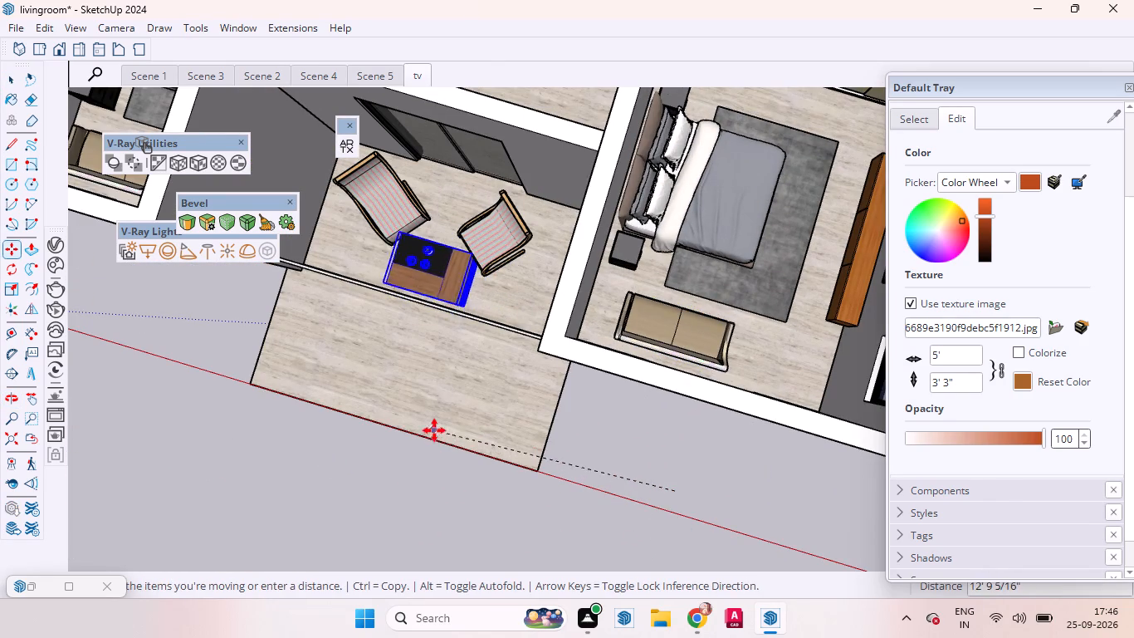
pyautogui.click(429, 439)
# Scale the balcony coffee table down uniformly from its corner so it fits between the chairs and the railing.
pyautogui.moveTo(386, 414); pyautogui.dragTo(525, 175, button='middle')
pyautogui.scroll(11, 394, 371)
pyautogui.scroll(-1, 437, 401)
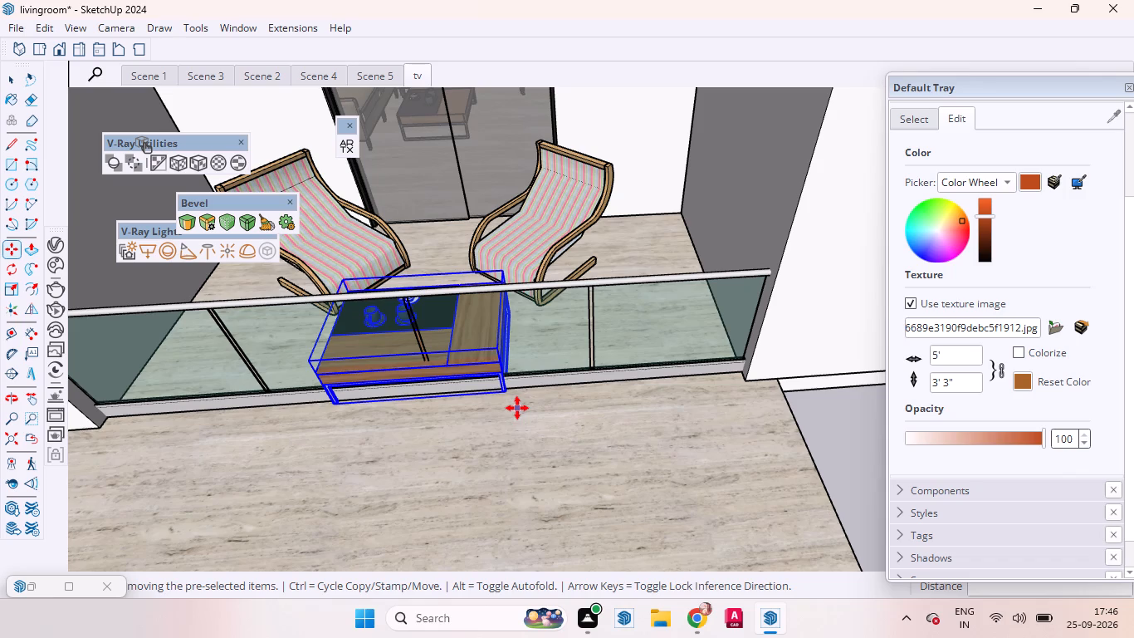
pyautogui.press('s')
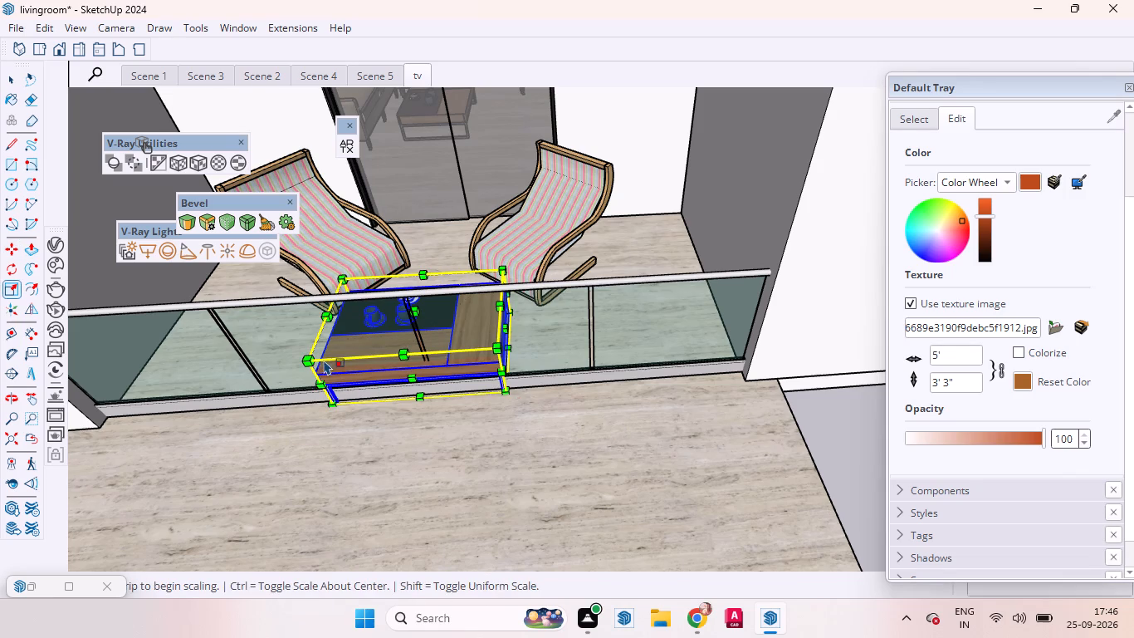
pyautogui.moveTo(305, 359); pyautogui.dragTo(384, 325)
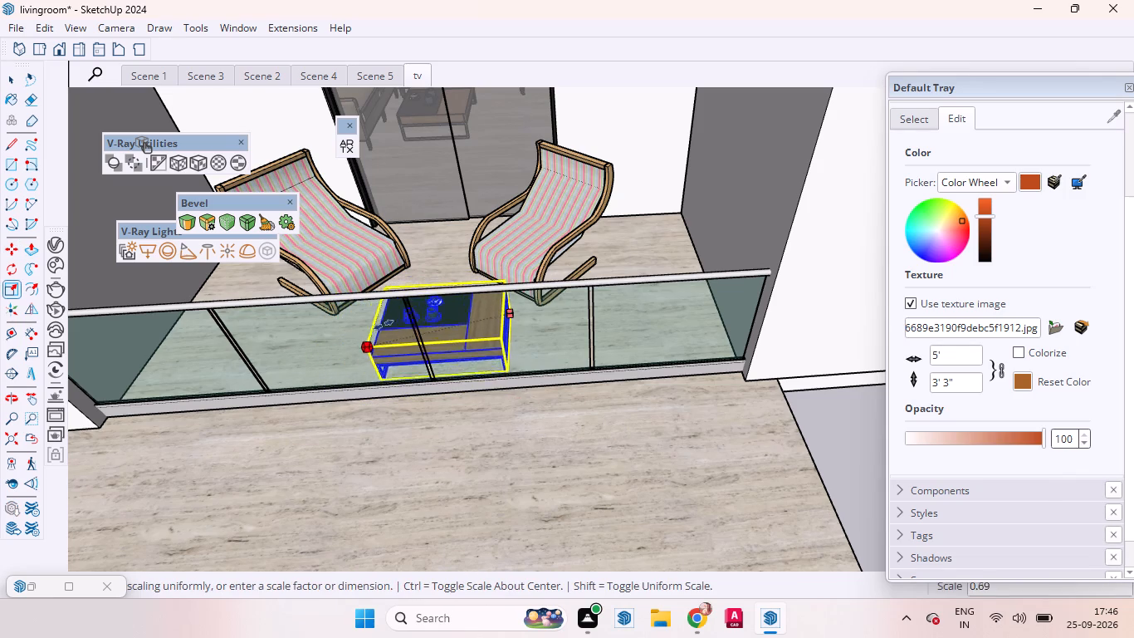
pyautogui.moveTo(384, 325); pyautogui.dragTo(388, 312)
pyautogui.press('space')
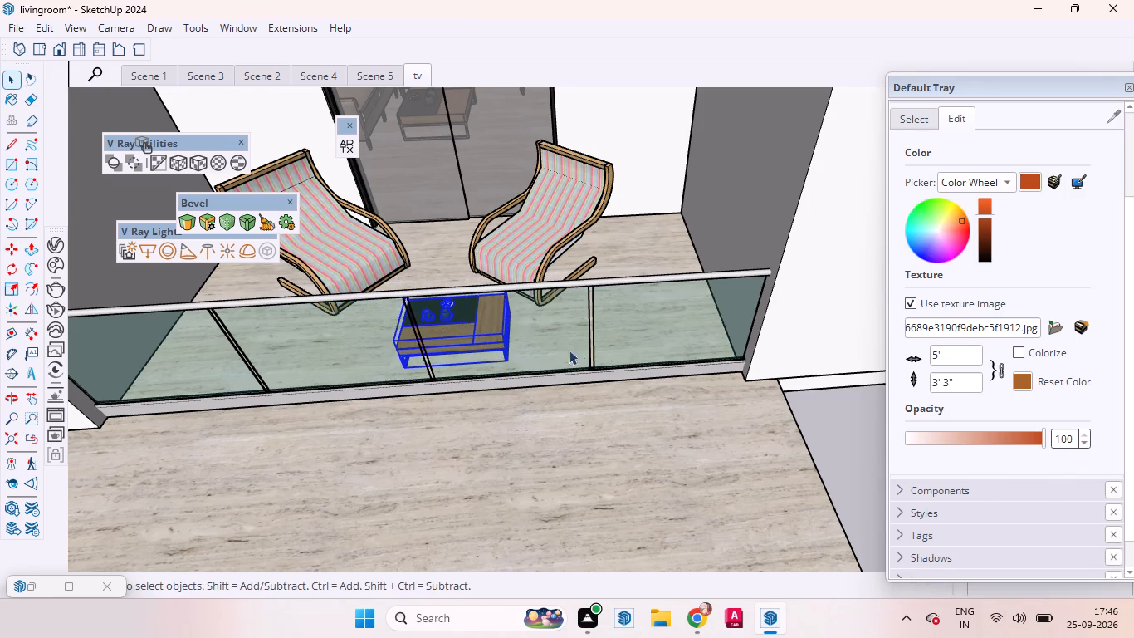
# Move the scaled coffee table about 9 5/8" parallel to the railing so it sits centrally between the two chairs.
pyautogui.scroll(2, 489, 345)
pyautogui.scroll(-9, 487, 345)
pyautogui.moveTo(742, 457); pyautogui.dragTo(736, 448)
pyautogui.scroll(1, 380, 299)
pyautogui.scroll(-1, 380, 299)
pyautogui.scroll(5, 382, 298)
pyautogui.moveTo(429, 323); pyautogui.dragTo(520, 381, button='middle')
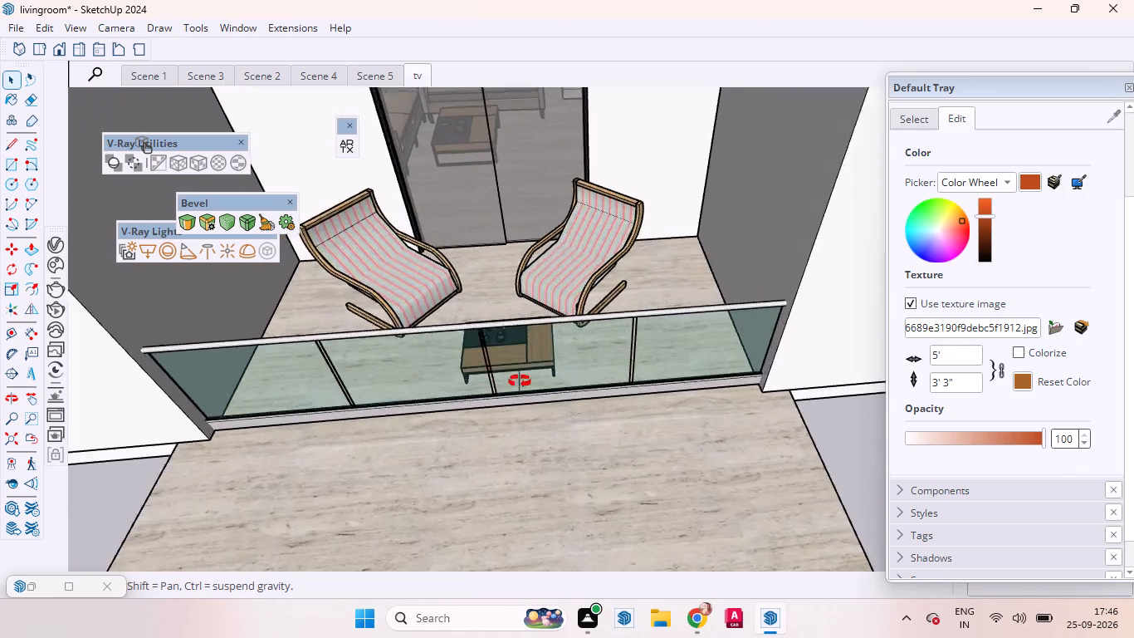
pyautogui.moveTo(520, 381); pyautogui.dragTo(854, 441, button='middle')
pyautogui.scroll(2, 651, 422)
pyautogui.scroll(-3, 650, 420)
pyautogui.scroll(2, 650, 420)
pyautogui.scroll(-1, 650, 419)
pyautogui.scroll(6, 650, 419)
pyautogui.scroll(-1, 697, 425)
pyautogui.scroll(2, 697, 425)
pyautogui.click(624, 410)
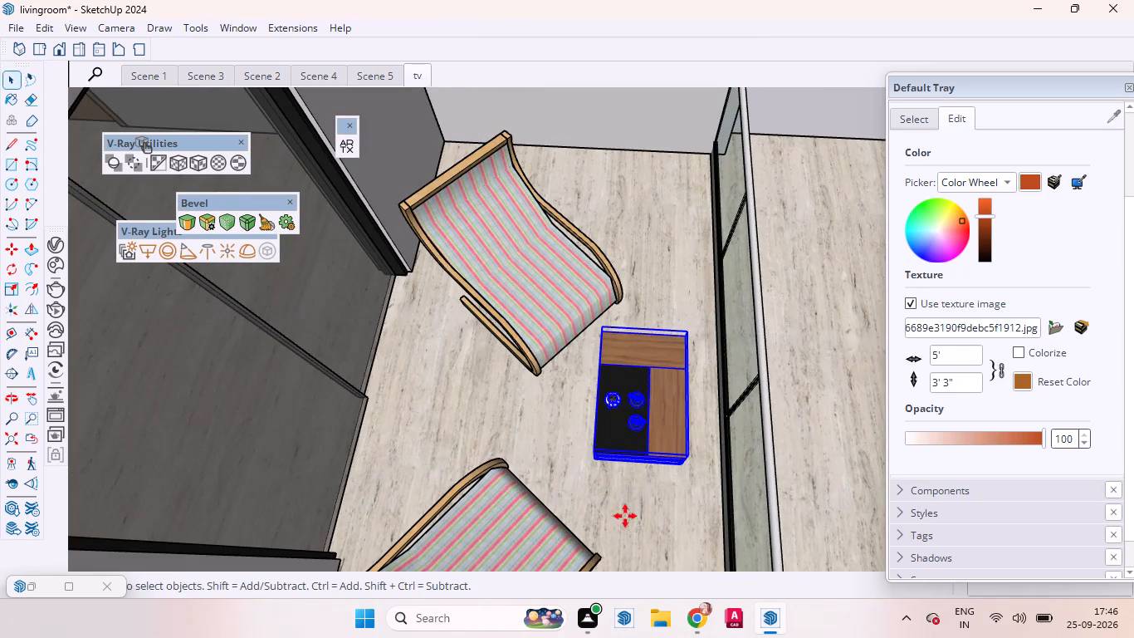
pyautogui.press('m')
pyautogui.click(643, 484)
pyautogui.click(639, 529)
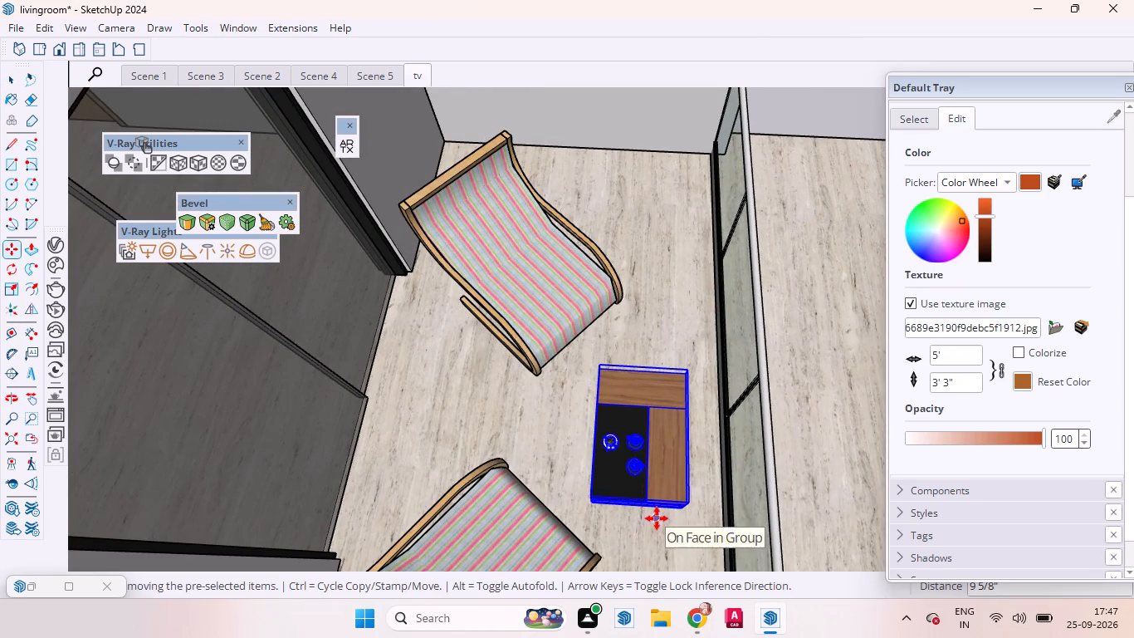
# Scale the balcony table's height along the blue axis by about 3.36, and reduce that height to roughly two-thirds.
pyautogui.press('s')
pyautogui.moveTo(645, 427); pyautogui.dragTo(647, 392)
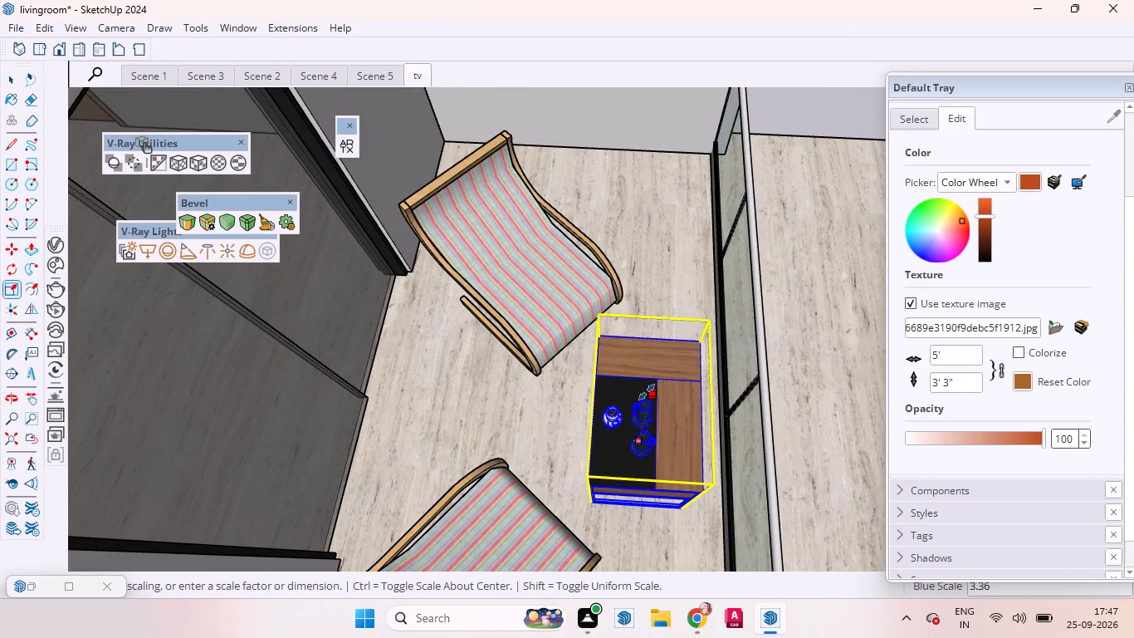
pyautogui.press('space')
pyautogui.scroll(-2, 633, 375)
pyautogui.scroll(1, 633, 375)
pyautogui.scroll(-2, 633, 375)
pyautogui.moveTo(616, 409); pyautogui.dragTo(413, 223, button='middle')
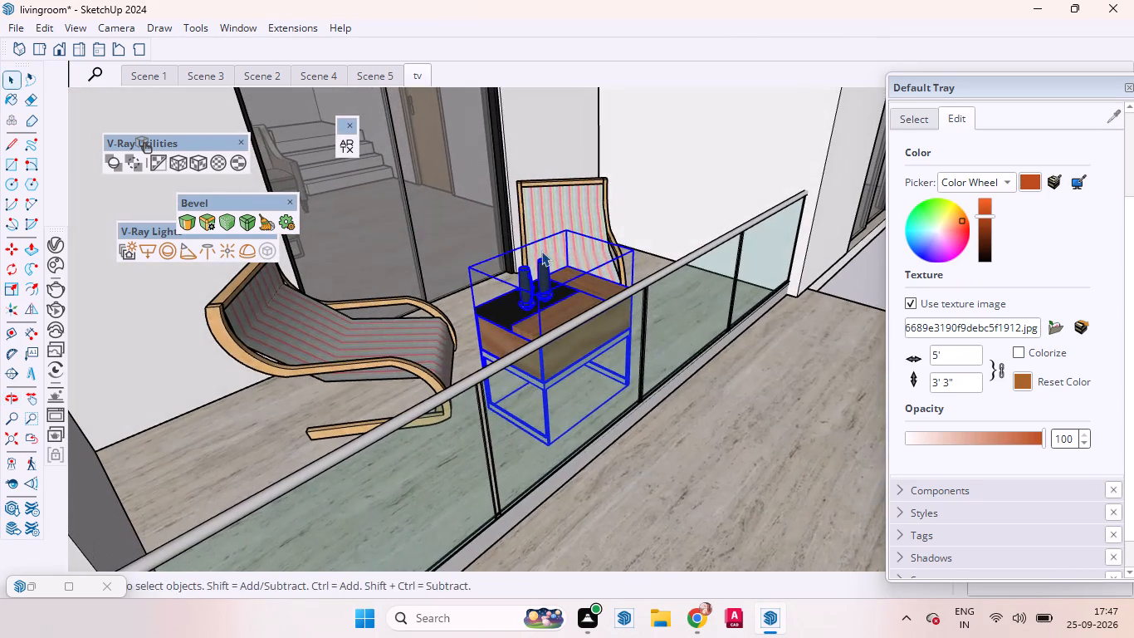
pyautogui.press('s')
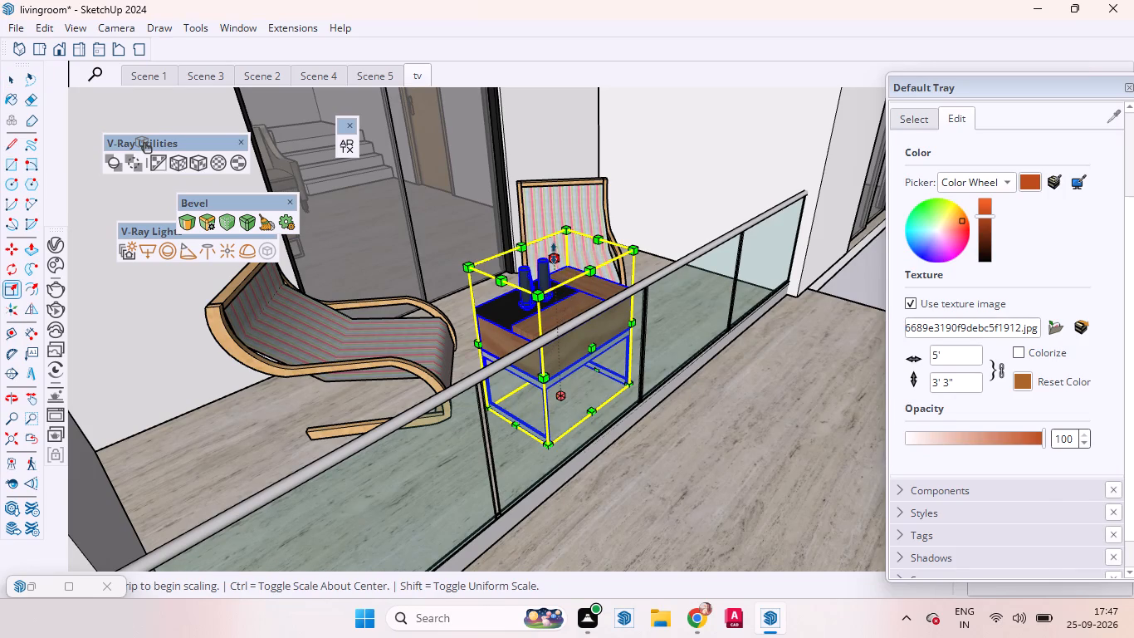
pyautogui.moveTo(555, 253); pyautogui.dragTo(571, 308)
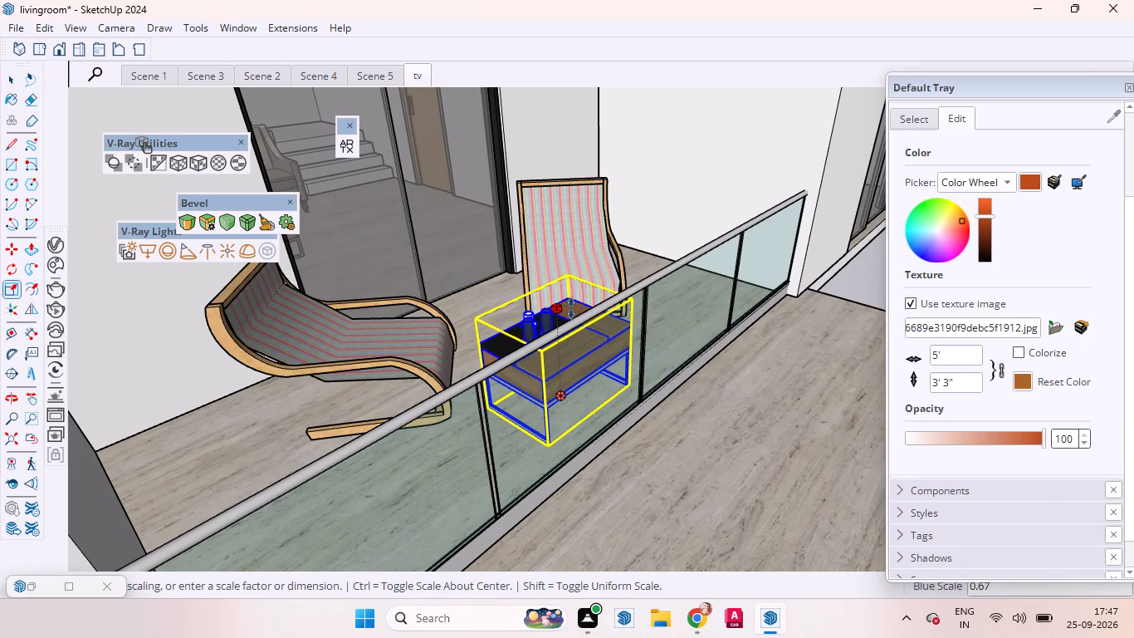
pyautogui.moveTo(571, 308); pyautogui.dragTo(574, 313)
pyautogui.press('space')
pyautogui.scroll(1, 538, 286)
pyautogui.scroll(-12, 537, 287)
pyautogui.moveTo(498, 367); pyautogui.dragTo(432, 378, button='middle')
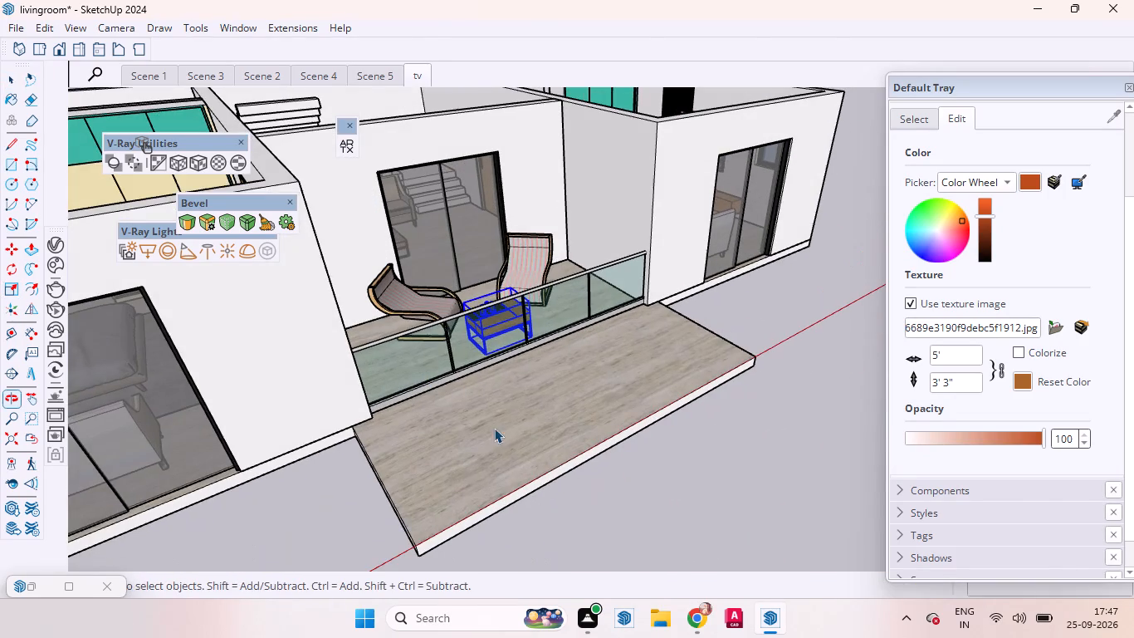
pyautogui.click(672, 505)
# Examine the furnished balcony and the whole house layout from the front and from above.
pyautogui.moveTo(543, 382); pyautogui.dragTo(419, 364, button='middle')
pyautogui.scroll(-4, 684, 461)
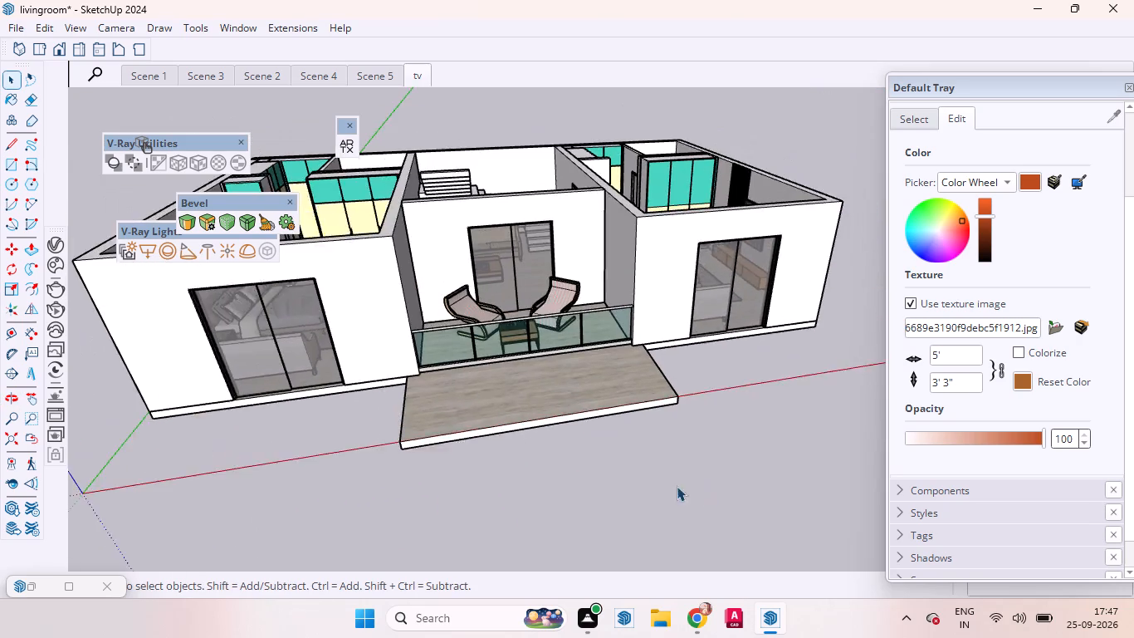
pyautogui.scroll(-2, 677, 486)
pyautogui.scroll(1, 674, 488)
pyautogui.scroll(-3, 674, 488)
pyautogui.scroll(1, 677, 492)
pyautogui.scroll(-8, 677, 492)
pyautogui.moveTo(709, 514); pyautogui.dragTo(605, 637, button='middle')
pyautogui.scroll(4, 516, 331)
pyautogui.moveTo(544, 371); pyautogui.dragTo(555, 487, button='middle')
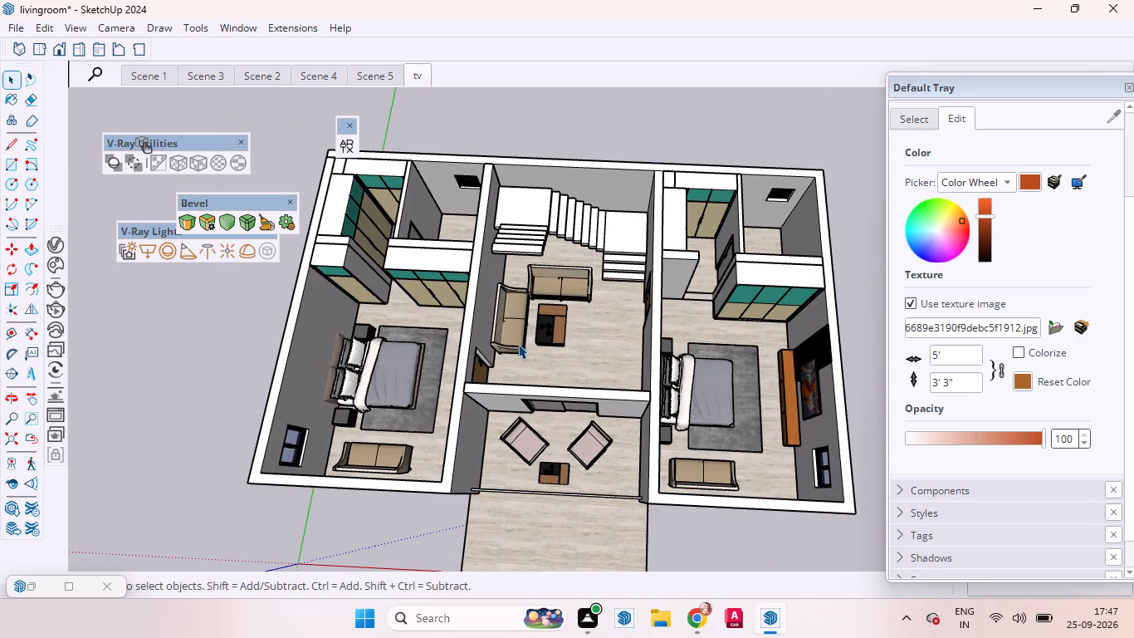
pyautogui.scroll(-1, 554, 410)
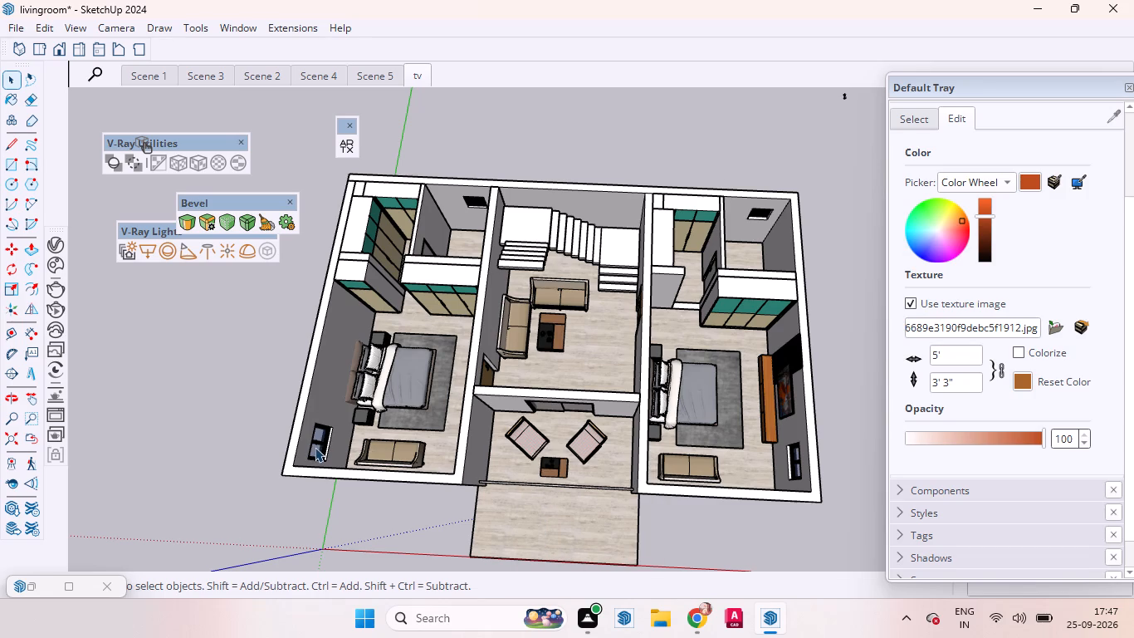
# Examine the bedroom without the TV unit, checking the sofa by the window wall, the bed, the rug and the wardrobes.
pyautogui.scroll(5, 314, 448)
pyautogui.scroll(-4, 311, 448)
pyautogui.scroll(3, 337, 426)
pyautogui.scroll(-1, 337, 426)
pyautogui.scroll(1, 337, 426)
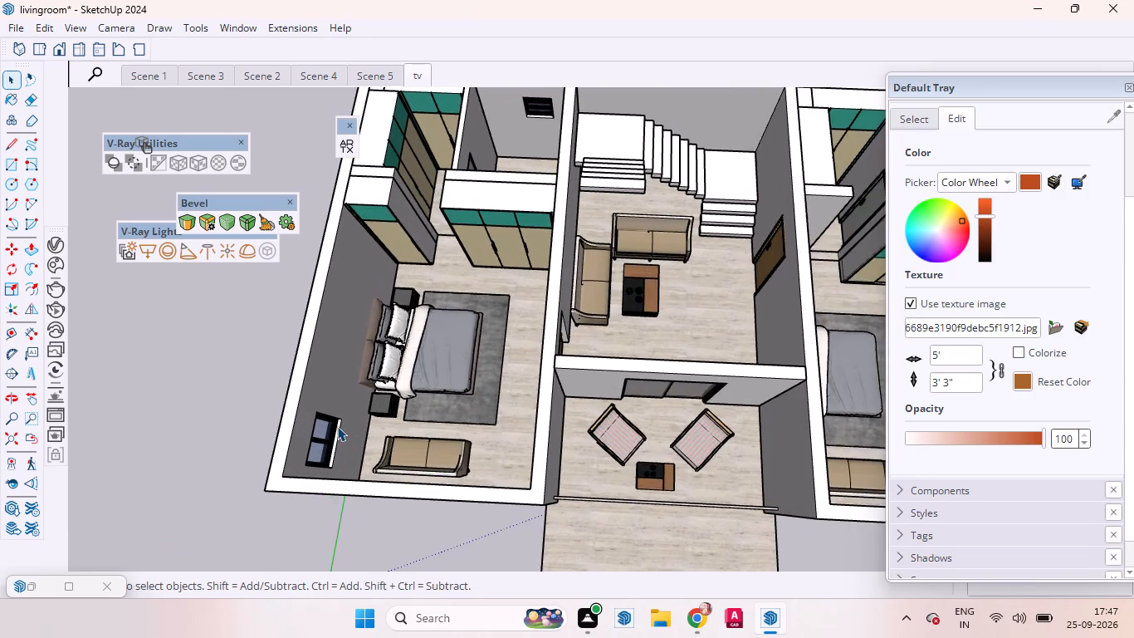
pyautogui.scroll(6, 332, 426)
pyautogui.scroll(-4, 315, 426)
pyautogui.scroll(1, 371, 449)
pyautogui.scroll(-2, 376, 451)
pyautogui.scroll(9, 421, 478)
pyautogui.scroll(-1, 442, 483)
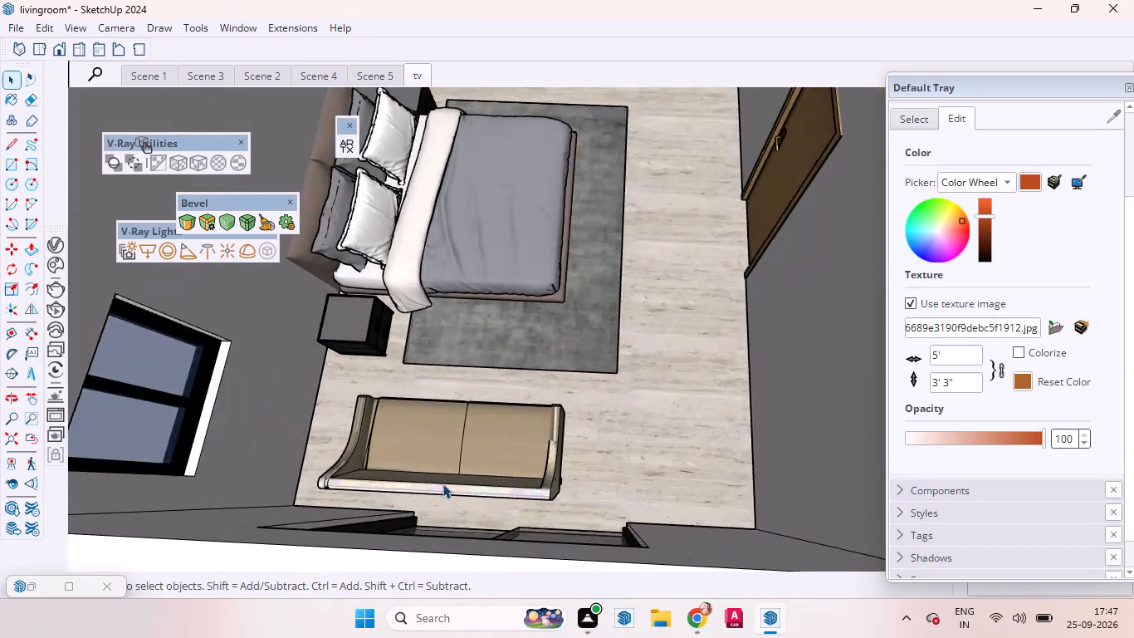
pyautogui.scroll(12, 442, 483)
pyautogui.scroll(-3, 442, 483)
pyautogui.scroll(1, 442, 483)
pyautogui.scroll(-2, 442, 483)
pyautogui.moveTo(442, 483); pyautogui.dragTo(187, 451, button='middle')
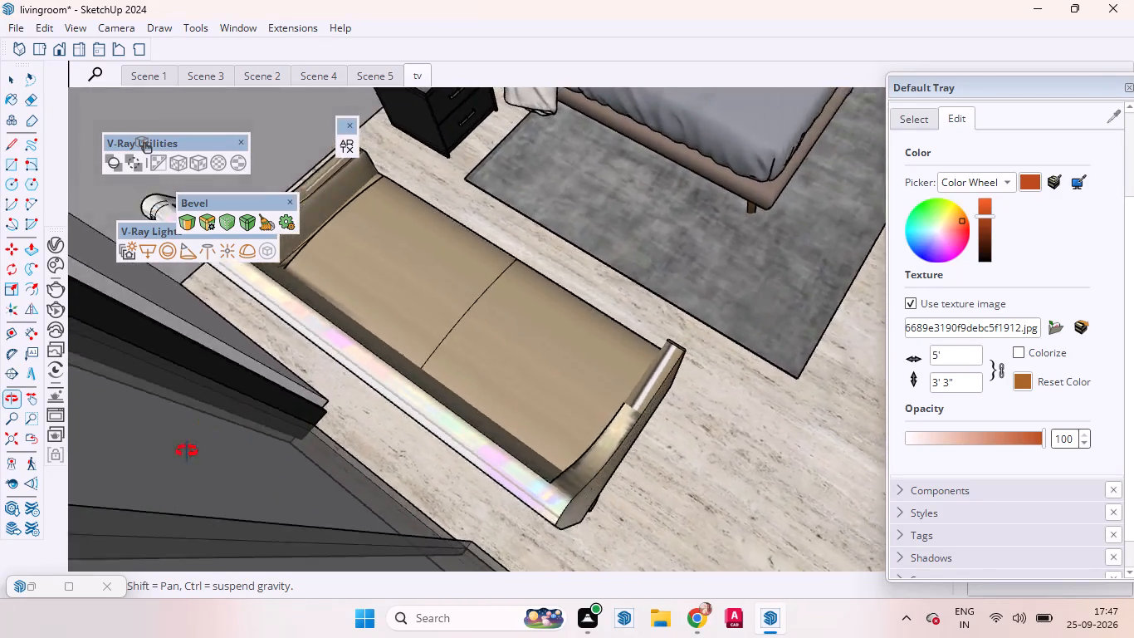
pyautogui.moveTo(187, 451); pyautogui.dragTo(136, 451, button='middle')
pyautogui.moveTo(513, 414); pyautogui.dragTo(147, 428, button='middle')
pyautogui.moveTo(413, 373); pyautogui.dragTo(359, 373, button='middle')
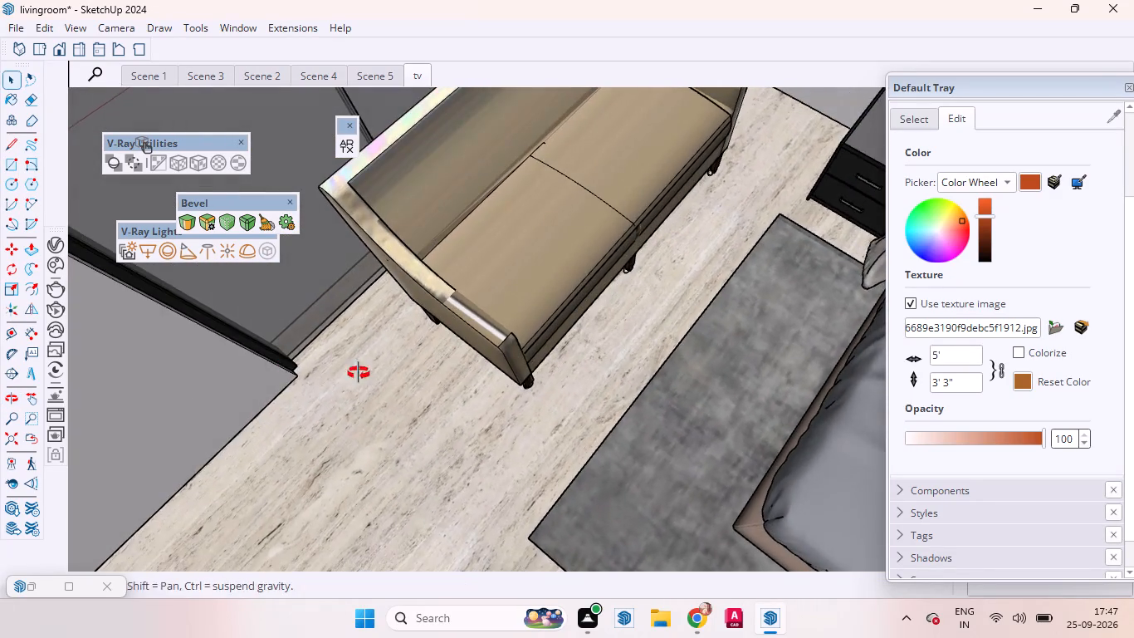
pyautogui.moveTo(359, 373); pyautogui.dragTo(261, 366, button='middle')
pyautogui.moveTo(368, 388); pyautogui.dragTo(271, 374, button='middle')
pyautogui.moveTo(398, 421); pyautogui.dragTo(222, 386, button='middle')
pyautogui.moveTo(277, 427); pyautogui.dragTo(215, 412, button='middle')
pyautogui.moveTo(310, 449); pyautogui.dragTo(259, 449, button='middle')
pyautogui.moveTo(342, 460); pyautogui.dragTo(197, 441, button='middle')
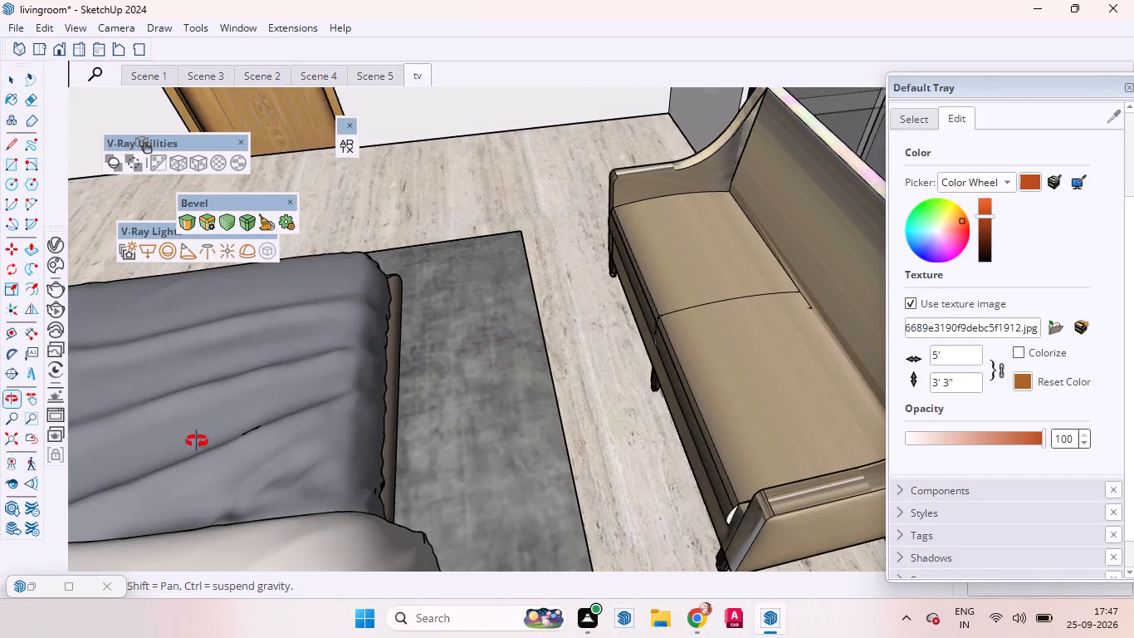
pyautogui.moveTo(197, 441); pyautogui.dragTo(199, 444, button='middle')
pyautogui.moveTo(524, 384); pyautogui.dragTo(457, 403, button='middle')
pyautogui.scroll(1, 559, 420)
pyautogui.scroll(-1, 559, 420)
pyautogui.scroll(11, 559, 420)
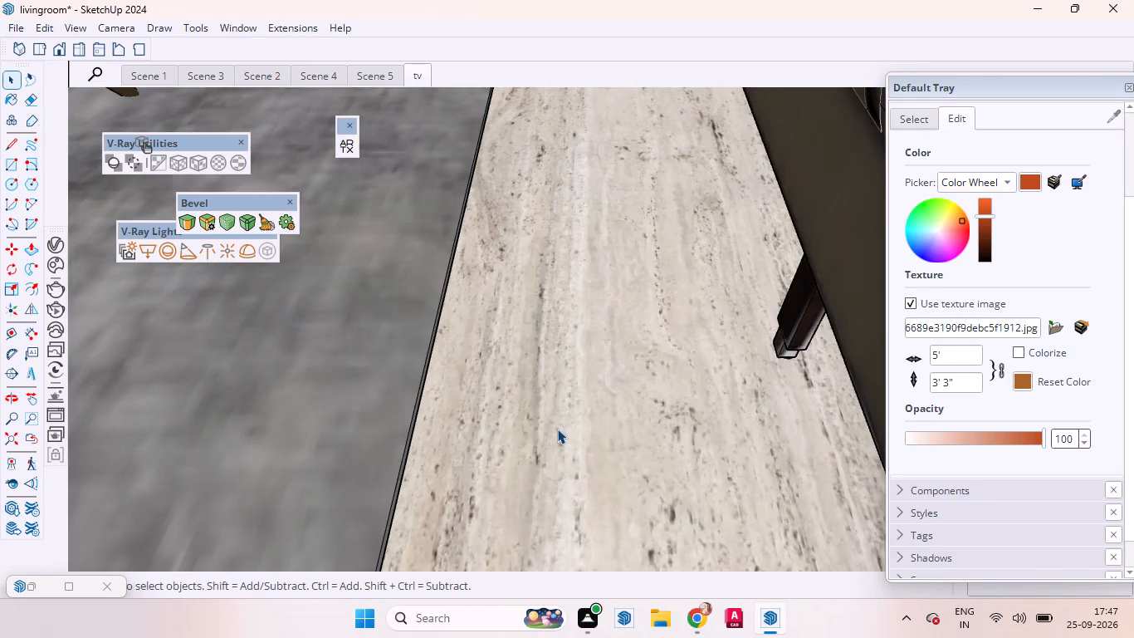
pyautogui.scroll(4, 557, 429)
pyautogui.scroll(-3, 557, 429)
pyautogui.scroll(16, 557, 429)
pyautogui.scroll(-1, 557, 433)
pyautogui.scroll(8, 557, 433)
pyautogui.scroll(-17, 557, 433)
pyautogui.scroll(1, 561, 453)
pyautogui.scroll(-3, 561, 453)
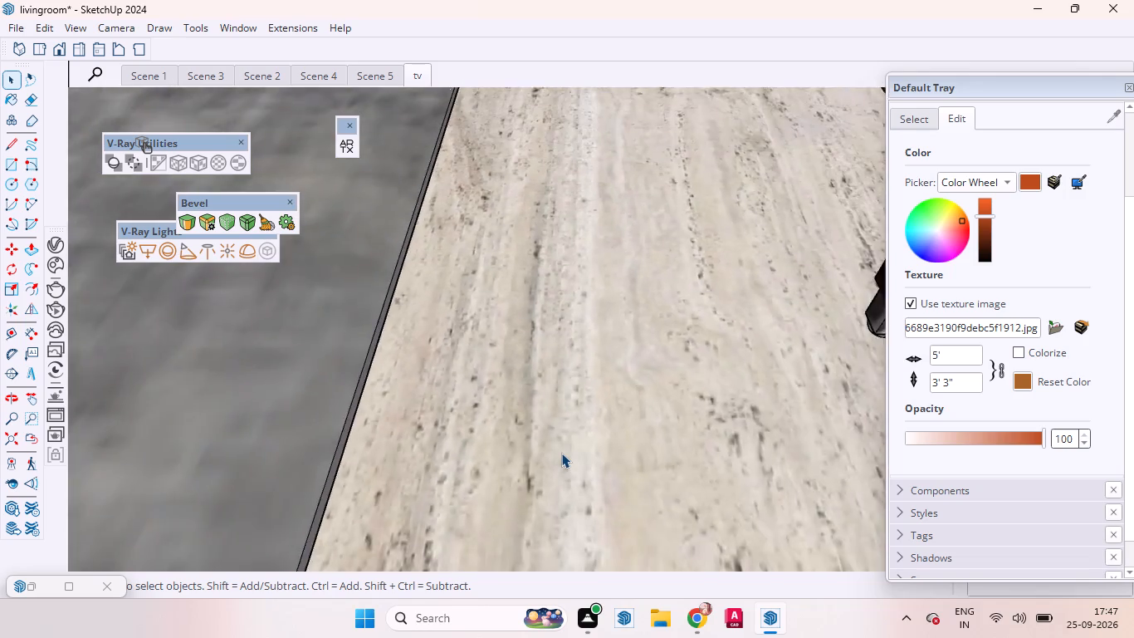
pyautogui.scroll(4, 561, 453)
pyautogui.scroll(-3, 561, 453)
pyautogui.scroll(1, 561, 453)
pyautogui.scroll(-17, 561, 453)
pyautogui.scroll(2, 561, 453)
pyautogui.scroll(-6, 561, 453)
pyautogui.scroll(2, 561, 453)
pyautogui.scroll(-2, 561, 453)
pyautogui.scroll(1, 561, 453)
pyautogui.scroll(-3, 565, 453)
pyautogui.scroll(2, 565, 453)
pyautogui.scroll(-3, 565, 453)
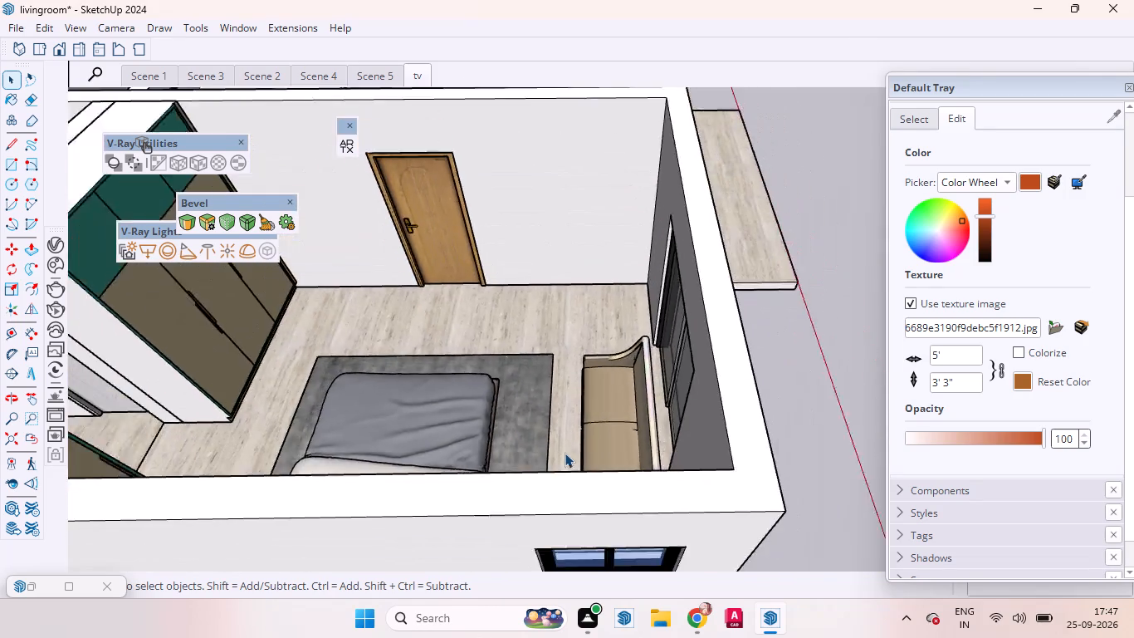
pyautogui.scroll(-9, 565, 453)
pyautogui.scroll(11, 266, 326)
pyautogui.scroll(-1, 393, 402)
pyautogui.scroll(1, 394, 402)
pyautogui.scroll(-2, 406, 403)
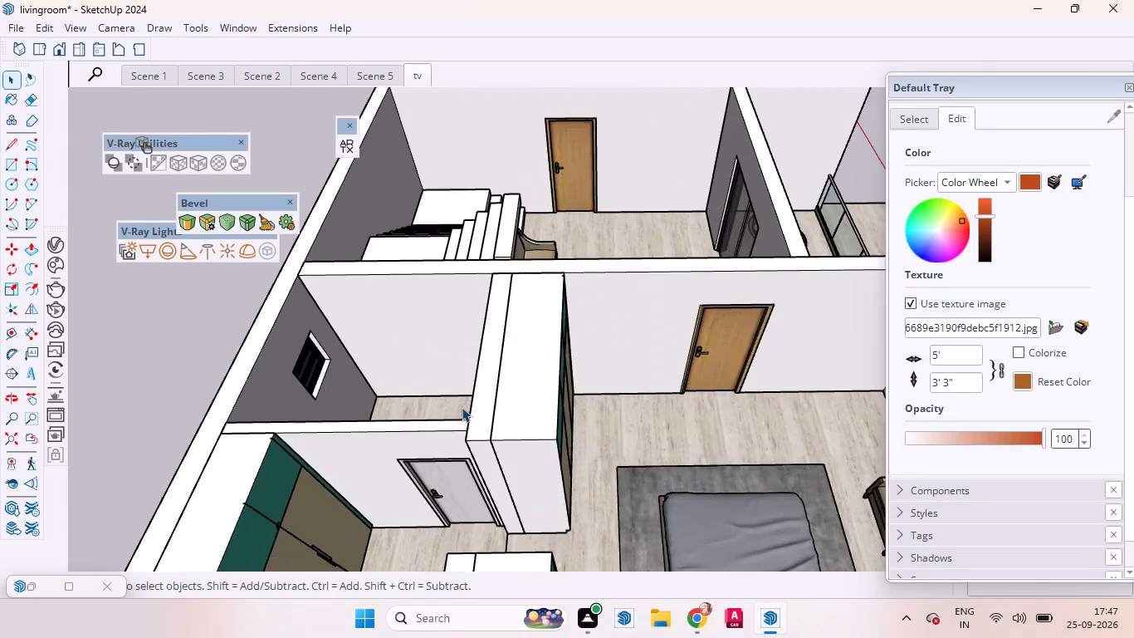
pyautogui.scroll(-2, 462, 407)
pyautogui.scroll(9, 469, 407)
pyautogui.scroll(-2, 470, 407)
pyautogui.scroll(2, 470, 407)
# Examine the staircase, living room sofas and wooden door, and the furnished house layout from the rear and above.
pyautogui.moveTo(470, 407); pyautogui.dragTo(619, 403, button='middle')
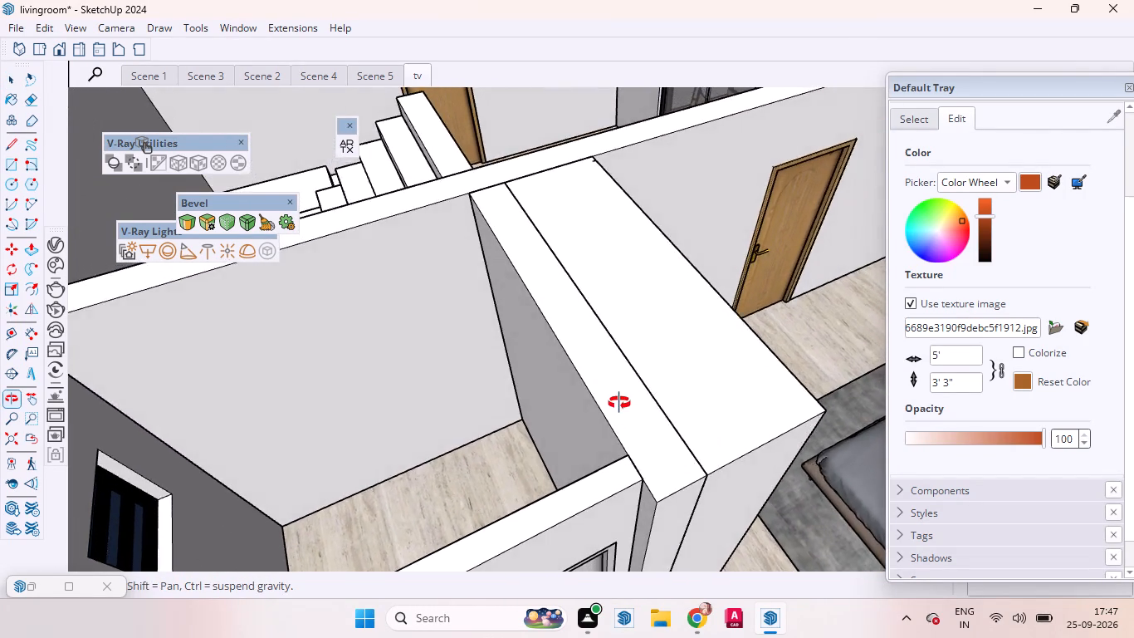
pyautogui.moveTo(619, 403); pyautogui.dragTo(521, 402, button='middle')
pyautogui.moveTo(368, 396); pyautogui.dragTo(521, 438, button='middle')
pyautogui.moveTo(408, 443); pyautogui.dragTo(536, 472, button='middle')
pyautogui.moveTo(376, 438); pyautogui.dragTo(496, 458, button='middle')
pyautogui.moveTo(349, 430); pyautogui.dragTo(477, 448, button='middle')
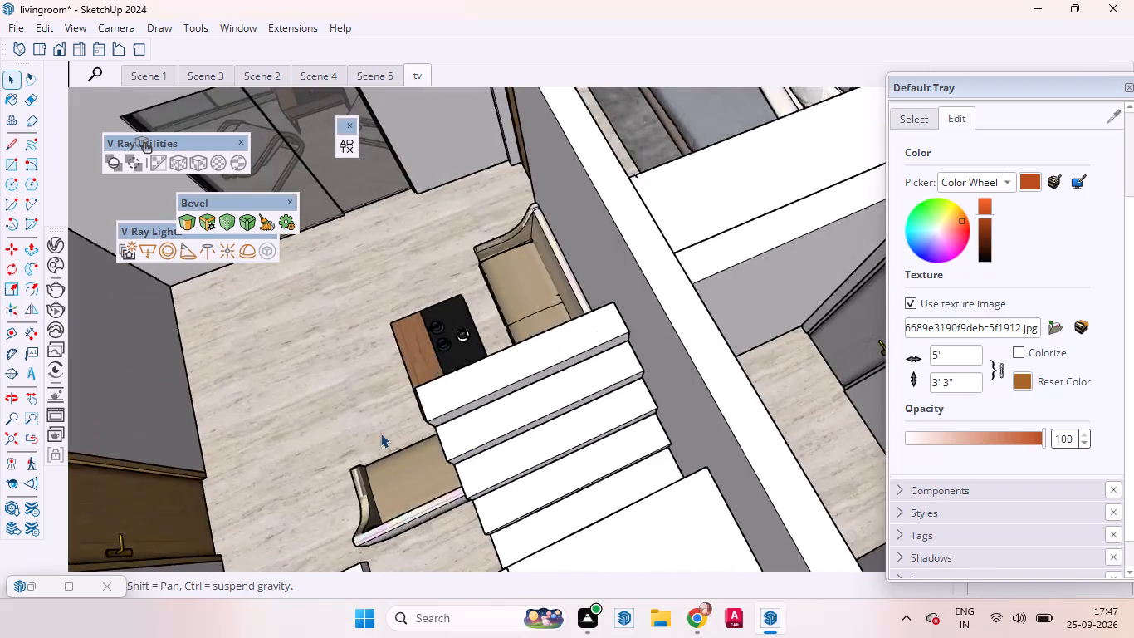
pyautogui.moveTo(319, 431); pyautogui.dragTo(466, 464, button='middle')
pyautogui.moveTo(366, 430); pyautogui.dragTo(481, 455, button='middle')
pyautogui.moveTo(338, 417); pyautogui.dragTo(447, 426, button='middle')
pyautogui.moveTo(386, 423); pyautogui.dragTo(303, 341, button='middle')
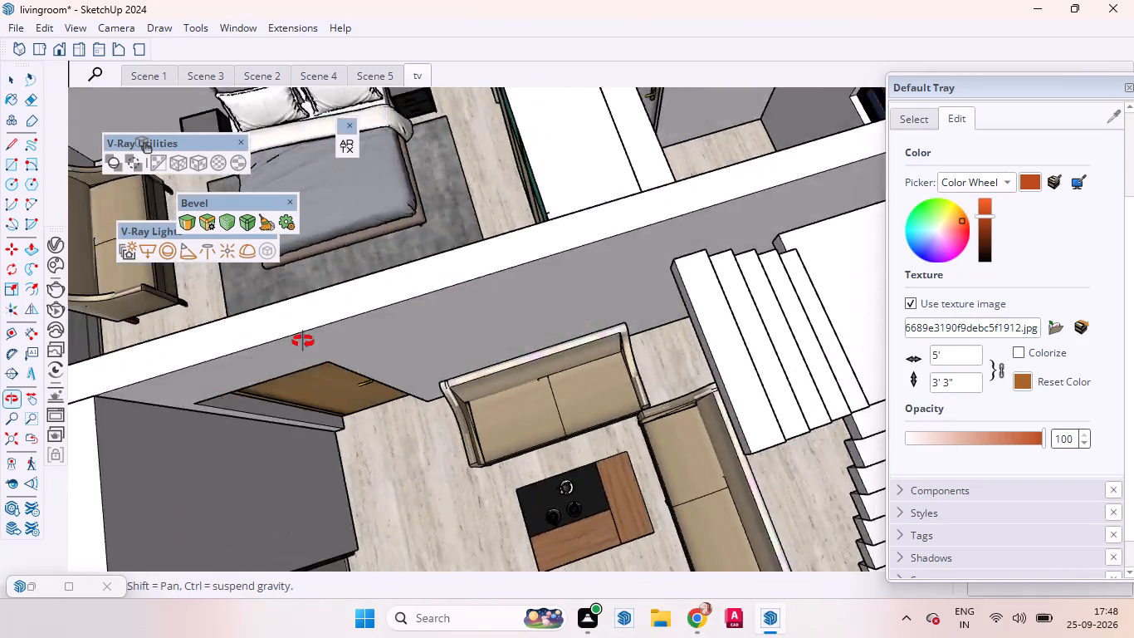
pyautogui.moveTo(303, 341); pyautogui.dragTo(284, 310, button='middle')
pyautogui.scroll(13, 303, 374)
pyautogui.scroll(-3, 307, 375)
pyautogui.scroll(1, 321, 371)
pyautogui.scroll(-1, 321, 371)
pyautogui.scroll(6, 321, 371)
pyautogui.scroll(-2, 324, 371)
pyautogui.scroll(2, 345, 371)
pyautogui.scroll(-1, 345, 371)
pyautogui.scroll(5, 345, 371)
pyautogui.scroll(-1, 411, 380)
pyautogui.scroll(2, 412, 381)
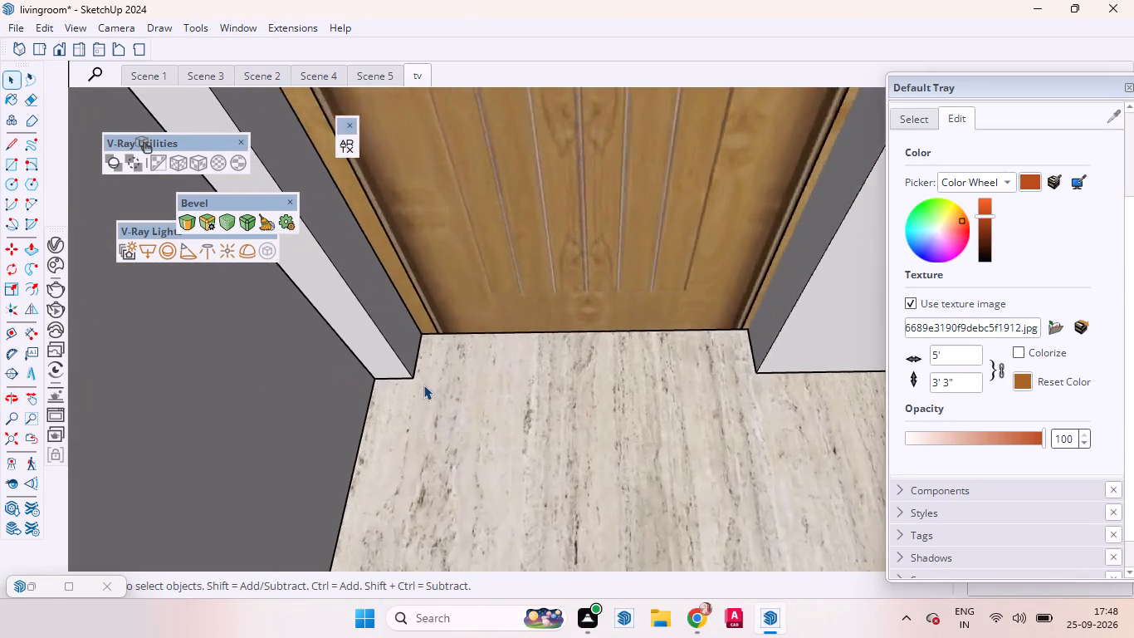
pyautogui.scroll(8, 423, 385)
pyautogui.moveTo(436, 387); pyautogui.dragTo(350, 412, button='middle')
pyautogui.scroll(-7, 358, 406)
pyautogui.scroll(1, 374, 413)
pyautogui.scroll(-18, 390, 413)
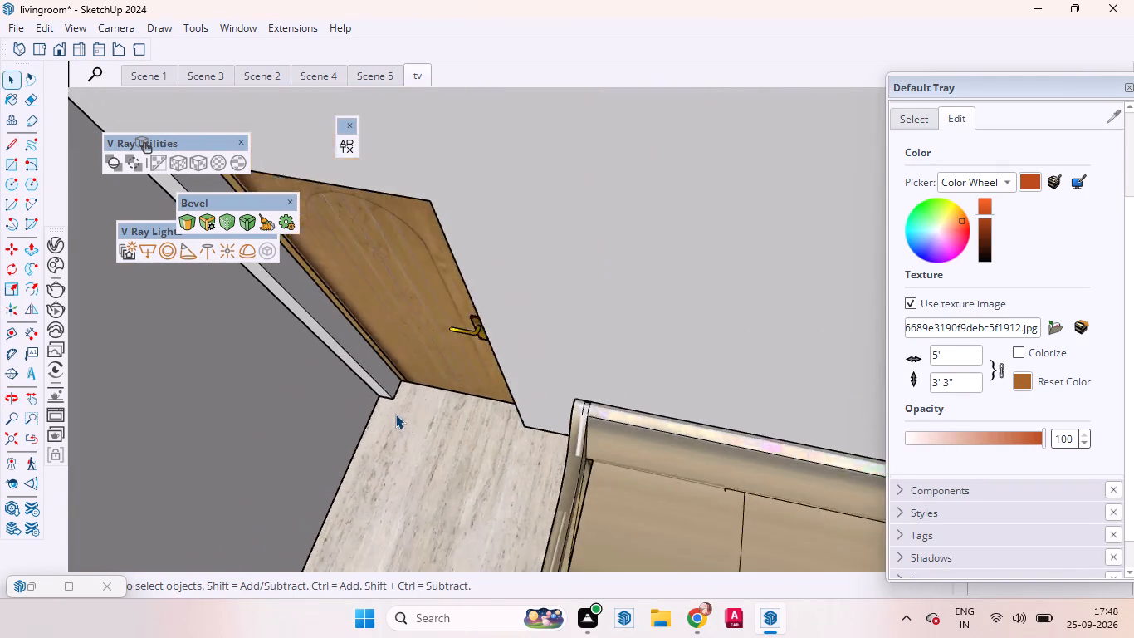
pyautogui.scroll(-6, 395, 414)
pyautogui.scroll(1, 395, 414)
pyautogui.scroll(-1, 395, 414)
pyautogui.scroll(2, 395, 414)
pyautogui.scroll(-18, 395, 414)
pyautogui.scroll(6, 378, 460)
pyautogui.scroll(-3, 378, 460)
pyautogui.scroll(2, 378, 460)
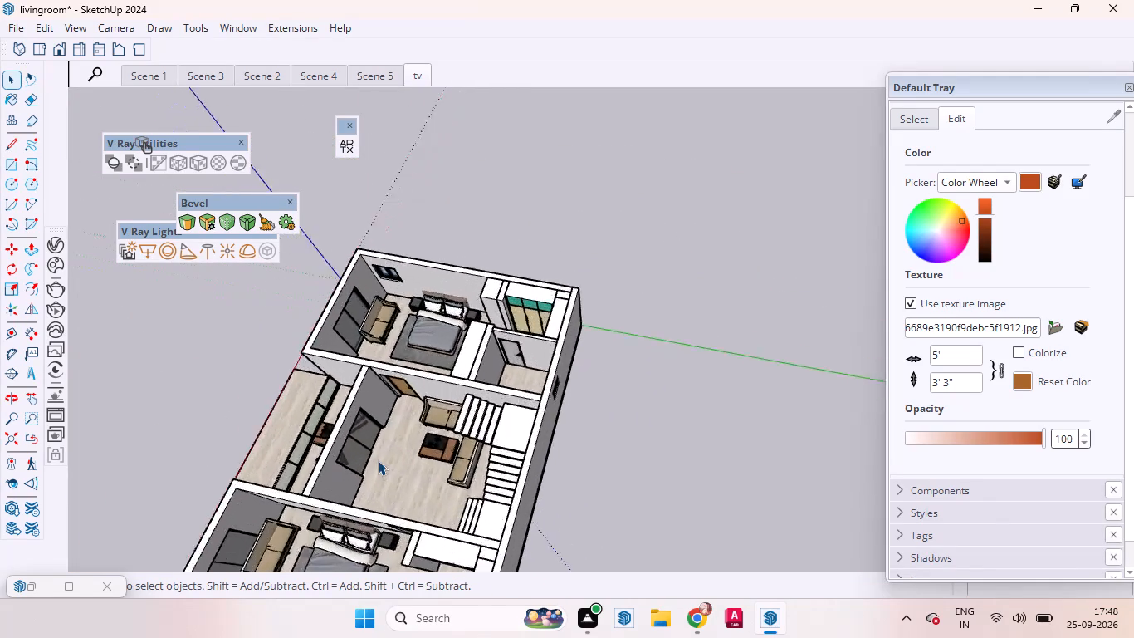
pyautogui.scroll(9, 378, 460)
pyautogui.moveTo(378, 460); pyautogui.dragTo(61, 372, button='middle')
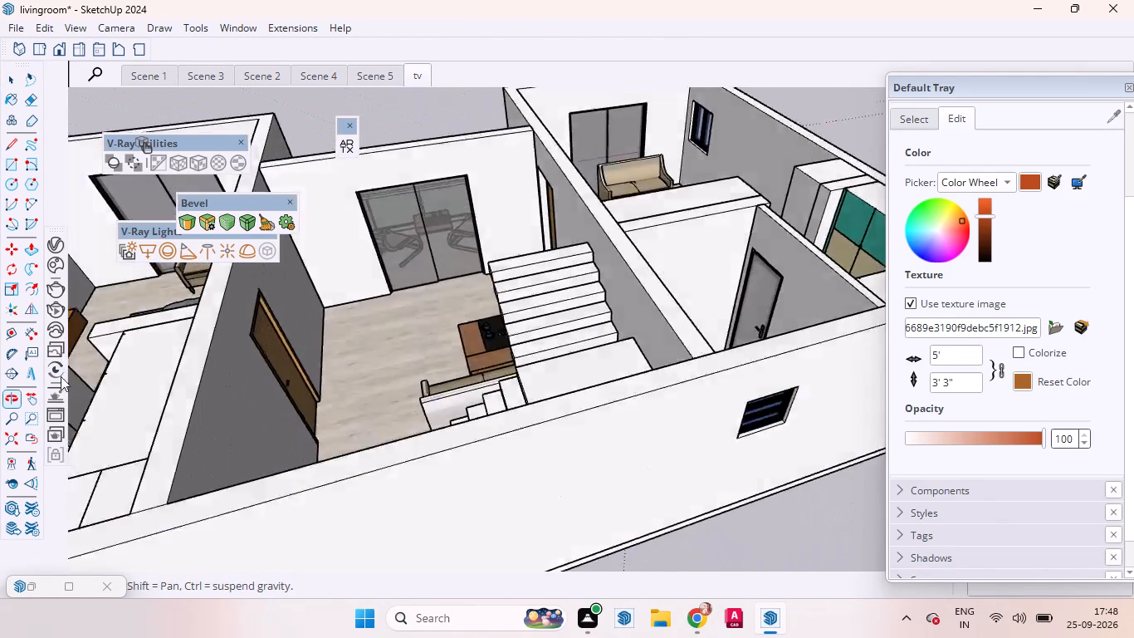
pyautogui.scroll(-5, 260, 406)
pyautogui.moveTo(568, 422); pyautogui.dragTo(447, 503, button='middle')
pyautogui.scroll(-8, 455, 507)
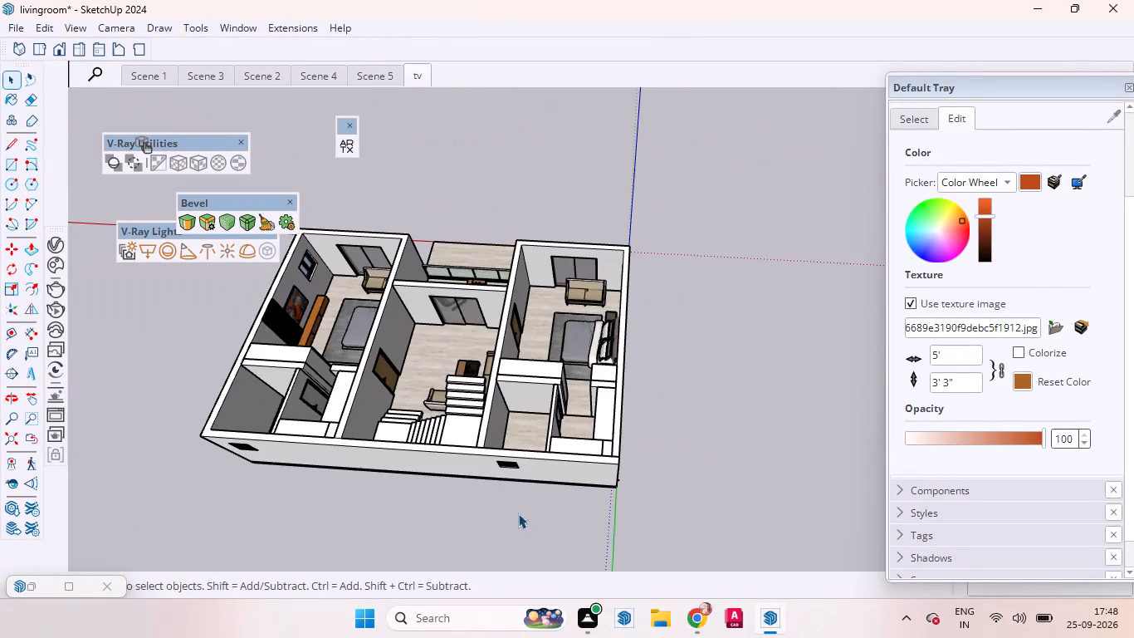
pyautogui.scroll(14, 81, 375)
pyautogui.moveTo(314, 450); pyautogui.dragTo(347, 522, button='middle')
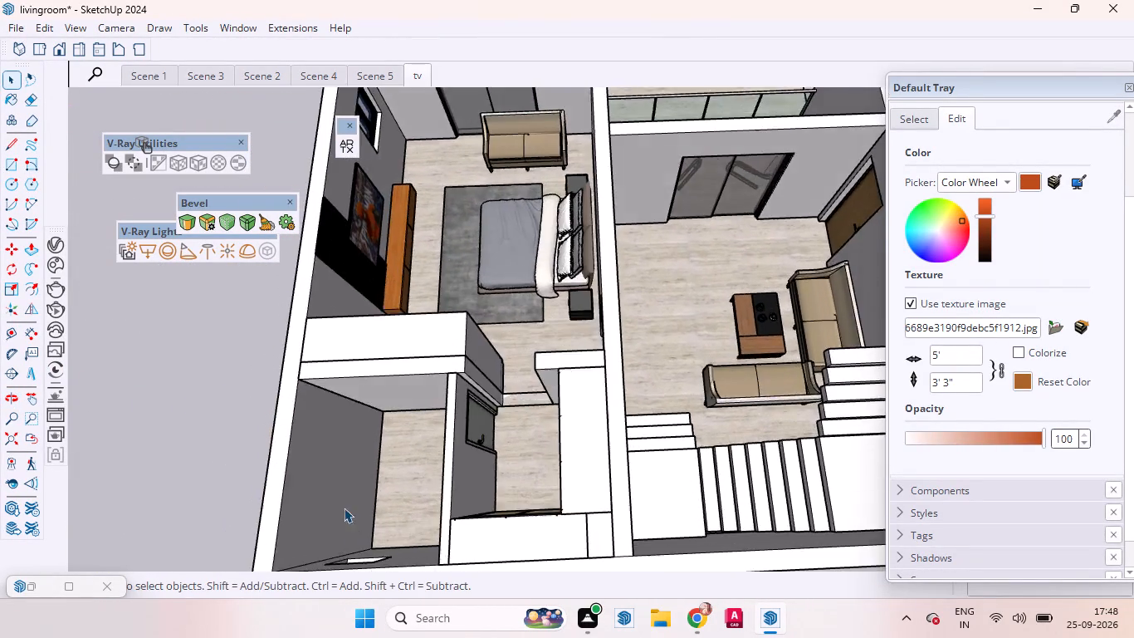
pyautogui.scroll(-11, 340, 507)
pyautogui.scroll(1, 260, 469)
pyautogui.scroll(-2, 361, 488)
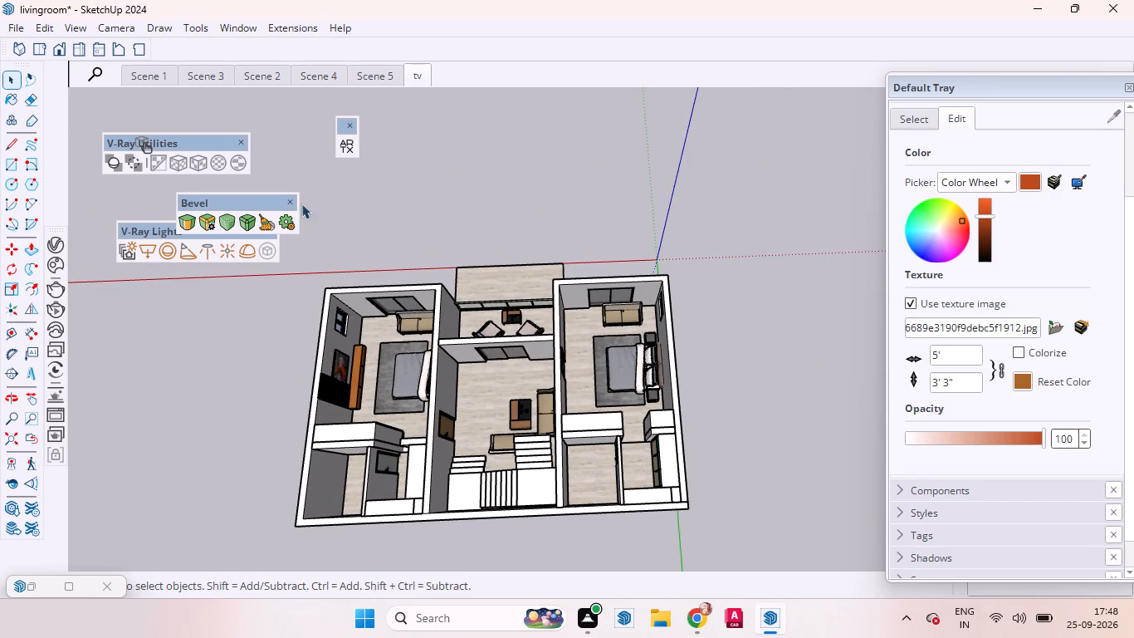
# Play the animation through the saved scenes and stop it at Scene 5.
pyautogui.rightClick(156, 68)
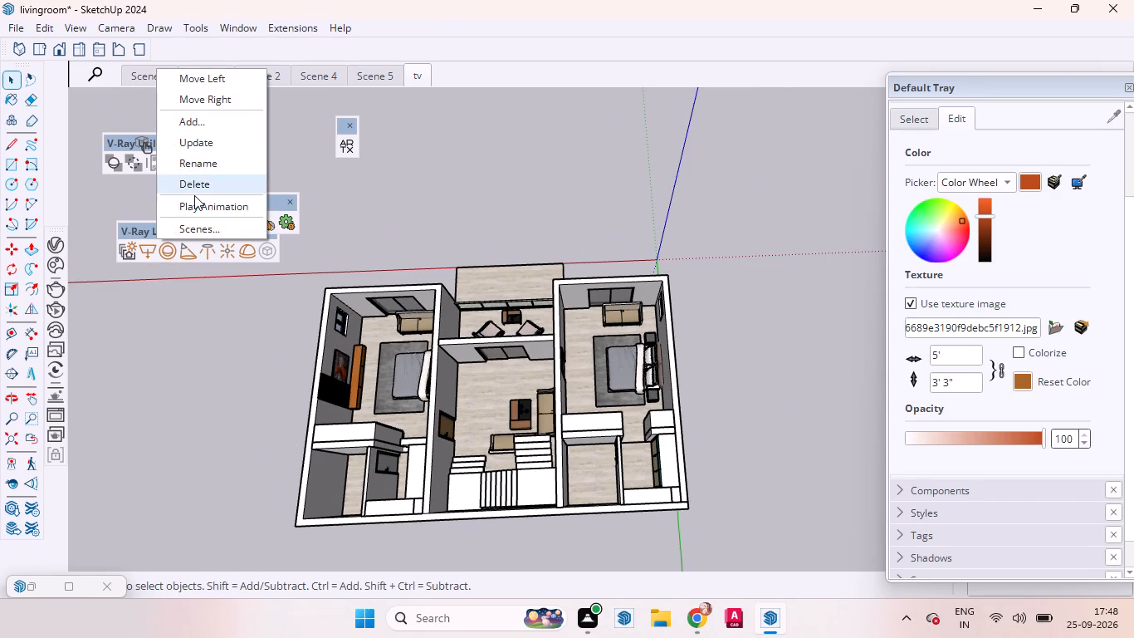
pyautogui.click(202, 213)
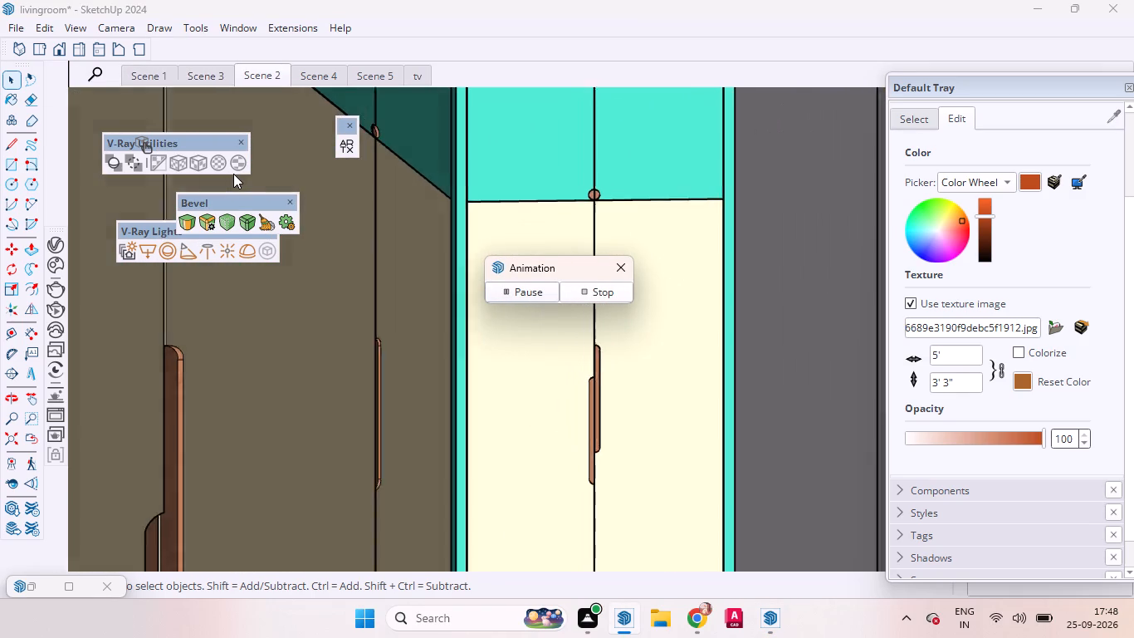
pyautogui.scroll(1, 282, 250)
pyautogui.scroll(-1, 282, 250)
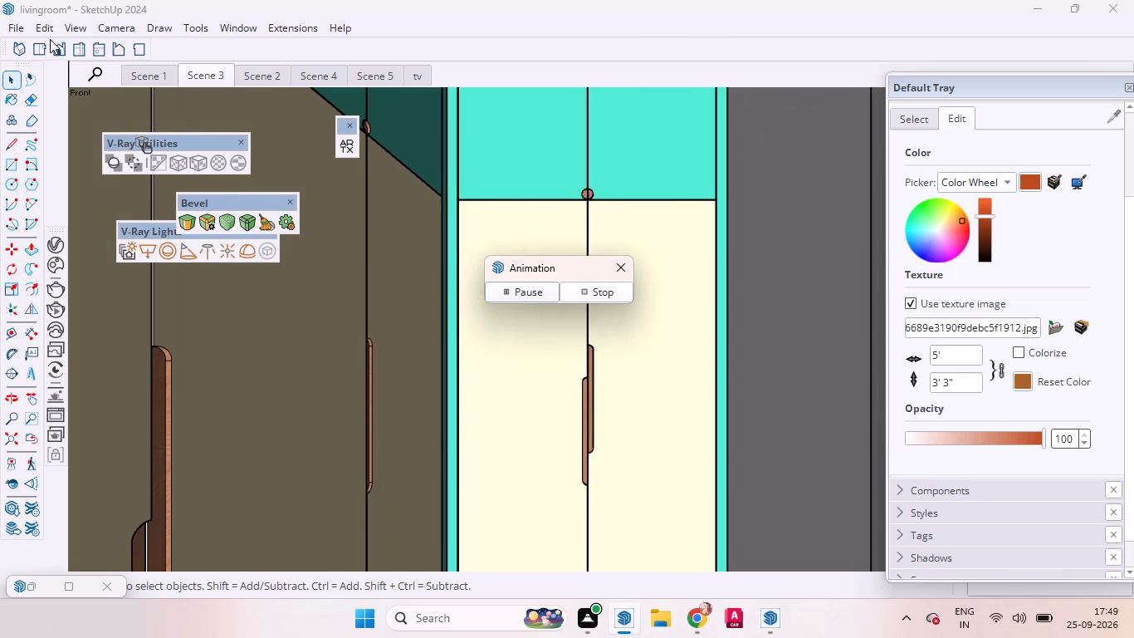
pyautogui.click(42, 47)
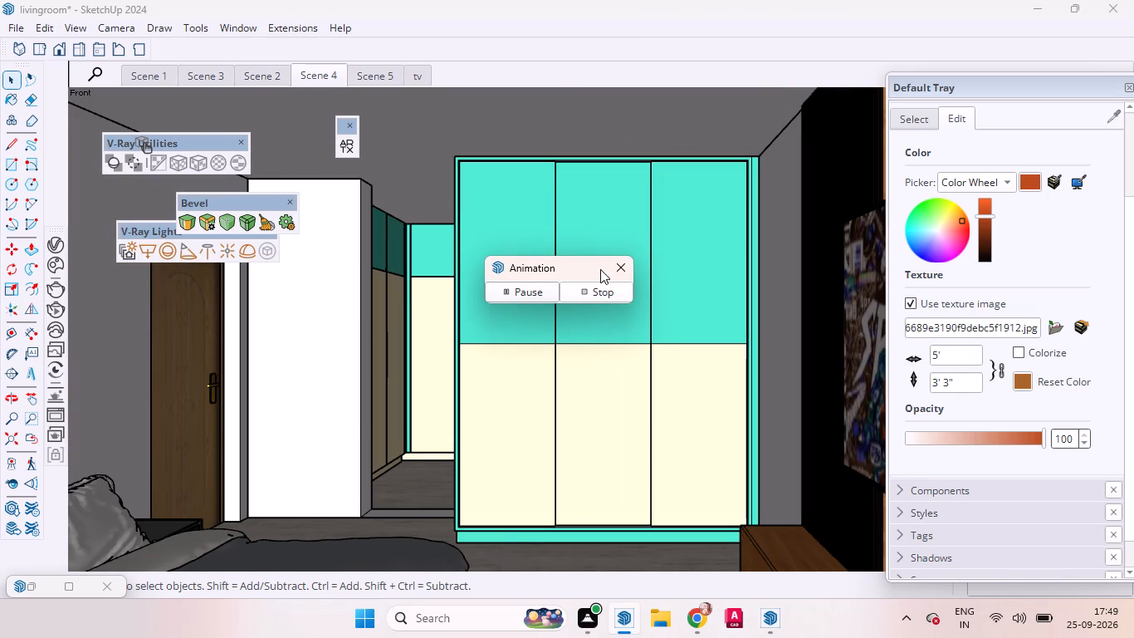
pyautogui.click(592, 289)
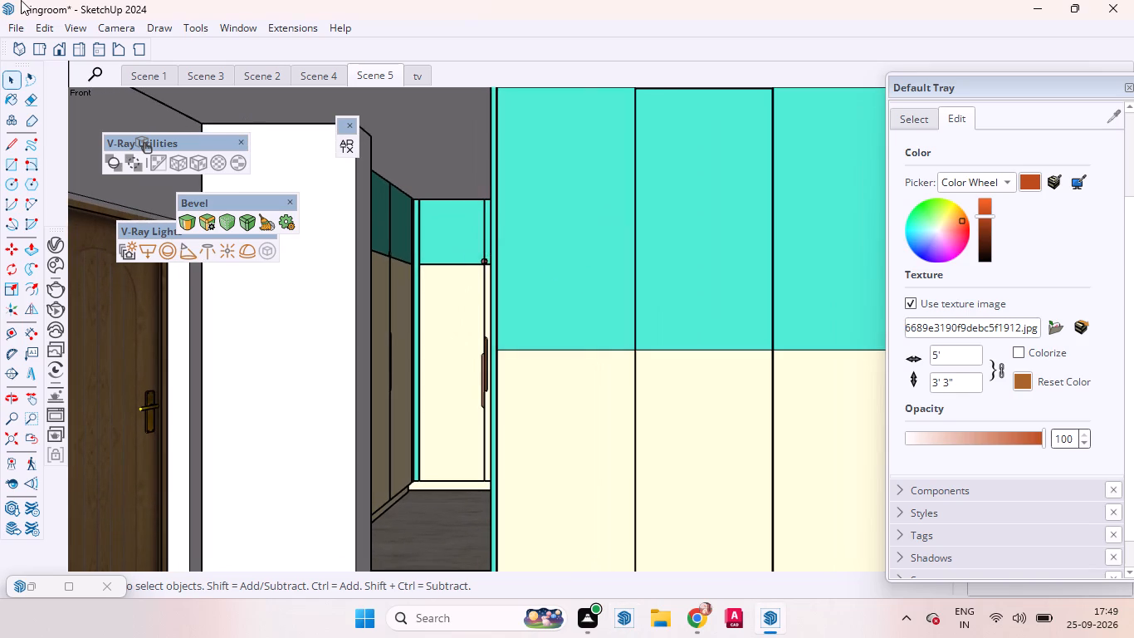
# Look at the house in the standard top view, and bring the furnished balcony into the standard front view.
pyautogui.click(42, 48)
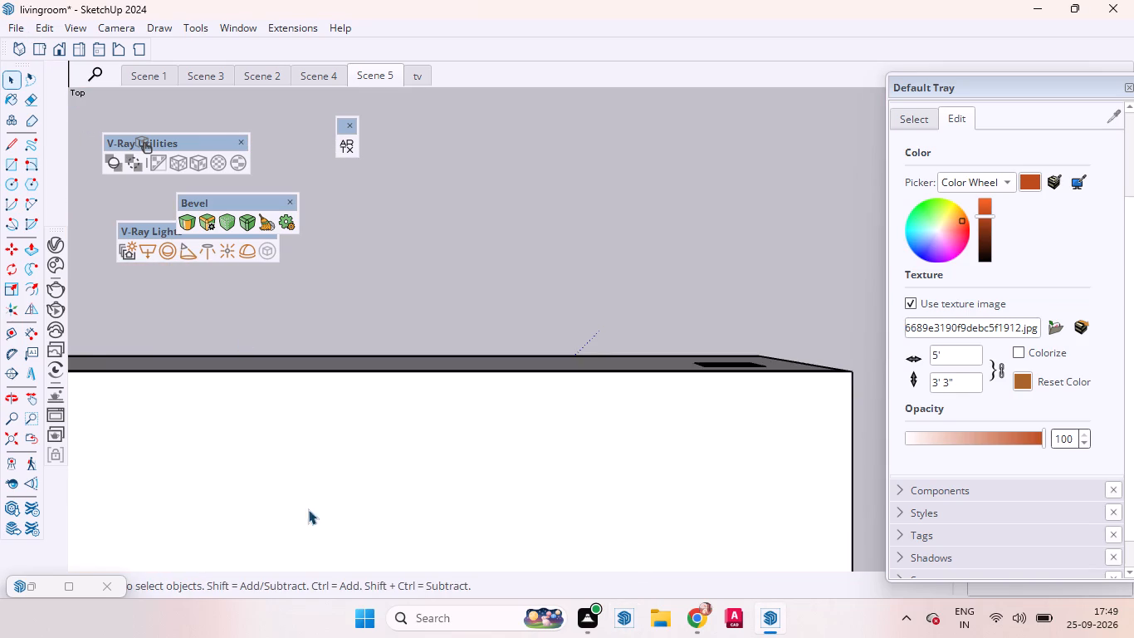
pyautogui.scroll(-6, 318, 502)
pyautogui.scroll(5, 392, 389)
pyautogui.scroll(-20, 387, 381)
pyautogui.scroll(1, 363, 354)
pyautogui.scroll(-3, 356, 347)
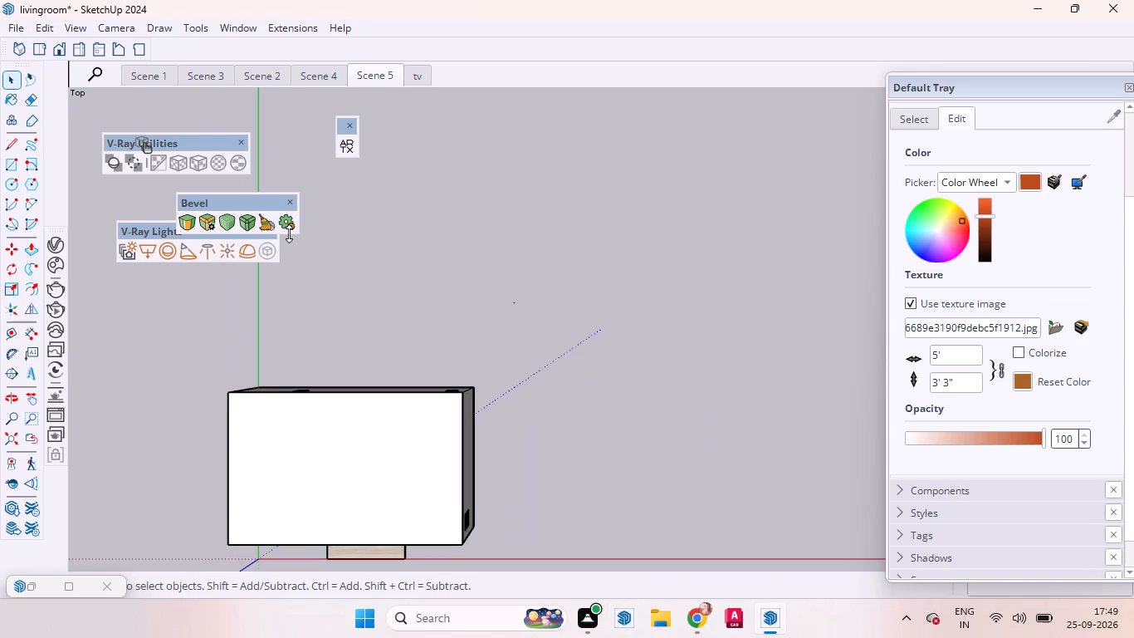
pyautogui.scroll(-2, 289, 233)
pyautogui.scroll(4, 241, 397)
pyautogui.scroll(-1, 264, 480)
pyautogui.scroll(4, 264, 480)
pyautogui.scroll(-2, 270, 471)
pyautogui.scroll(1, 271, 467)
pyautogui.scroll(-4, 271, 464)
pyautogui.scroll(1, 278, 440)
pyautogui.scroll(-1, 278, 440)
pyautogui.scroll(3, 278, 440)
pyautogui.scroll(-9, 278, 440)
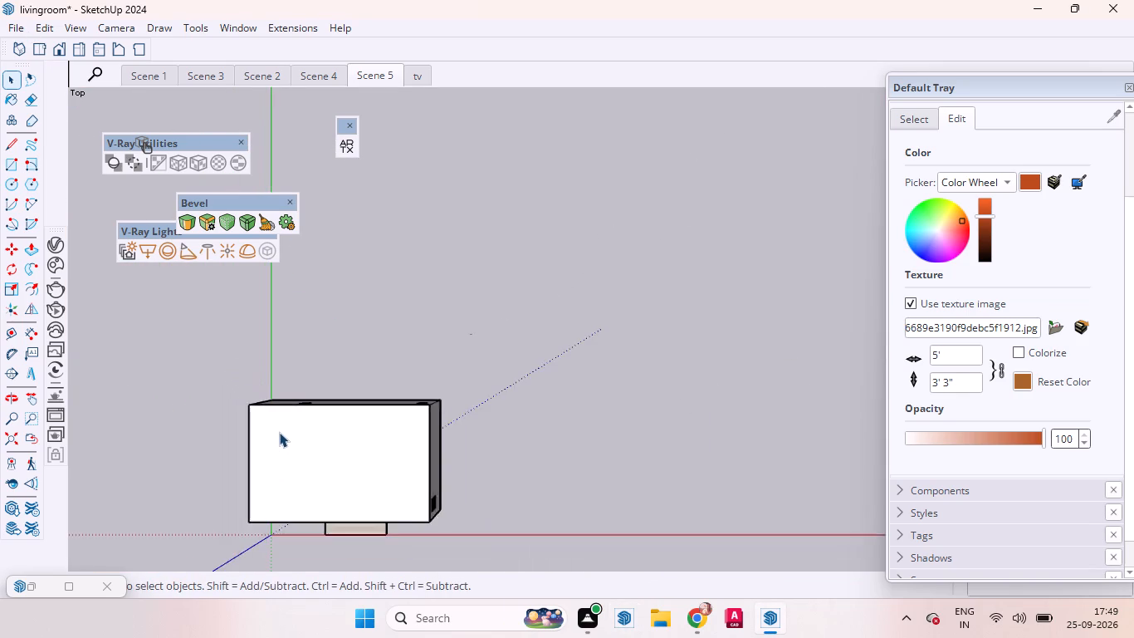
pyautogui.scroll(-4, 279, 432)
pyautogui.scroll(12, 281, 509)
pyautogui.scroll(-2, 304, 517)
pyautogui.scroll(2, 305, 517)
pyautogui.scroll(12, 350, 463)
pyautogui.scroll(-1, 354, 463)
pyautogui.scroll(1, 354, 463)
pyautogui.scroll(-3, 354, 463)
pyautogui.scroll(8, 355, 468)
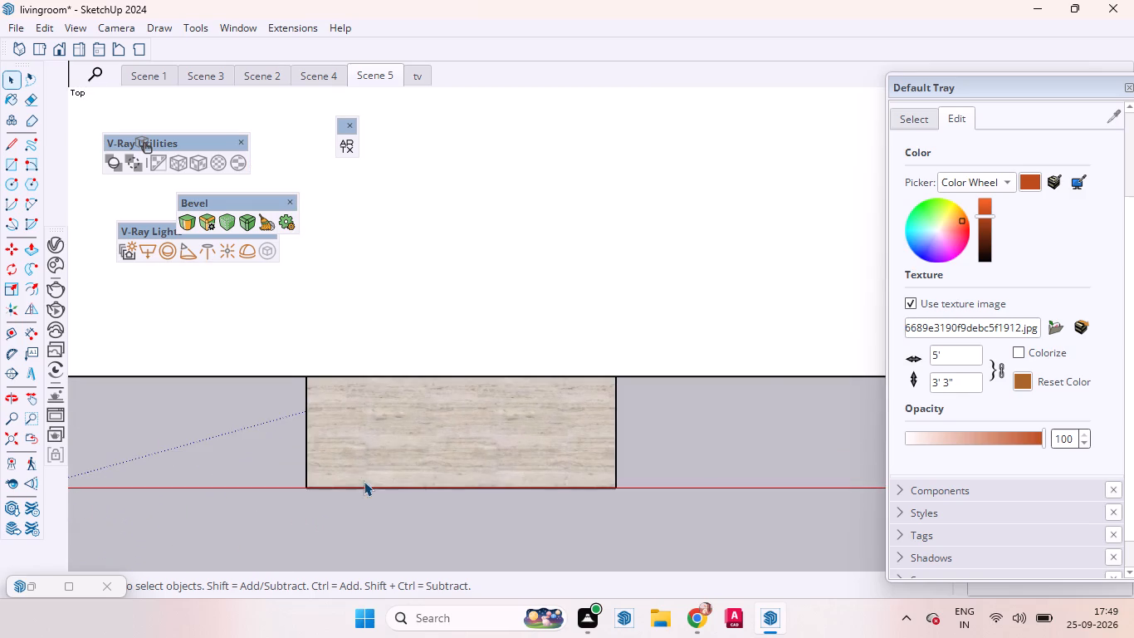
pyautogui.moveTo(379, 434); pyautogui.dragTo(257, 88, button='middle')
pyautogui.scroll(3, 225, 377)
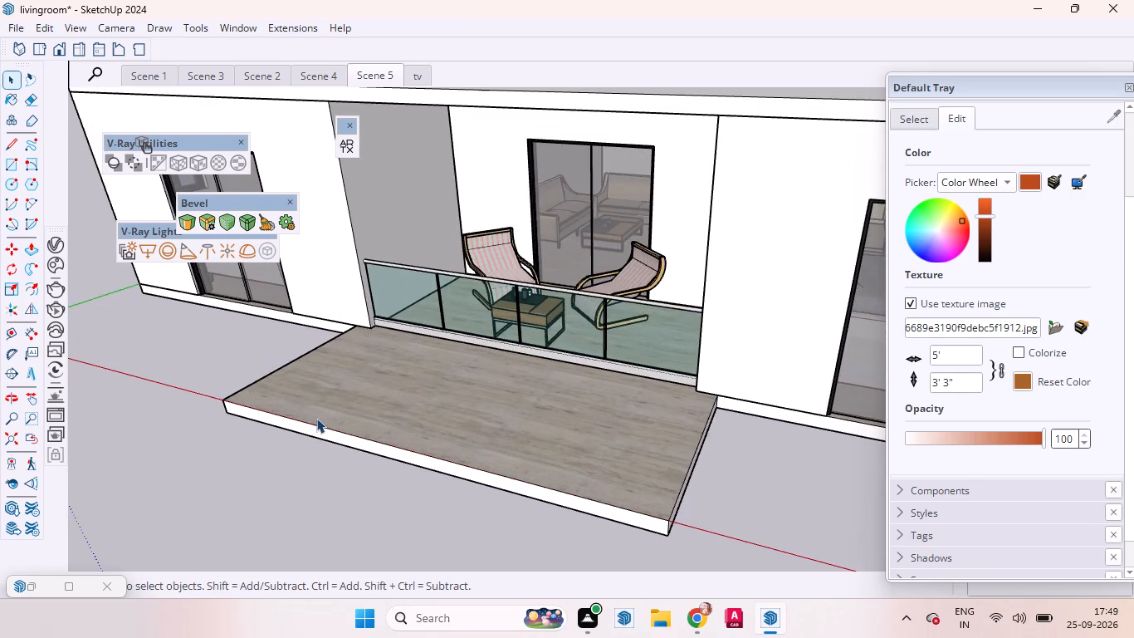
pyautogui.moveTo(437, 486); pyautogui.dragTo(534, 502, button='middle')
pyautogui.scroll(-3, 63, 284)
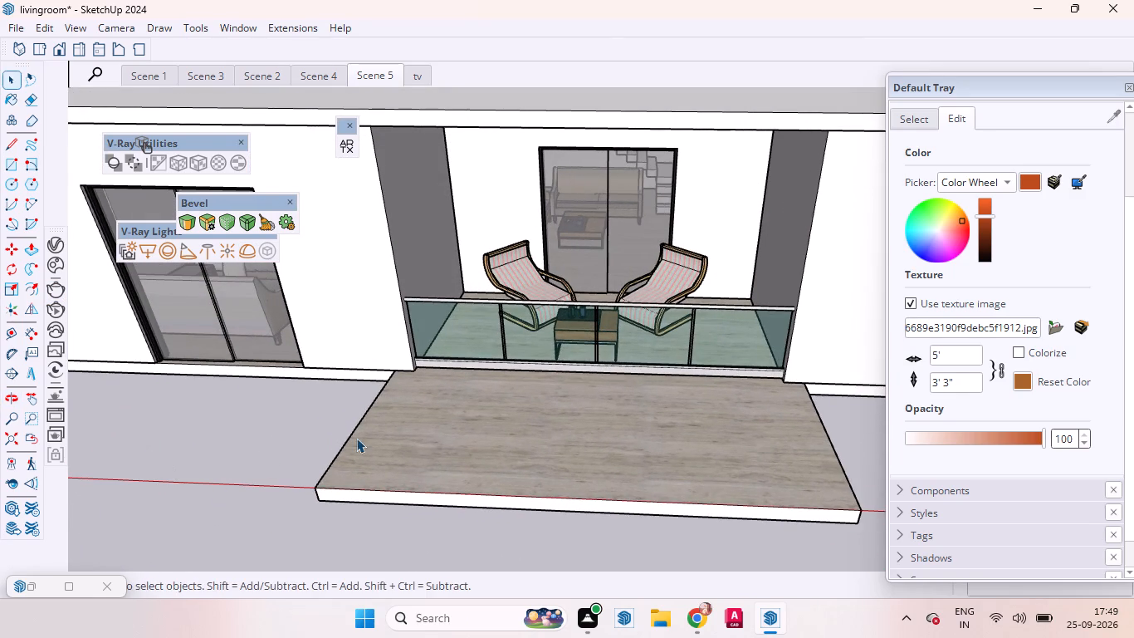
pyautogui.scroll(1, 356, 438)
pyautogui.click(60, 53)
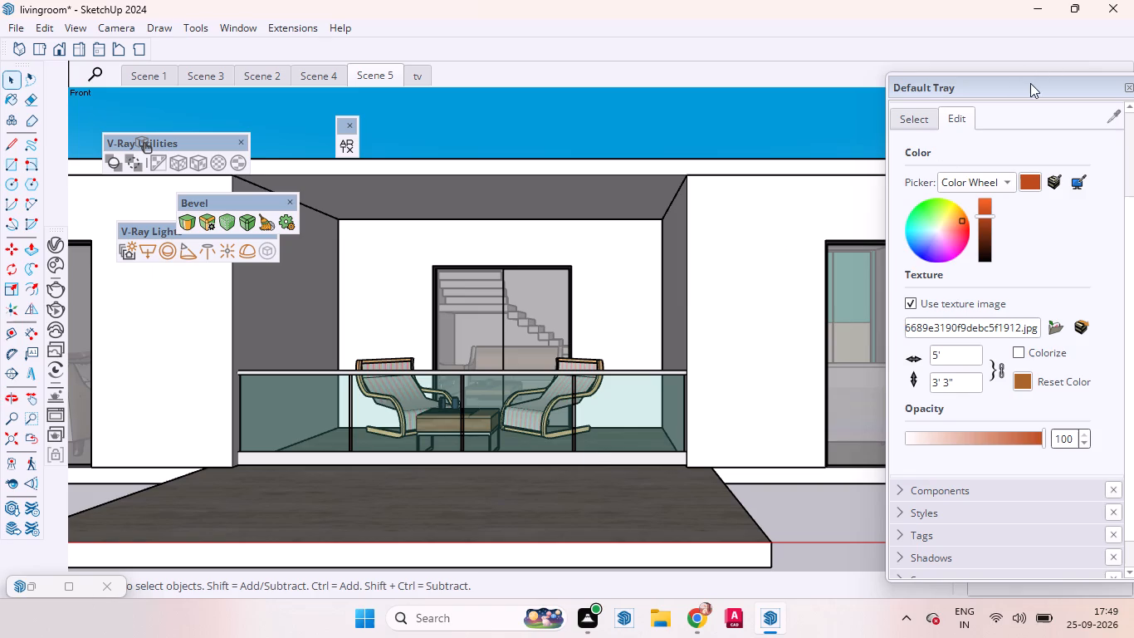
# Clear the view of the balcony by closing the Default Tray and the floating Bevel, V-Ray Lights and V-Ray Utilities toolbars.
pyautogui.moveTo(1030, 83); pyautogui.dragTo(916, 171)
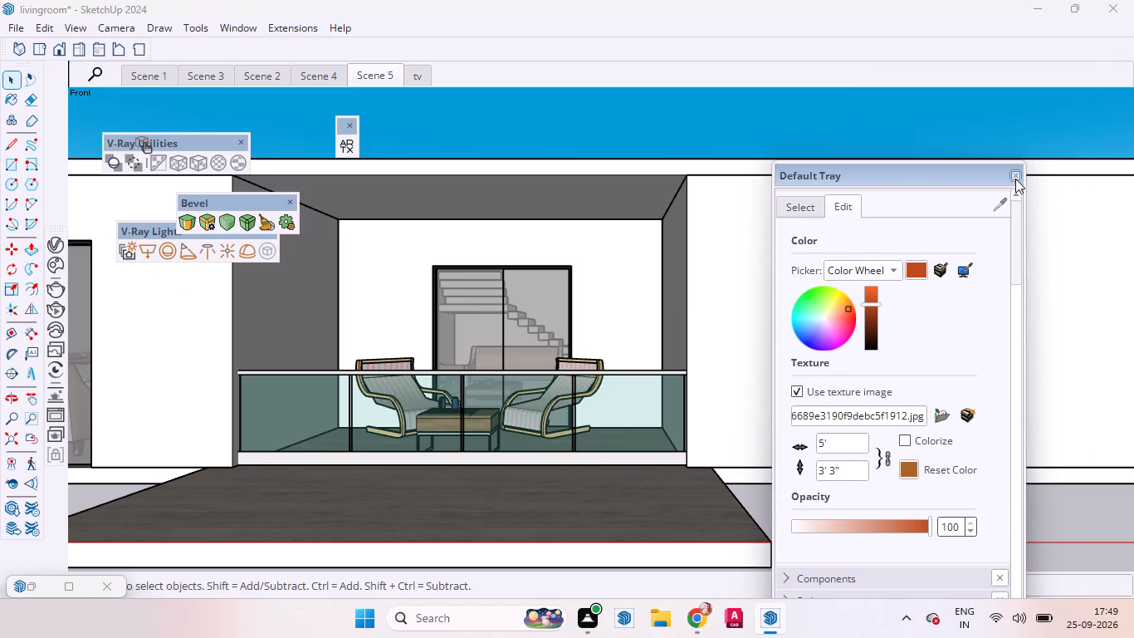
pyautogui.click(1015, 179)
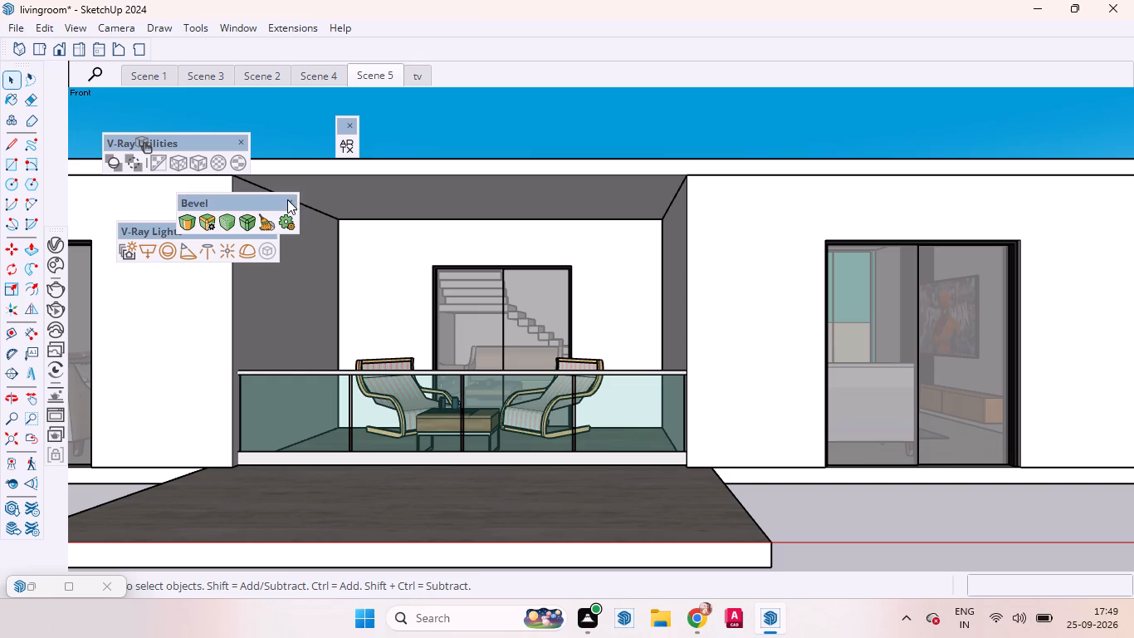
pyautogui.click(287, 199)
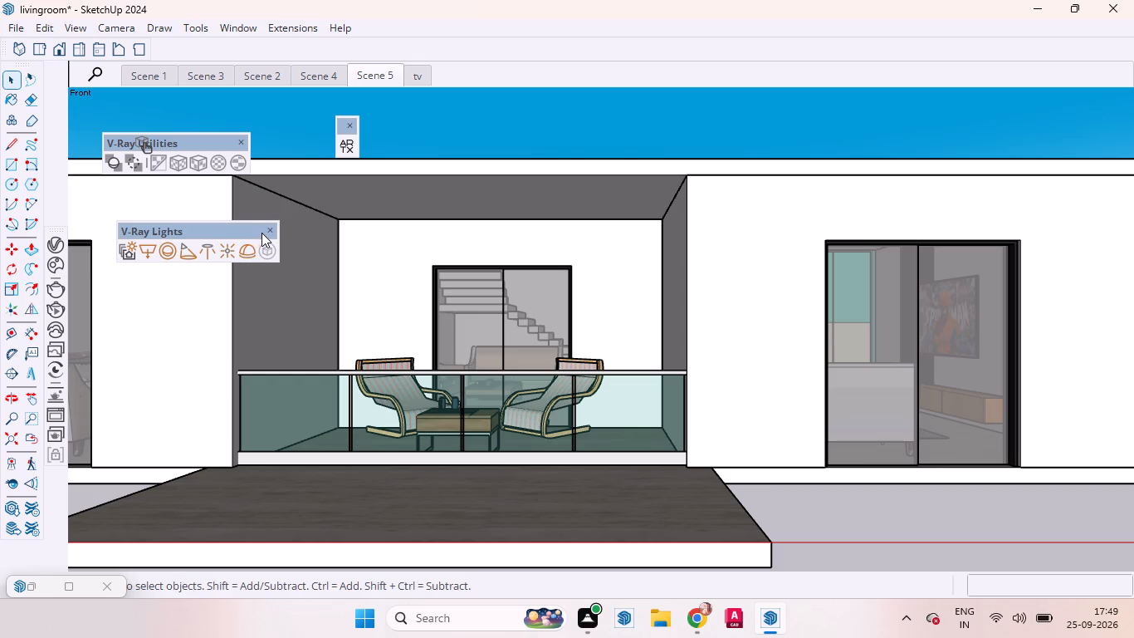
pyautogui.click(264, 229)
pyautogui.click(237, 144)
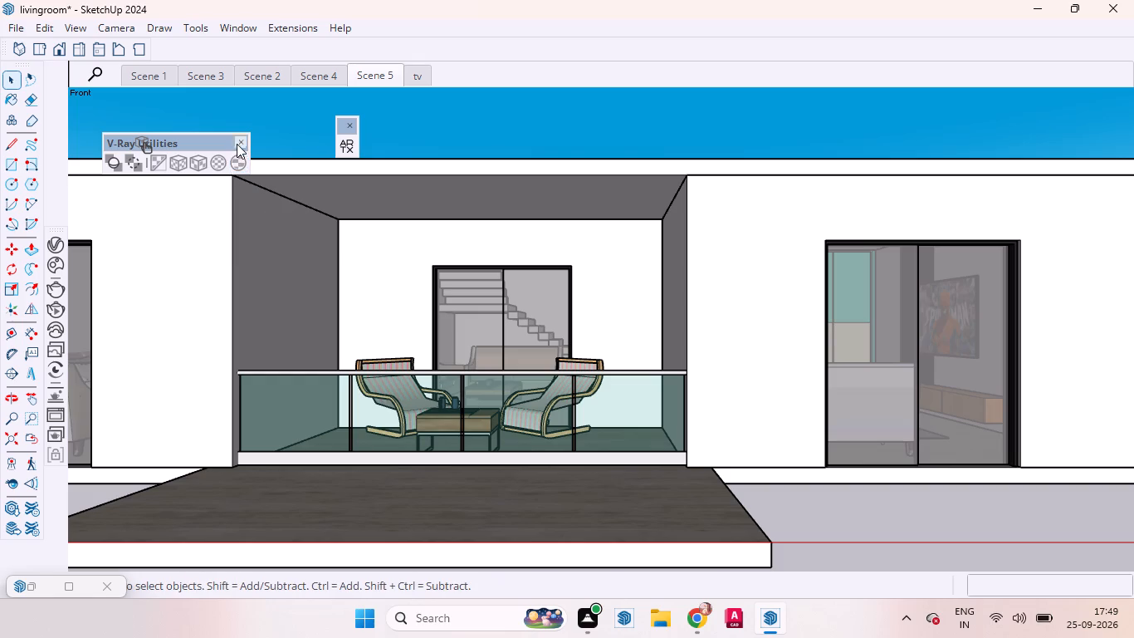
# Close the last small floating toolbar and centre the furnished balcony in the front view.
pyautogui.click(347, 123)
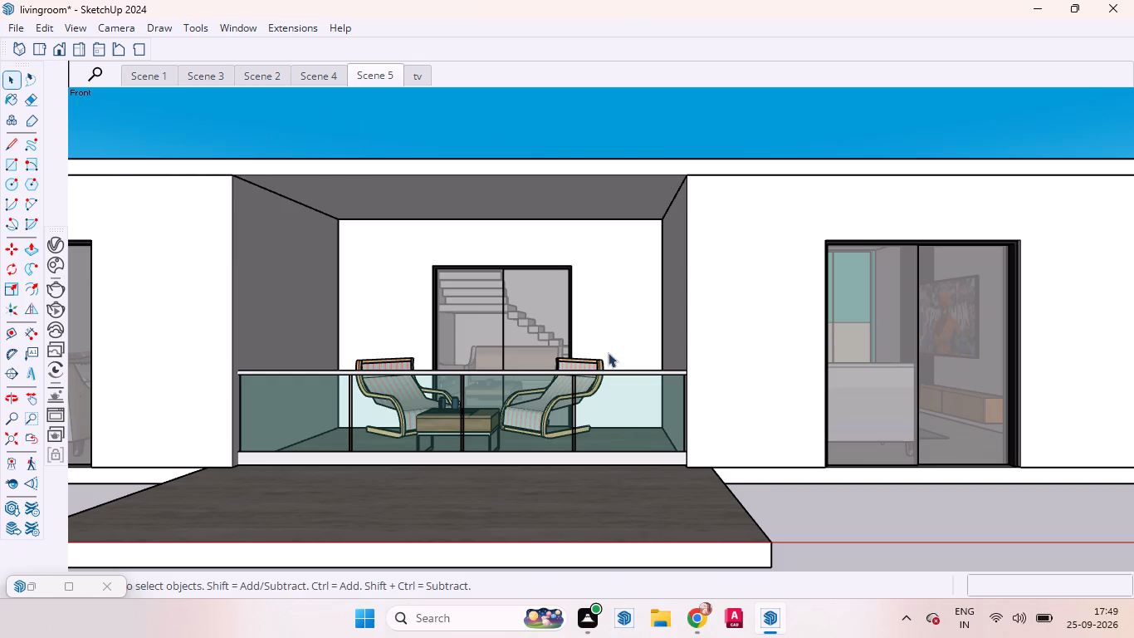
pyautogui.click(25, 403)
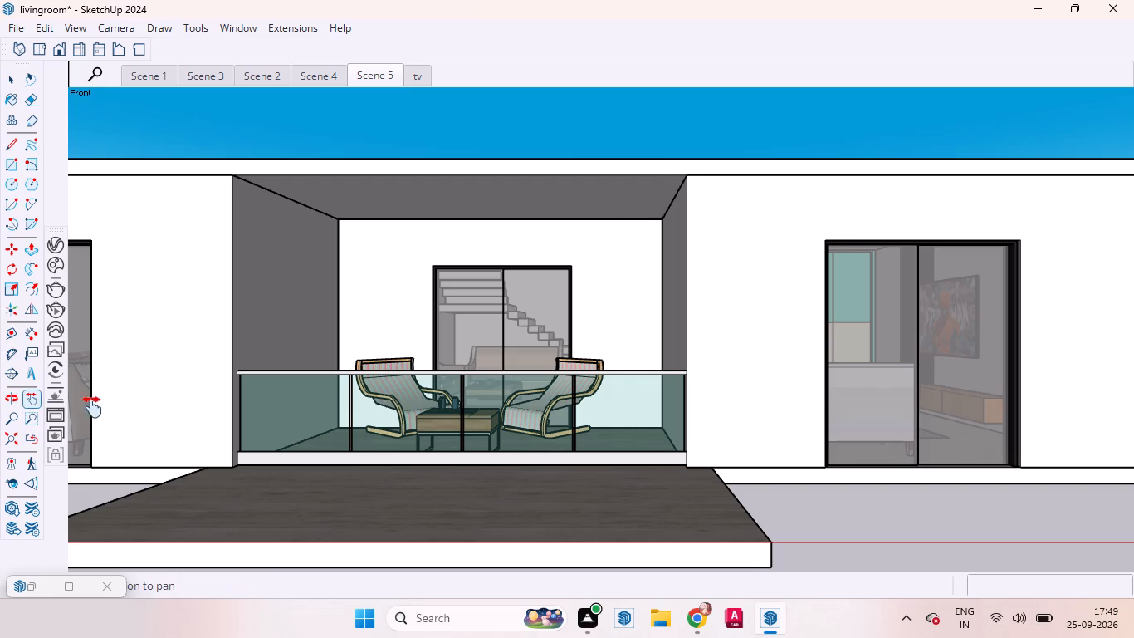
pyautogui.moveTo(103, 409); pyautogui.dragTo(181, 415)
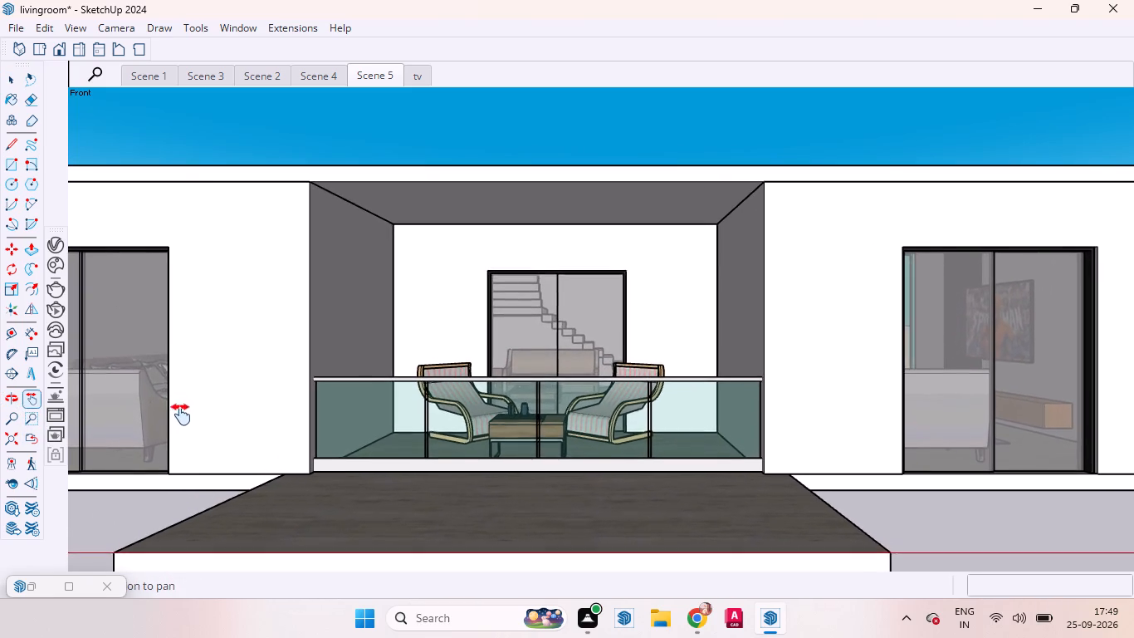
pyautogui.moveTo(181, 415); pyautogui.dragTo(203, 412)
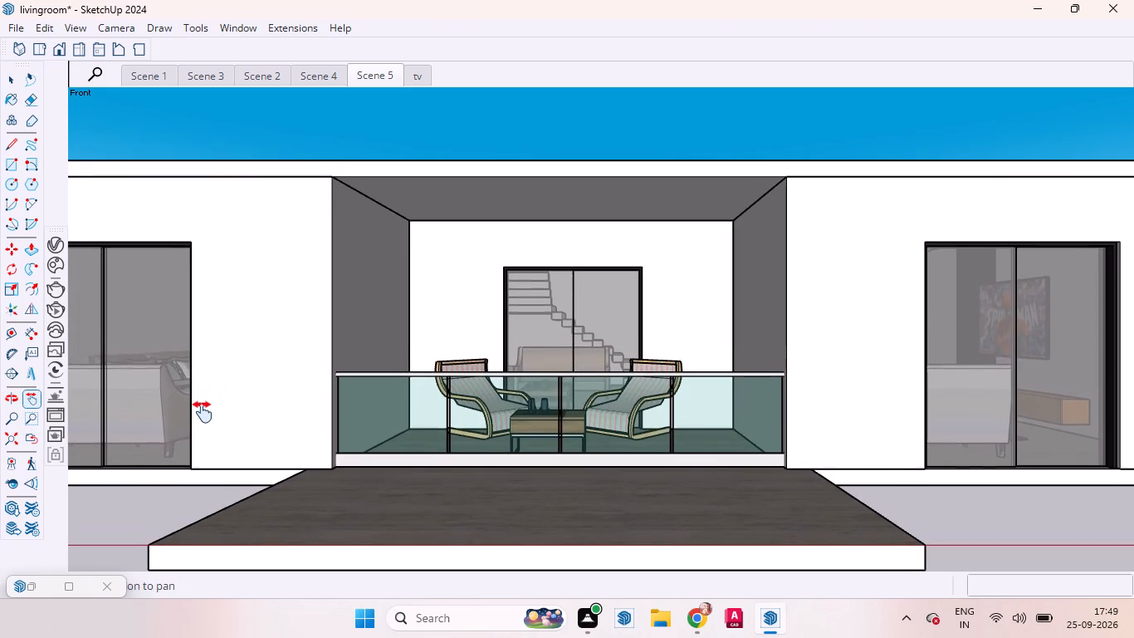
pyautogui.moveTo(203, 412); pyautogui.dragTo(203, 414)
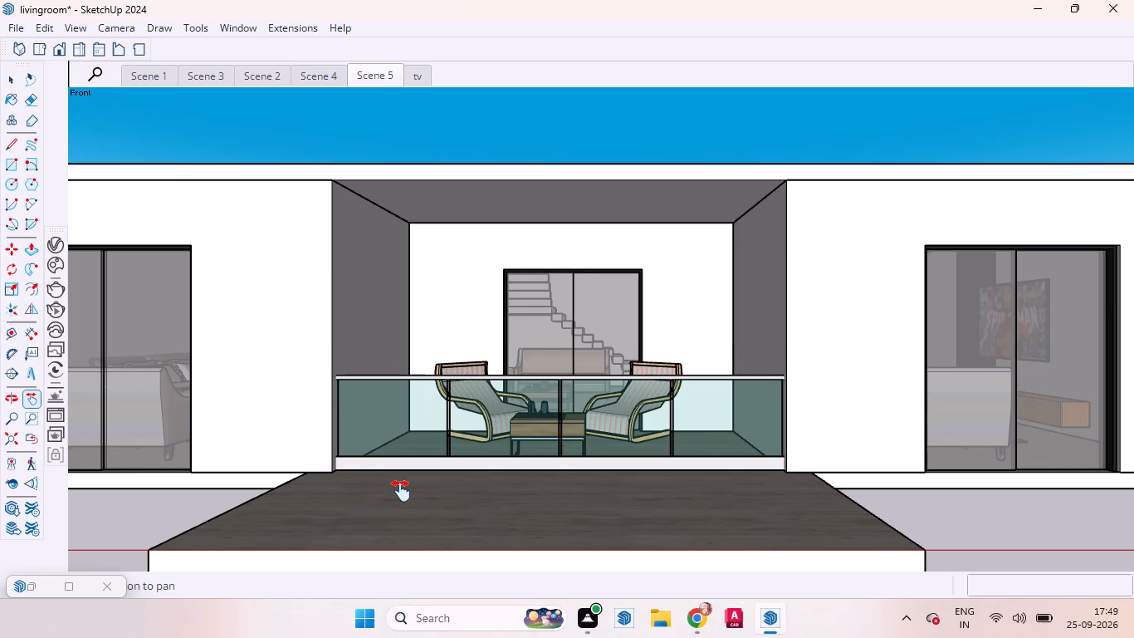
pyautogui.press('space')
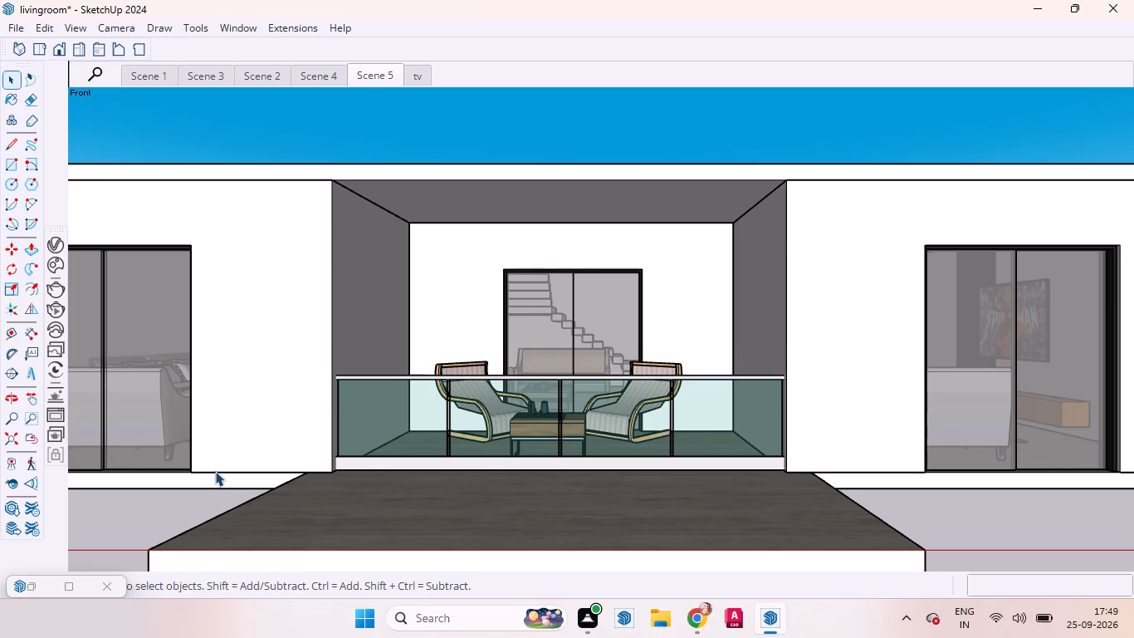
# Examine the staircase and living room sofas through the balcony's sliding glass door.
pyautogui.scroll(17, 608, 323)
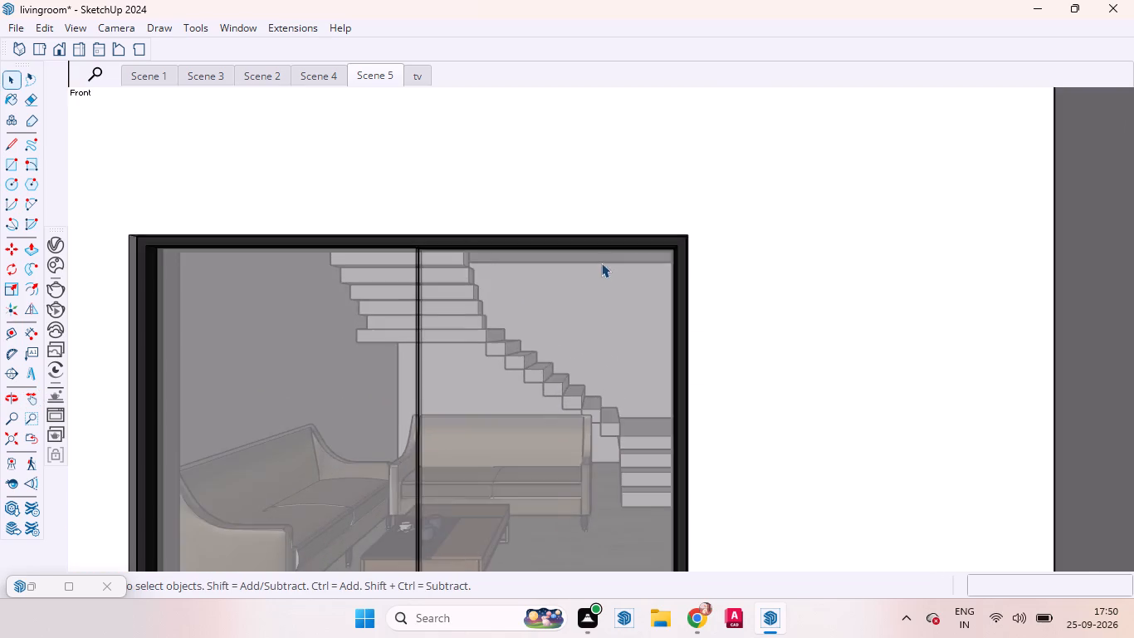
pyautogui.scroll(7, 601, 263)
pyautogui.scroll(-3, 477, 385)
pyautogui.scroll(15, 467, 391)
pyautogui.scroll(-5, 565, 353)
pyautogui.scroll(8, 565, 351)
pyautogui.scroll(-6, 585, 329)
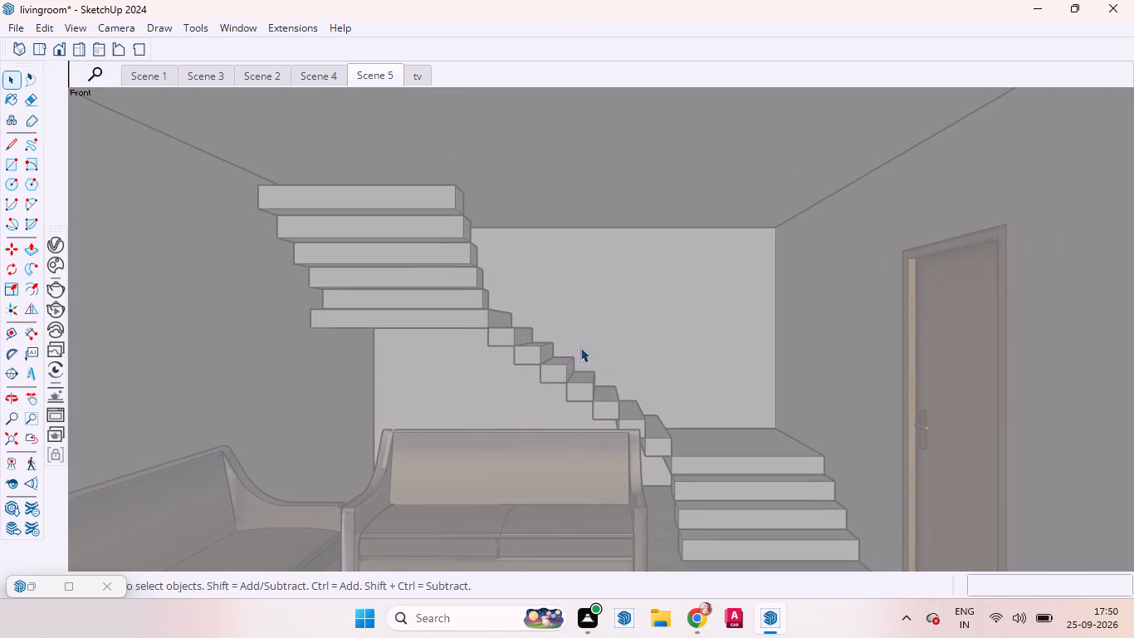
pyautogui.scroll(-6, 581, 347)
pyautogui.scroll(1, 581, 347)
pyautogui.scroll(-15, 581, 346)
pyautogui.scroll(4, 600, 331)
pyautogui.scroll(-5, 602, 331)
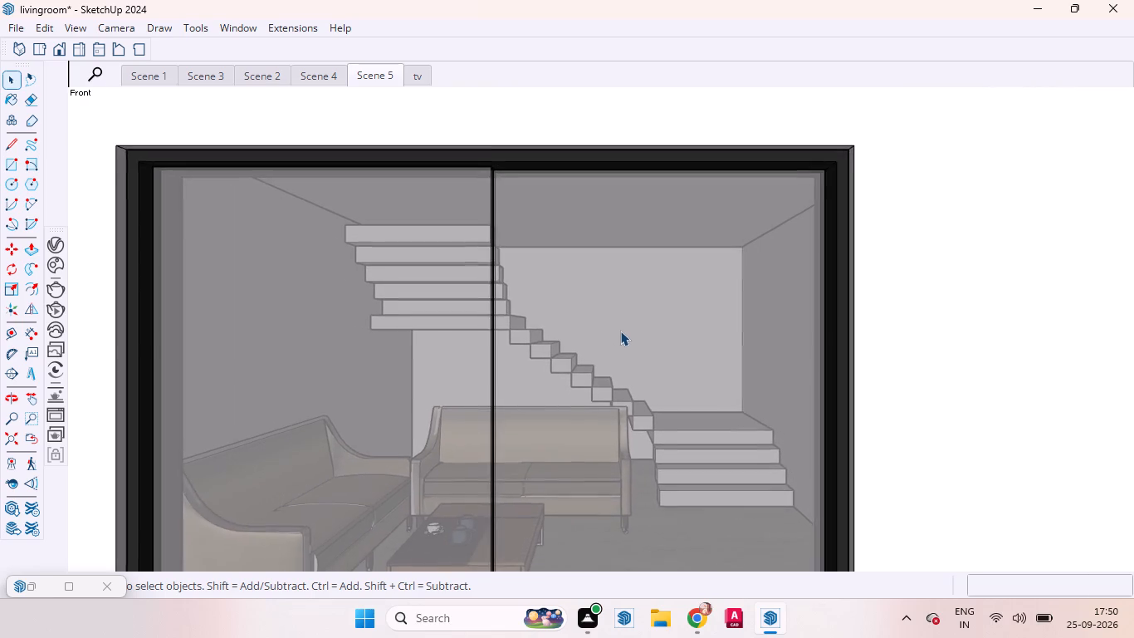
pyautogui.scroll(-20, 620, 331)
pyautogui.scroll(1, 624, 330)
pyautogui.scroll(-1, 624, 330)
# Hide the flat roof group of the house.
pyautogui.moveTo(633, 350); pyautogui.dragTo(639, 401, button='middle')
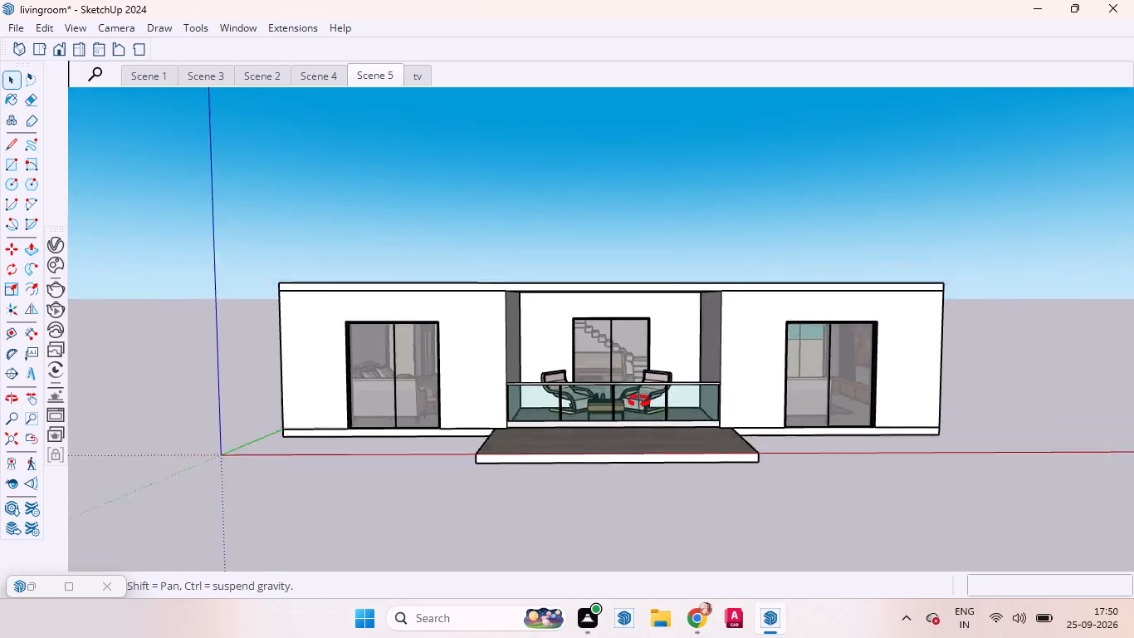
pyautogui.moveTo(639, 401); pyautogui.dragTo(644, 439, button='middle')
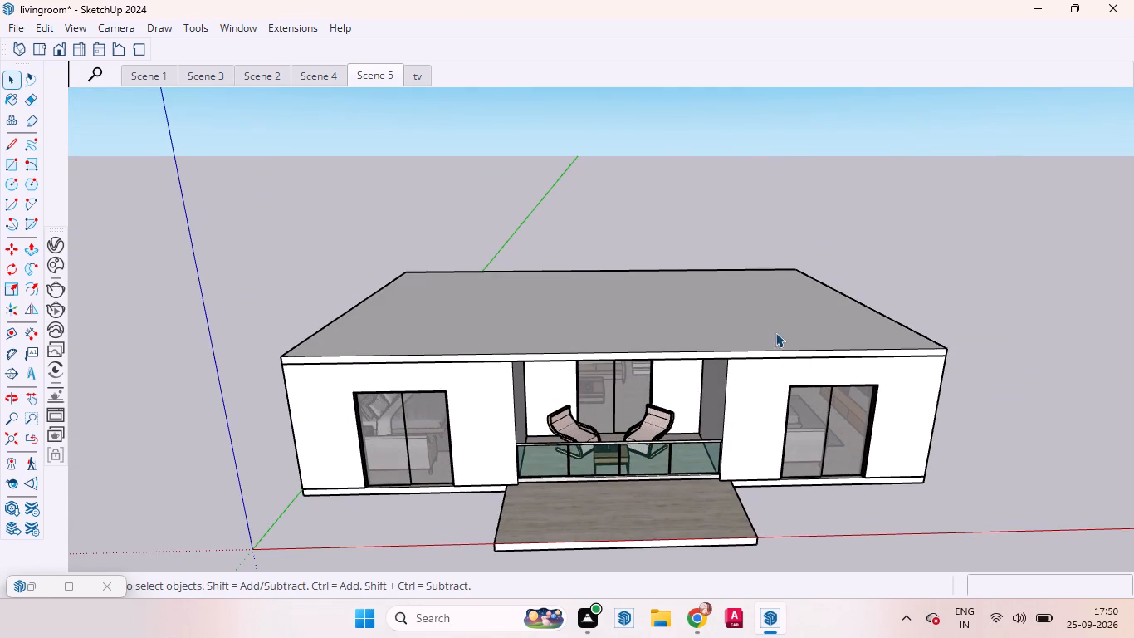
pyautogui.scroll(5, 729, 277)
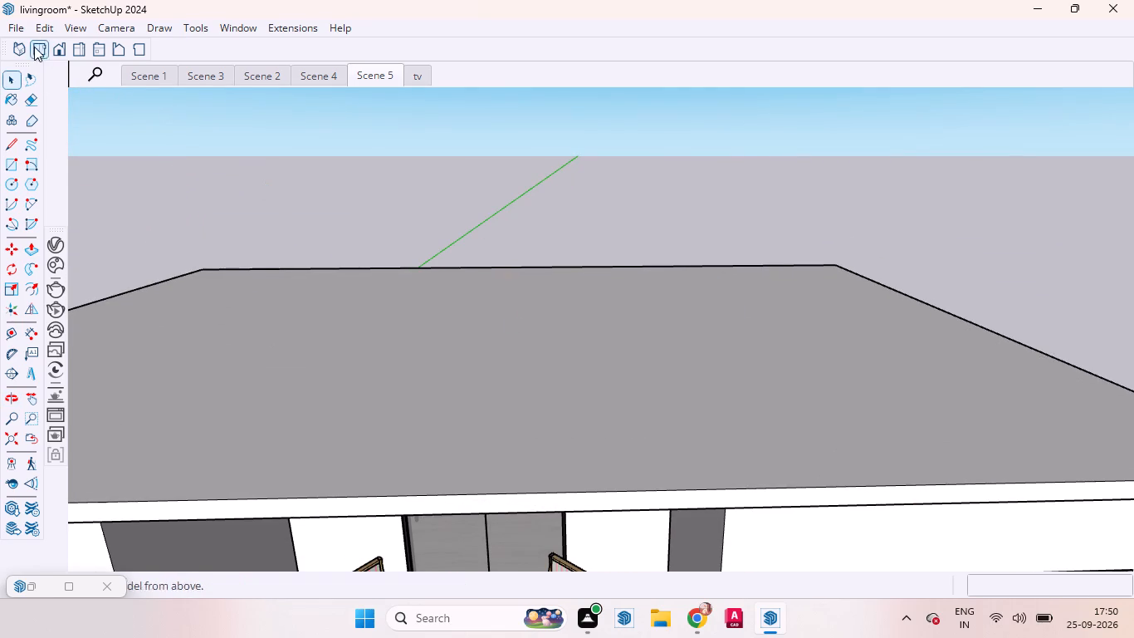
pyautogui.click(252, 395)
pyautogui.rightClick(245, 394)
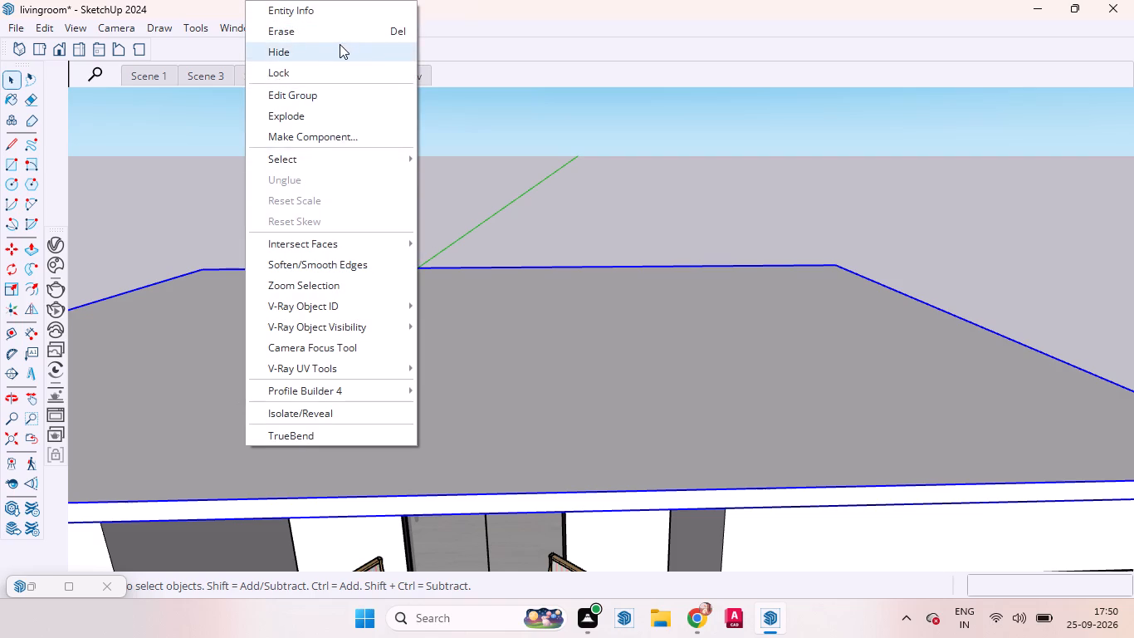
pyautogui.click(339, 44)
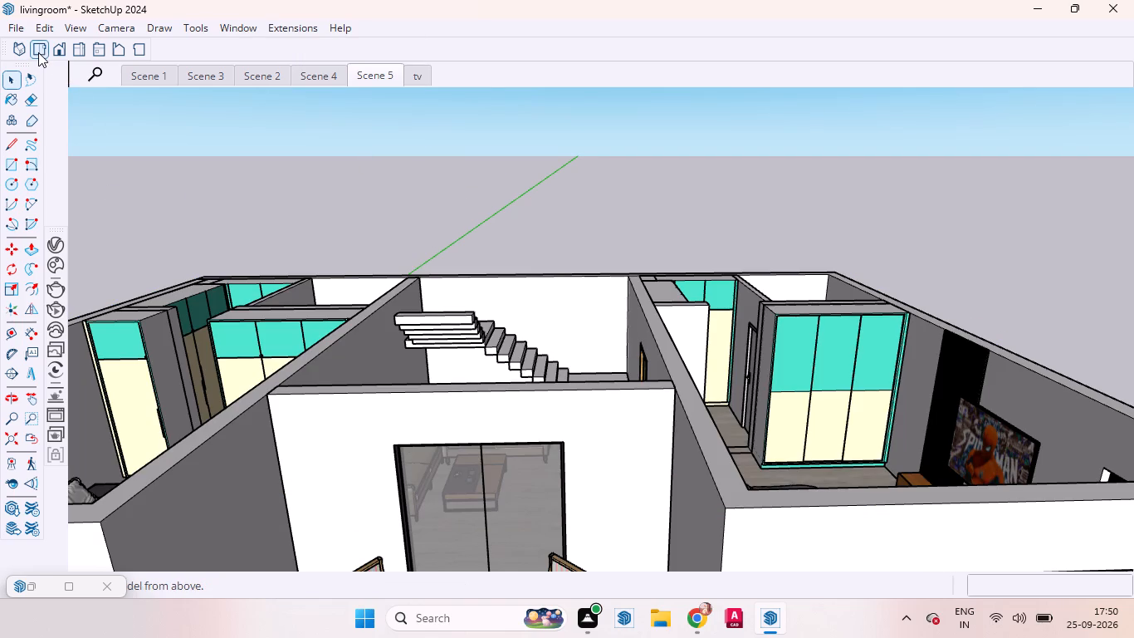
# Look at the house in the standard top view, and examine the whole furnished layout from above the front.
pyautogui.click(38, 52)
pyautogui.scroll(-6, 653, 273)
pyautogui.scroll(1, 661, 206)
pyautogui.scroll(-3, 662, 206)
pyautogui.scroll(8, 672, 337)
pyautogui.scroll(-2, 671, 340)
pyautogui.scroll(1, 670, 340)
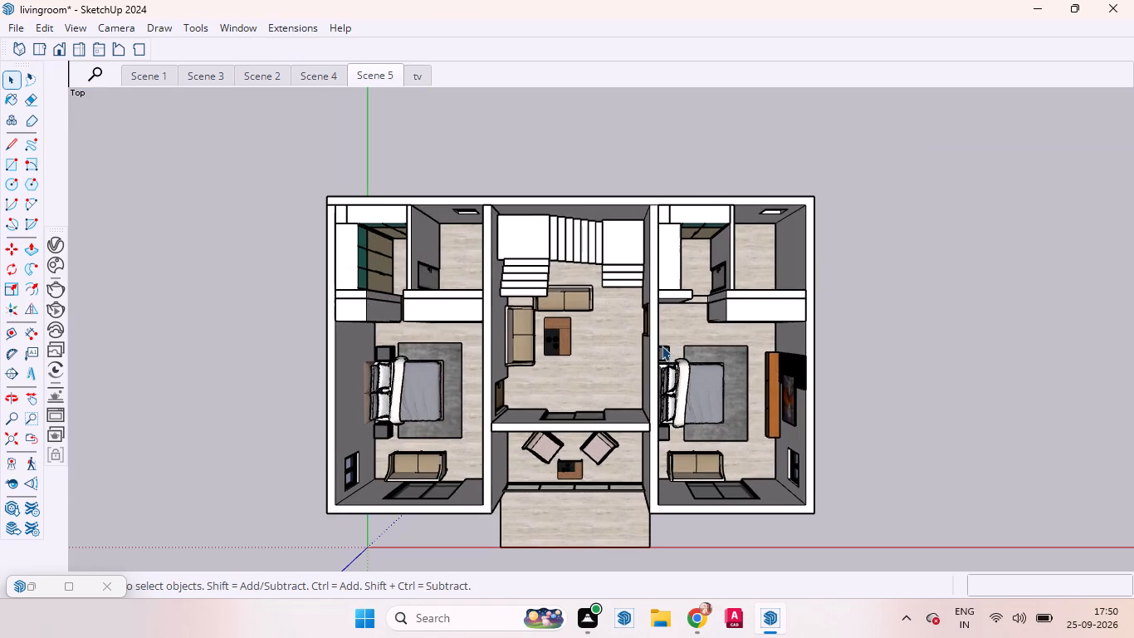
pyautogui.moveTo(642, 372); pyautogui.dragTo(573, 214, button='middle')
pyautogui.scroll(-1, 512, 258)
pyautogui.scroll(1, 512, 258)
pyautogui.scroll(-2, 512, 258)
pyautogui.scroll(3, 512, 258)
pyautogui.moveTo(366, 315); pyautogui.dragTo(357, 297, button='middle')
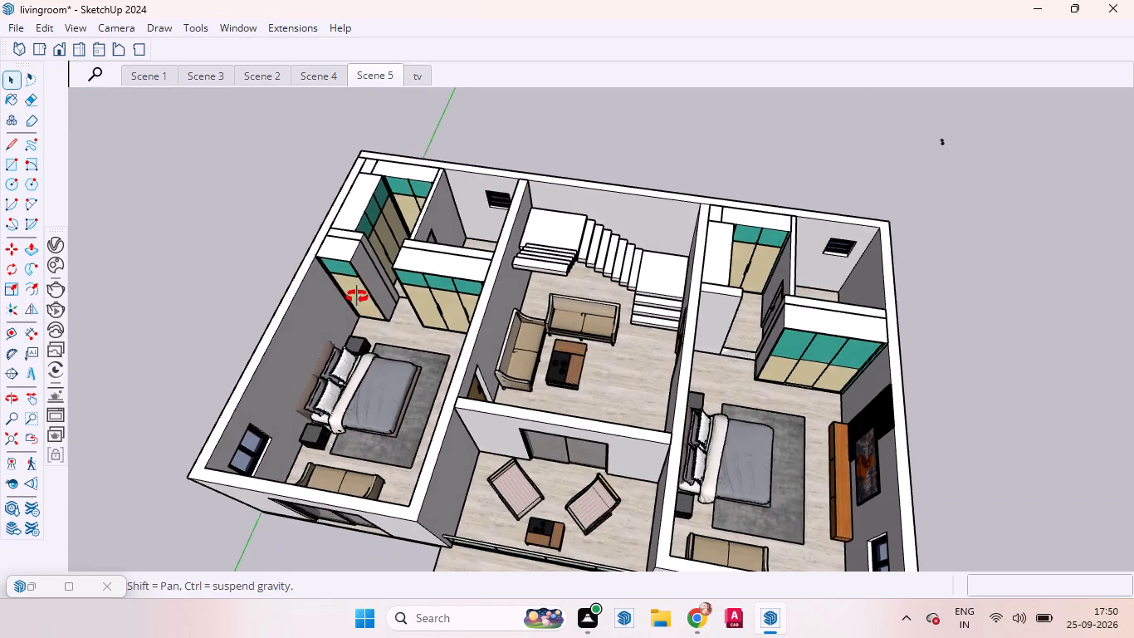
pyautogui.moveTo(357, 297); pyautogui.dragTo(416, 240, button='middle')
pyautogui.scroll(3, 443, 295)
pyautogui.moveTo(421, 296); pyautogui.dragTo(481, 261, button='middle')
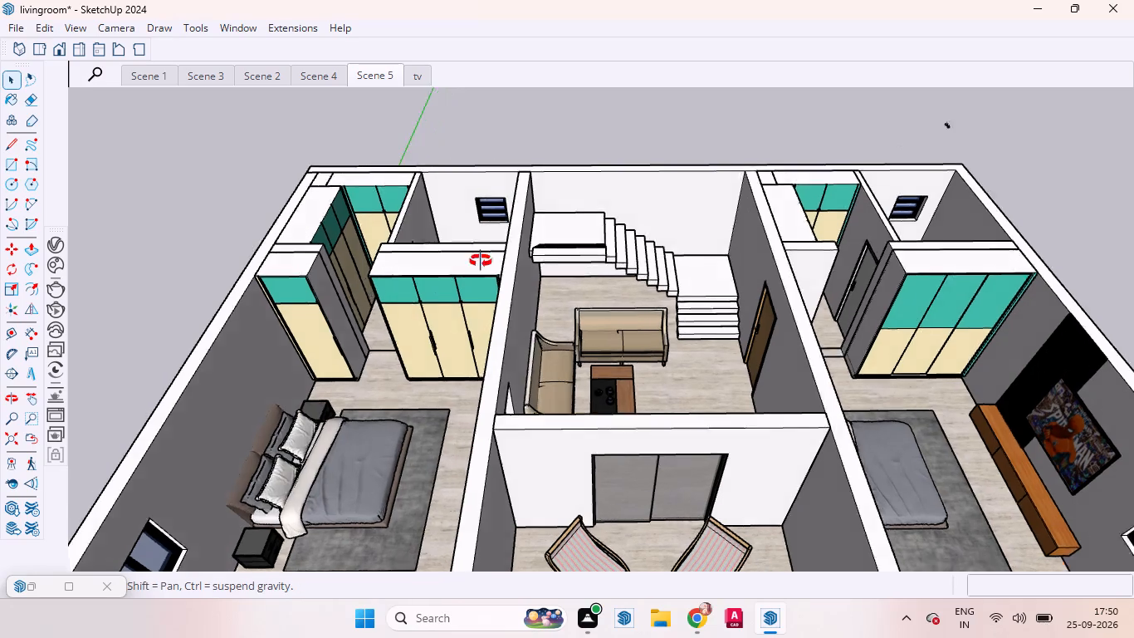
pyautogui.moveTo(481, 261); pyautogui.dragTo(470, 272, button='middle')
pyautogui.scroll(-4, 487, 287)
pyautogui.scroll(2, 599, 309)
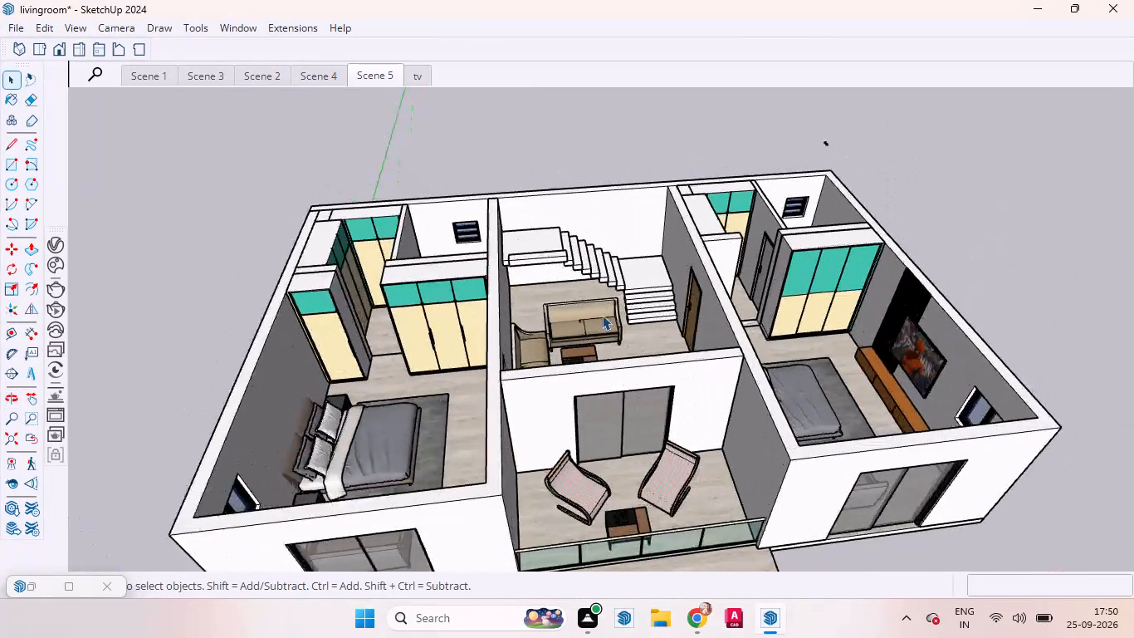
pyautogui.scroll(2, 602, 315)
pyautogui.moveTo(607, 337); pyautogui.dragTo(476, 307, button='middle')
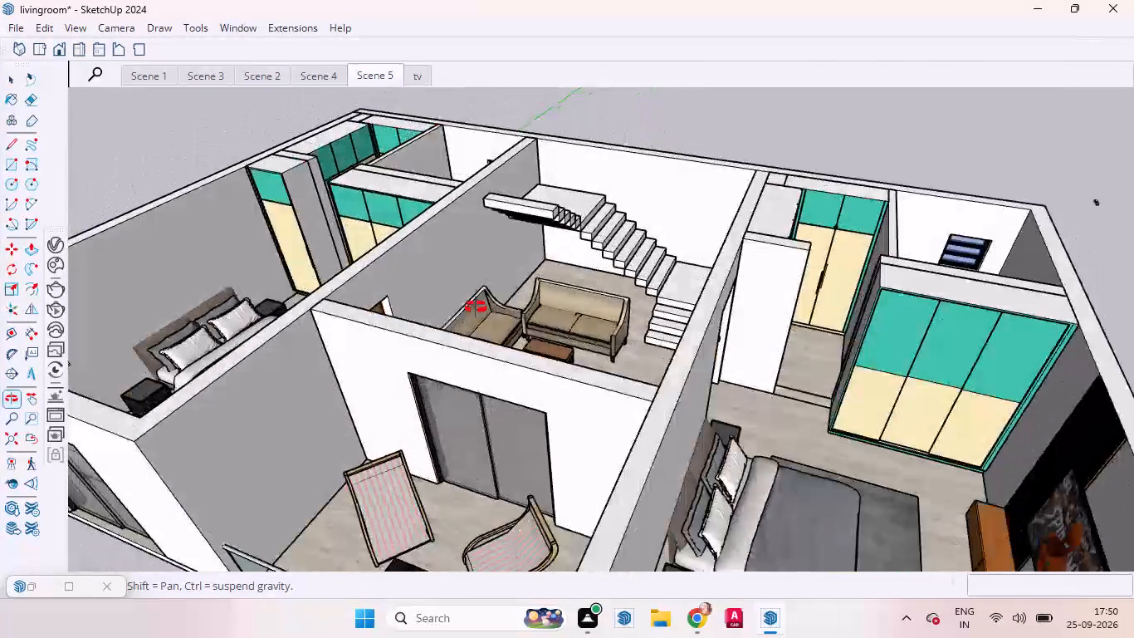
pyautogui.moveTo(476, 307); pyautogui.dragTo(486, 307, button='middle')
pyautogui.scroll(-3, 554, 315)
pyautogui.scroll(3, 545, 360)
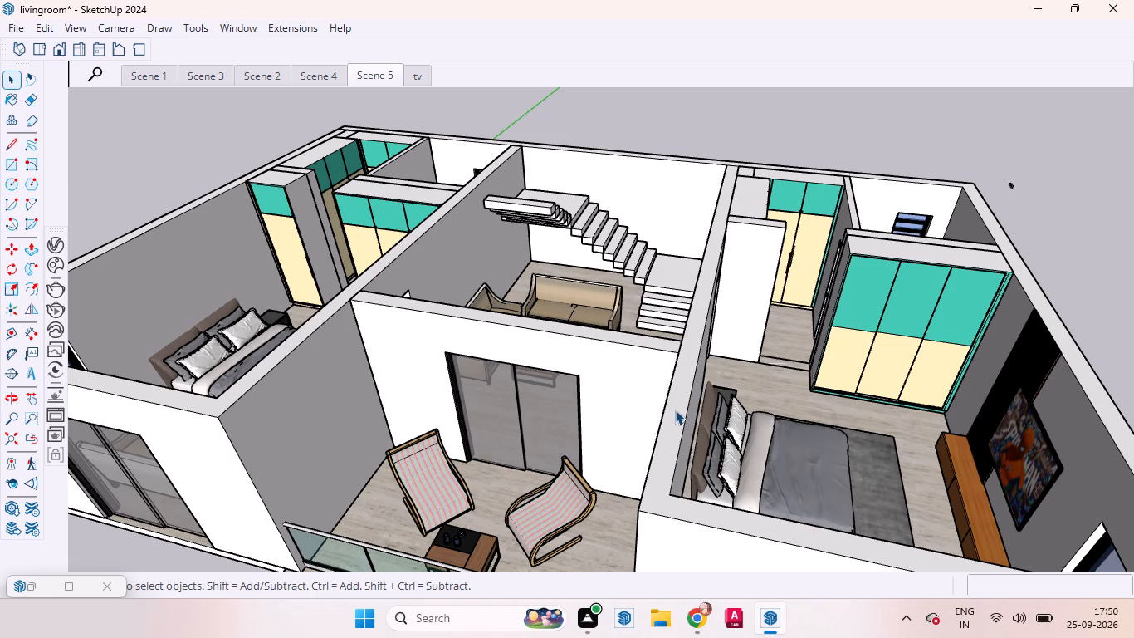
pyautogui.scroll(-5, 675, 427)
pyautogui.scroll(1, 667, 434)
pyautogui.scroll(-2, 667, 434)
pyautogui.scroll(3, 667, 434)
pyautogui.scroll(-1, 667, 434)
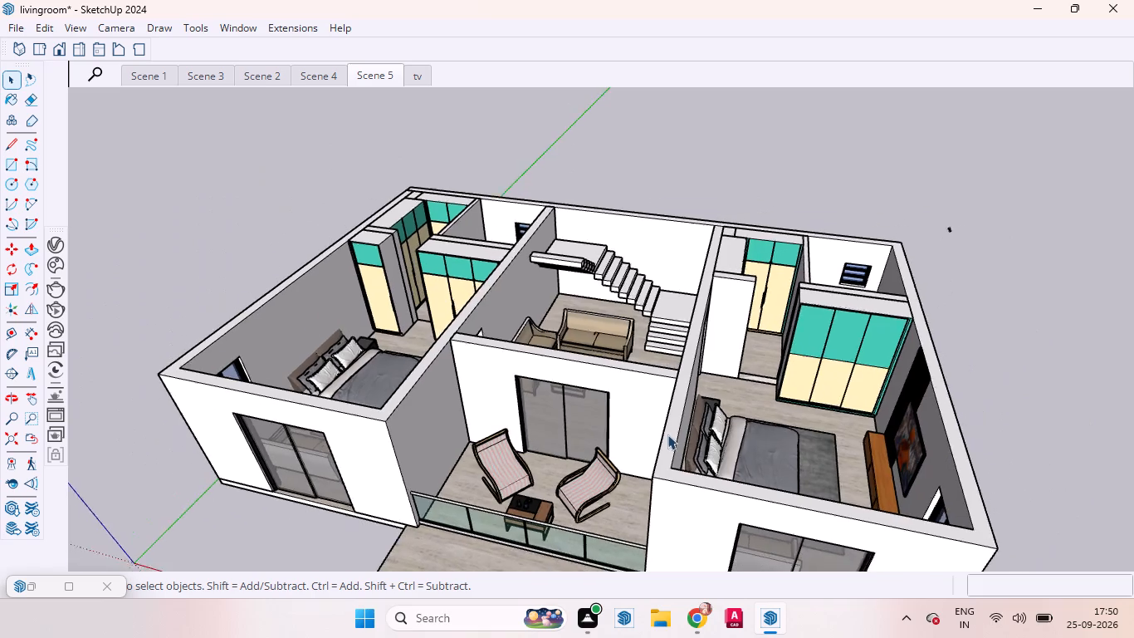
pyautogui.scroll(-2, 150, 239)
pyautogui.scroll(6, 151, 238)
pyautogui.moveTo(180, 282); pyautogui.dragTo(247, 307, button='middle')
pyautogui.scroll(-11, 240, 306)
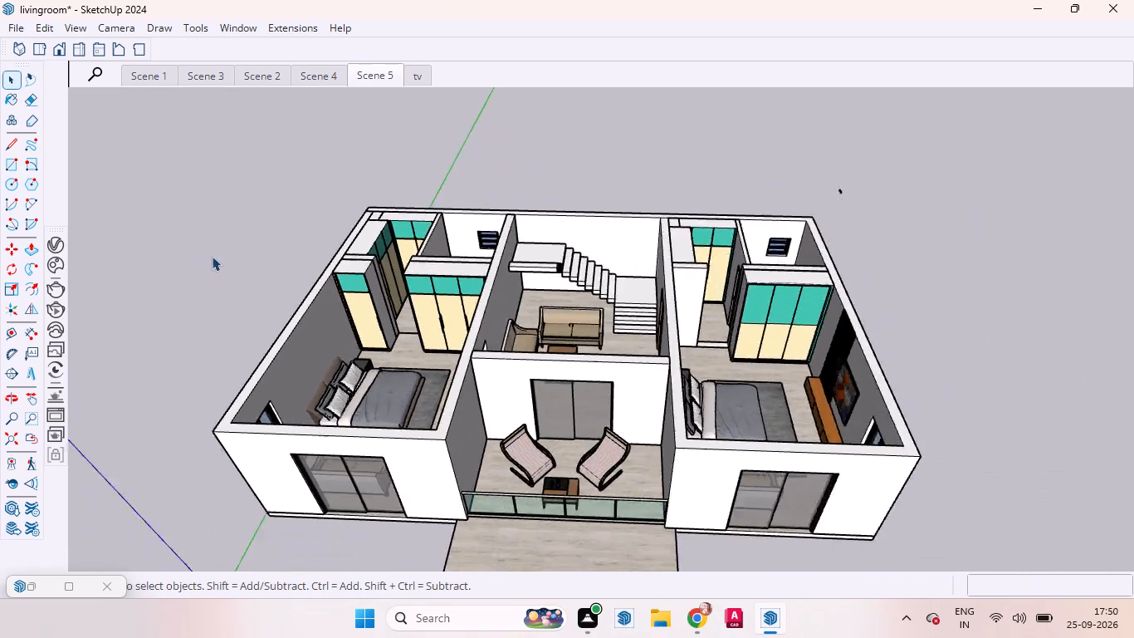
# Examine the bedroom with the wall-mounted TV from several sides, including its bed, wardrobe and wooden door.
pyautogui.scroll(4, 526, 319)
pyautogui.scroll(-2, 603, 326)
pyautogui.scroll(8, 613, 326)
pyautogui.moveTo(670, 353); pyautogui.dragTo(274, 381, button='middle')
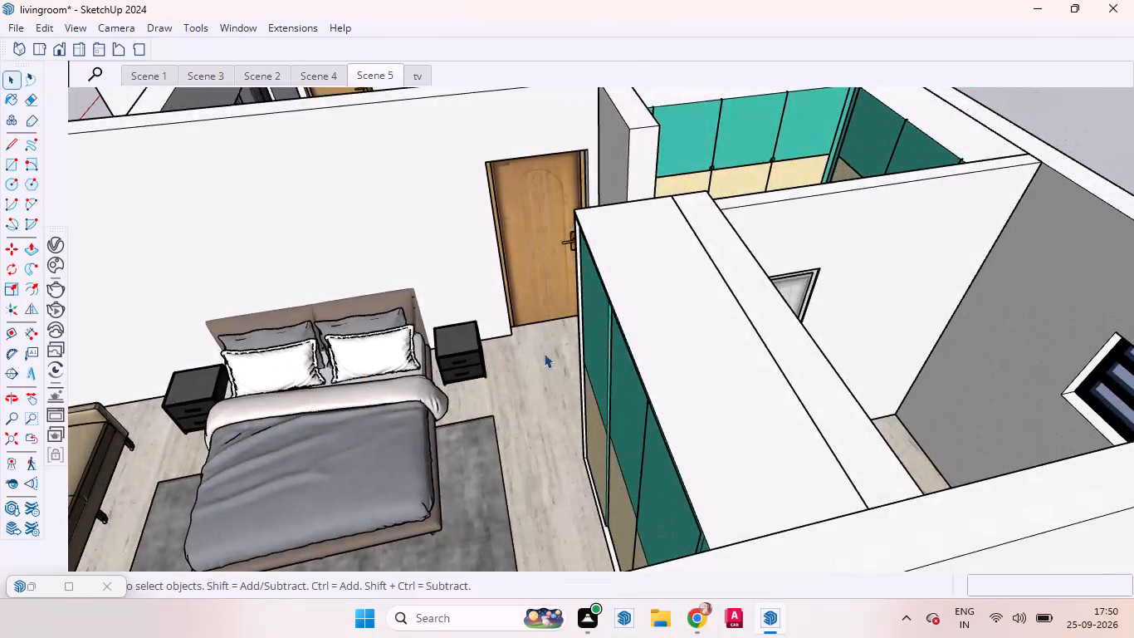
pyautogui.scroll(-8, 675, 342)
pyautogui.scroll(1, 654, 331)
pyautogui.scroll(-1, 654, 331)
pyautogui.scroll(-2, 581, 338)
pyautogui.scroll(1, 580, 340)
pyautogui.scroll(-2, 580, 340)
pyautogui.scroll(1, 579, 340)
pyautogui.moveTo(504, 358); pyautogui.dragTo(912, 364, button='middle')
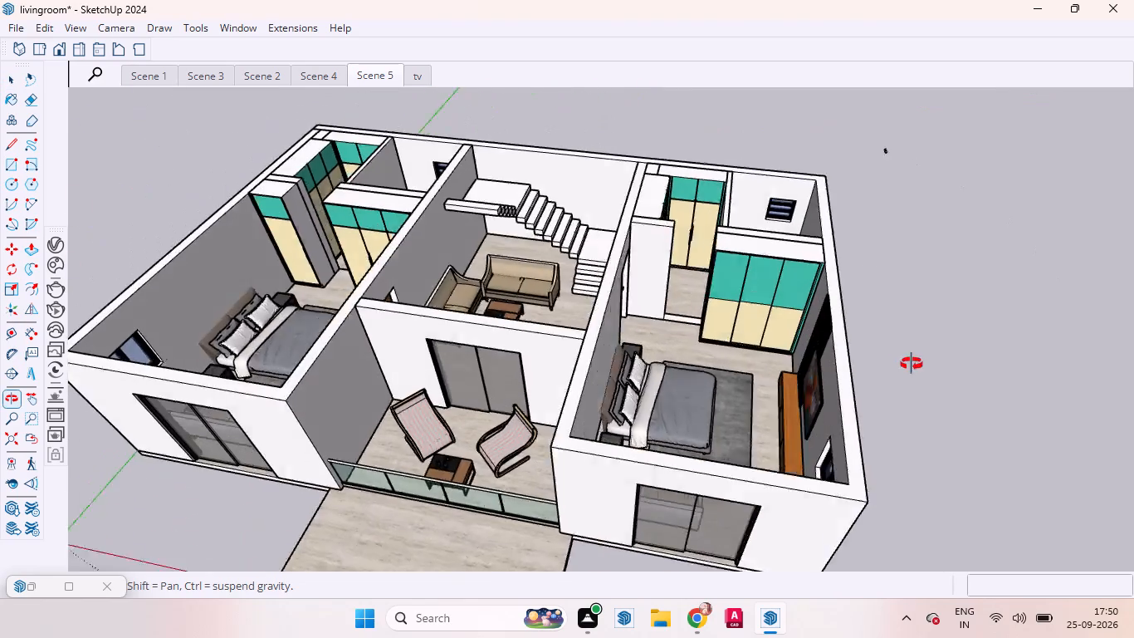
pyautogui.moveTo(912, 364); pyautogui.dragTo(913, 364, button='middle')
pyautogui.scroll(1, 838, 423)
pyautogui.scroll(-1, 838, 423)
pyautogui.scroll(5, 838, 423)
pyautogui.moveTo(706, 421); pyautogui.dragTo(1005, 390, button='middle')
pyautogui.scroll(-5, 621, 439)
pyautogui.scroll(3, 753, 375)
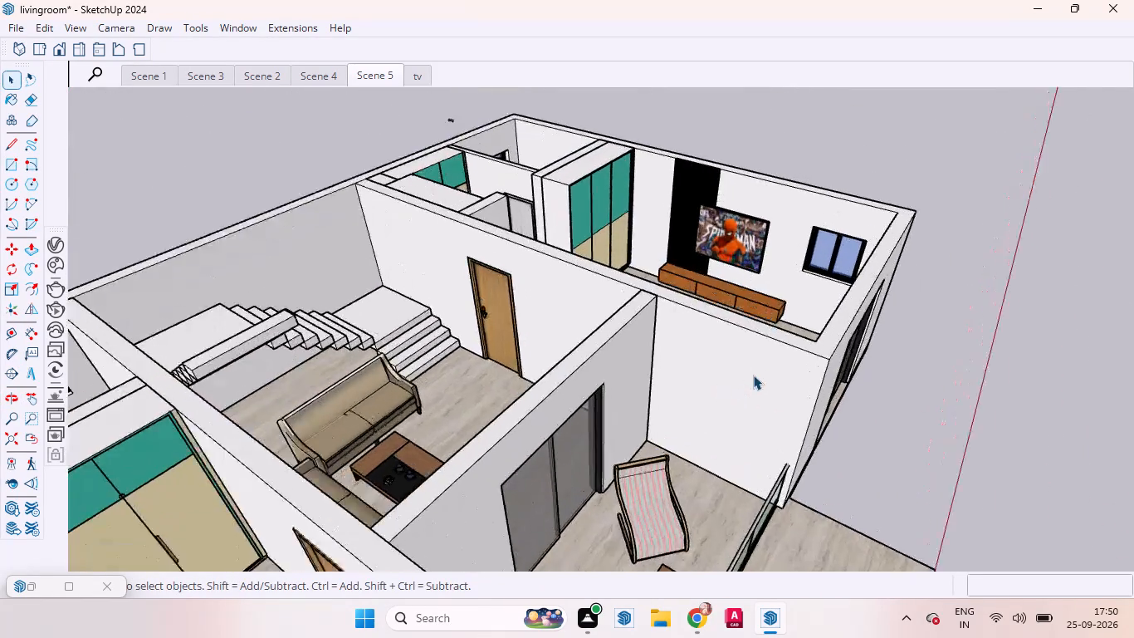
pyautogui.scroll(9, 753, 375)
pyautogui.scroll(-1, 819, 329)
pyautogui.moveTo(820, 329); pyautogui.dragTo(412, 445, button='middle')
pyautogui.scroll(-4, 766, 423)
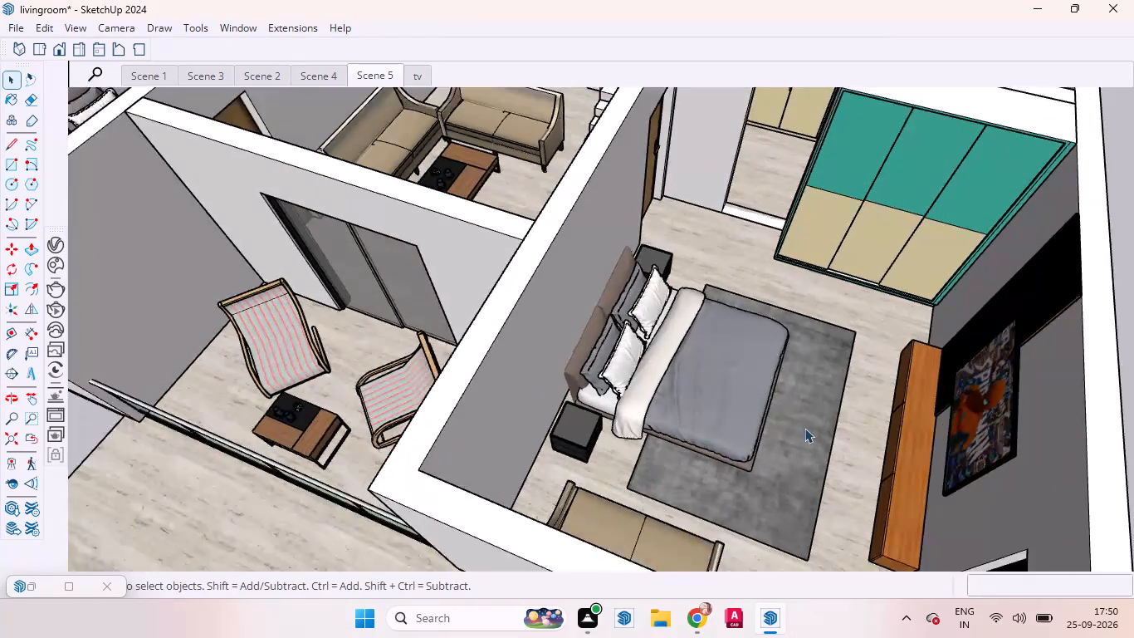
# Examine the other bedroom from above, including its bed, rug, sofa, wardrobes and wooden door.
pyautogui.scroll(-5, 804, 428)
pyautogui.scroll(4, 809, 438)
pyautogui.scroll(-3, 811, 439)
pyautogui.scroll(2, 812, 439)
pyautogui.scroll(-2, 812, 439)
pyautogui.scroll(-5, 716, 447)
pyautogui.scroll(5, 388, 410)
pyautogui.moveTo(415, 403); pyautogui.dragTo(836, 390, button='middle')
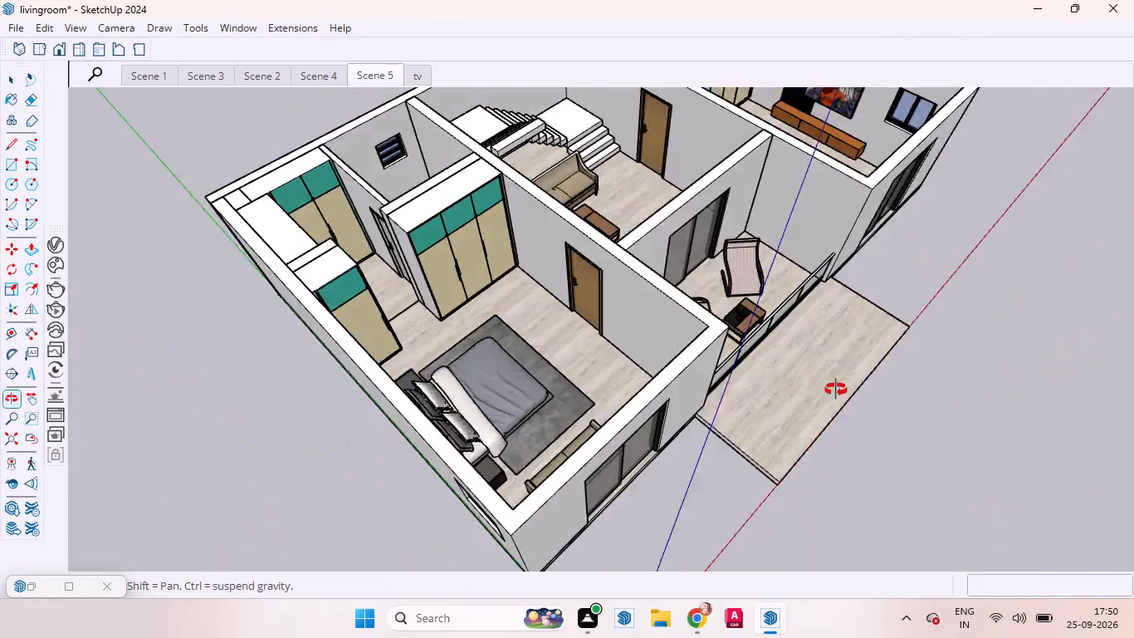
pyautogui.moveTo(836, 390); pyautogui.dragTo(899, 382, button='middle')
pyautogui.scroll(1, 464, 403)
pyautogui.scroll(-2, 466, 400)
pyautogui.scroll(2, 469, 398)
pyautogui.scroll(4, 594, 410)
pyautogui.moveTo(573, 418); pyautogui.dragTo(474, 431, button='middle')
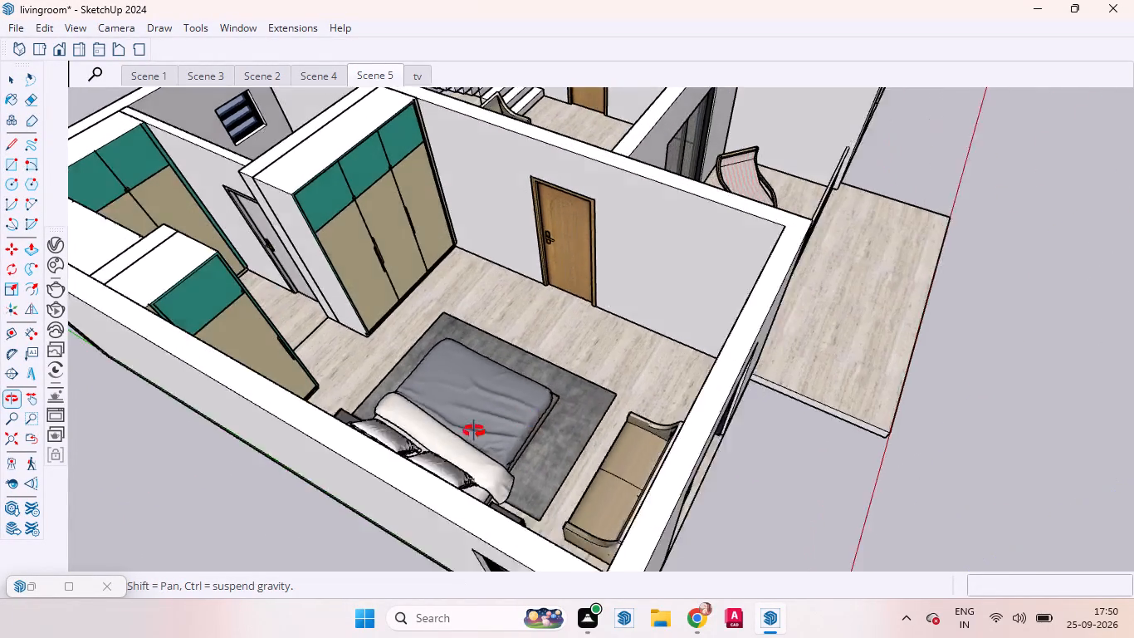
pyautogui.moveTo(474, 431); pyautogui.dragTo(377, 486, button='middle')
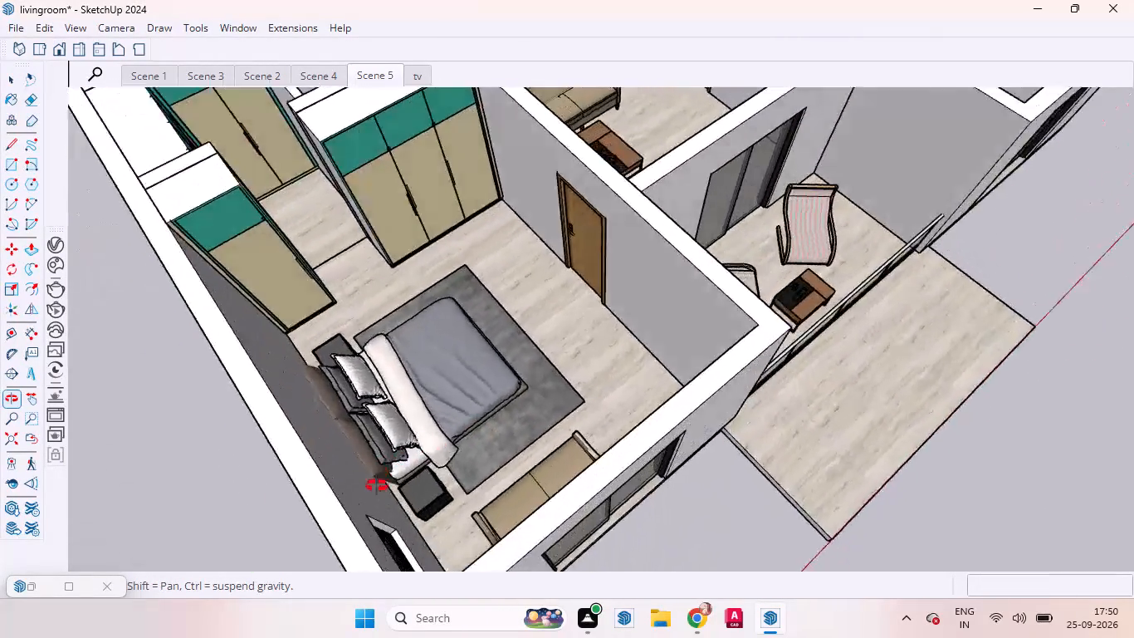
pyautogui.moveTo(377, 486); pyautogui.dragTo(95, 475, button='middle')
pyautogui.scroll(-4, 385, 484)
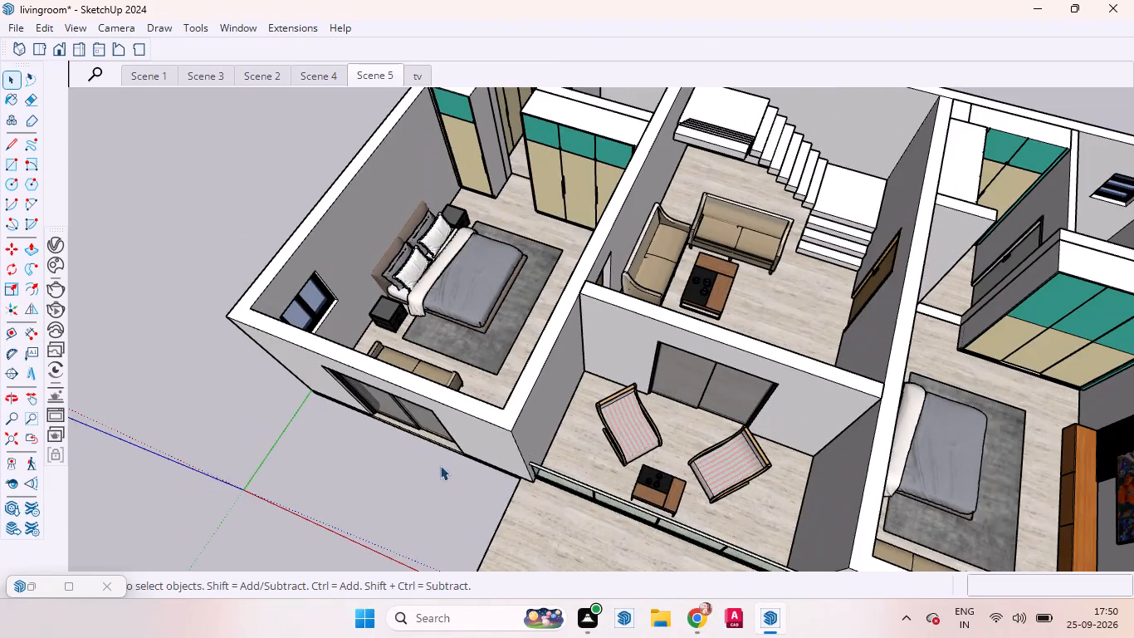
# Examine the layout from the rear and the side, focusing on the living room's stairs, sofas and coffee table.
pyautogui.moveTo(435, 467); pyautogui.dragTo(0, 488, button='middle')
pyautogui.moveTo(460, 454); pyautogui.dragTo(227, 452, button='middle')
pyautogui.moveTo(483, 444); pyautogui.dragTo(363, 441, button='middle')
pyautogui.moveTo(485, 439); pyautogui.dragTo(416, 449, button='middle')
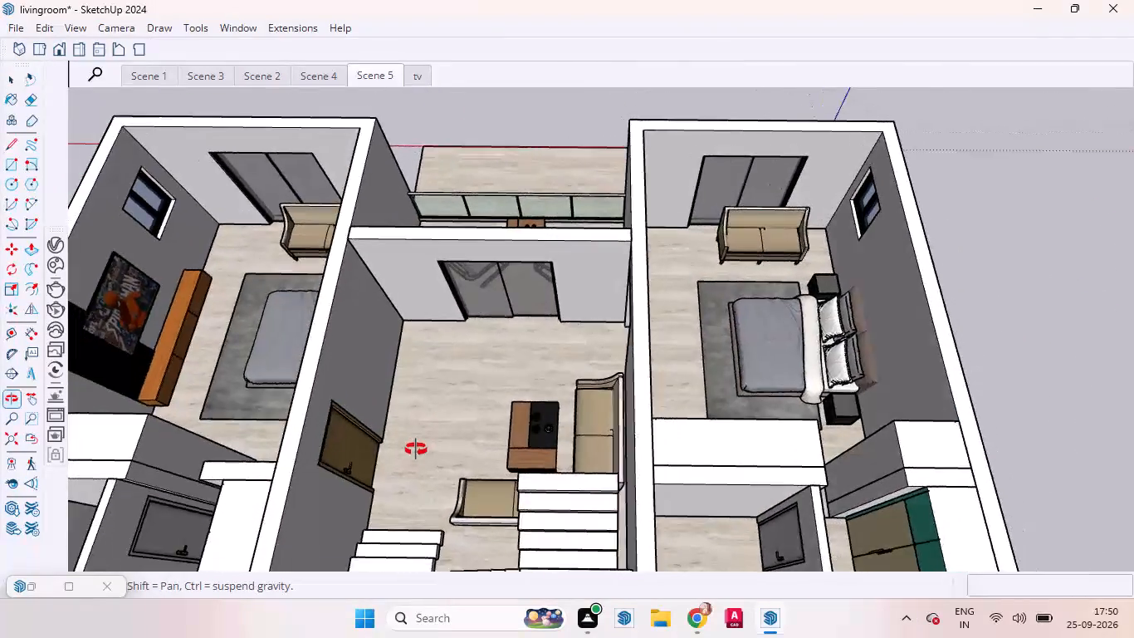
pyautogui.moveTo(416, 449); pyautogui.dragTo(48, 444, button='middle')
pyautogui.scroll(4, 560, 366)
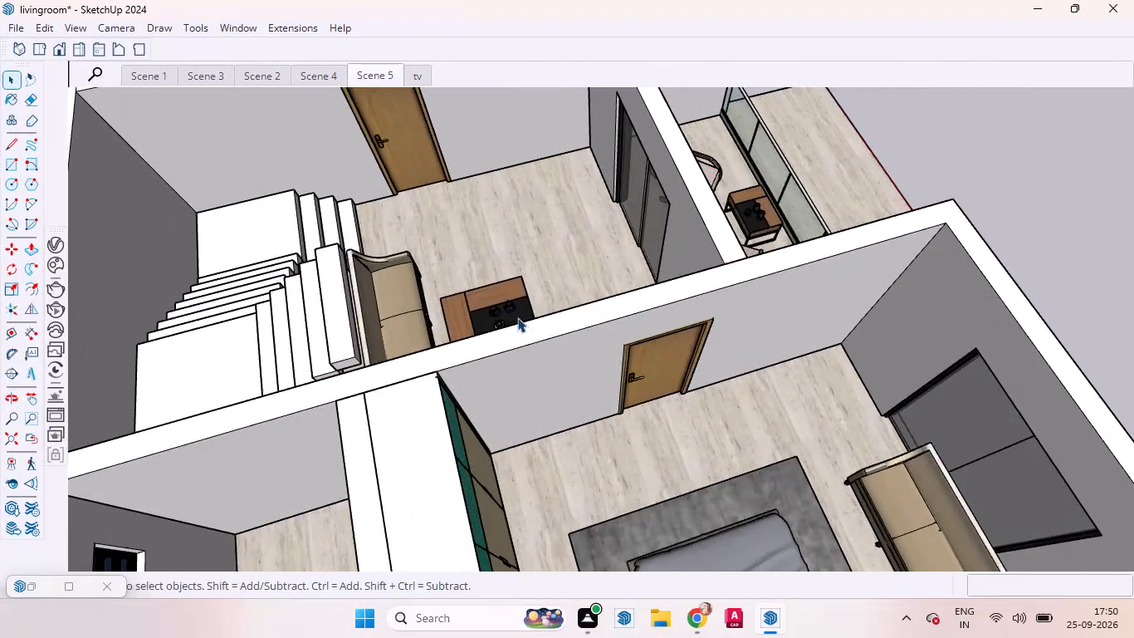
pyautogui.scroll(-5, 516, 345)
pyautogui.scroll(1, 536, 416)
pyautogui.scroll(-6, 538, 427)
pyautogui.scroll(1, 579, 475)
pyautogui.scroll(-6, 579, 476)
pyautogui.scroll(7, 553, 390)
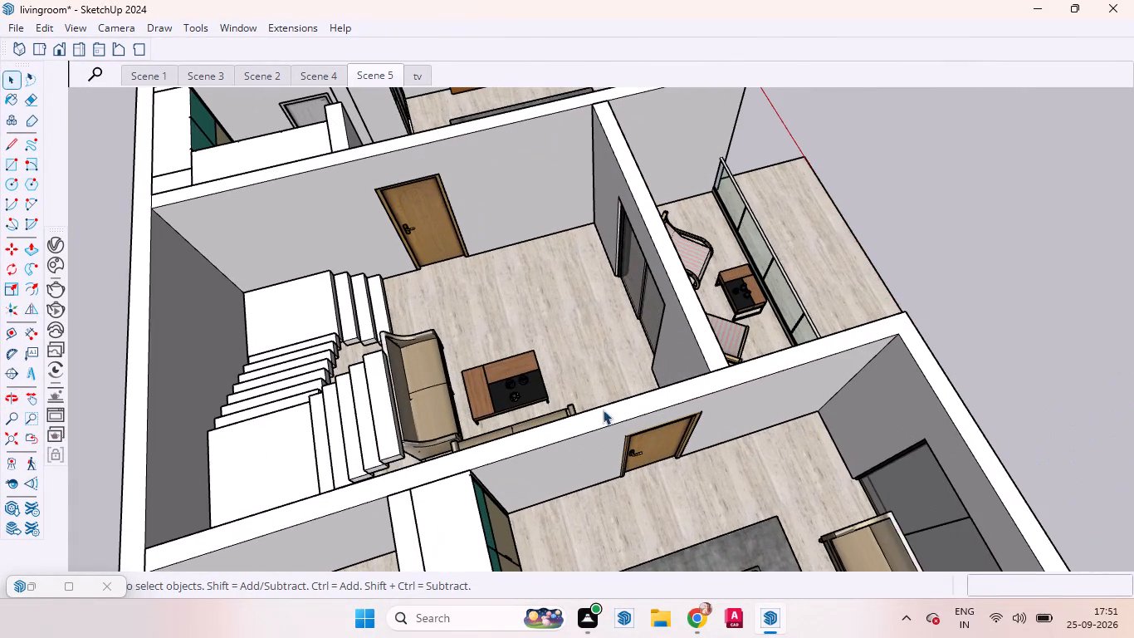
pyautogui.scroll(1, 546, 220)
pyautogui.scroll(-1, 546, 220)
pyautogui.scroll(6, 546, 220)
pyautogui.scroll(-1, 544, 218)
pyautogui.scroll(1, 530, 215)
pyautogui.scroll(-1, 507, 200)
pyautogui.scroll(1, 507, 200)
pyautogui.scroll(-1, 507, 200)
pyautogui.scroll(3, 507, 200)
pyautogui.scroll(-1, 507, 200)
pyautogui.scroll(4, 507, 200)
pyautogui.scroll(-6, 523, 286)
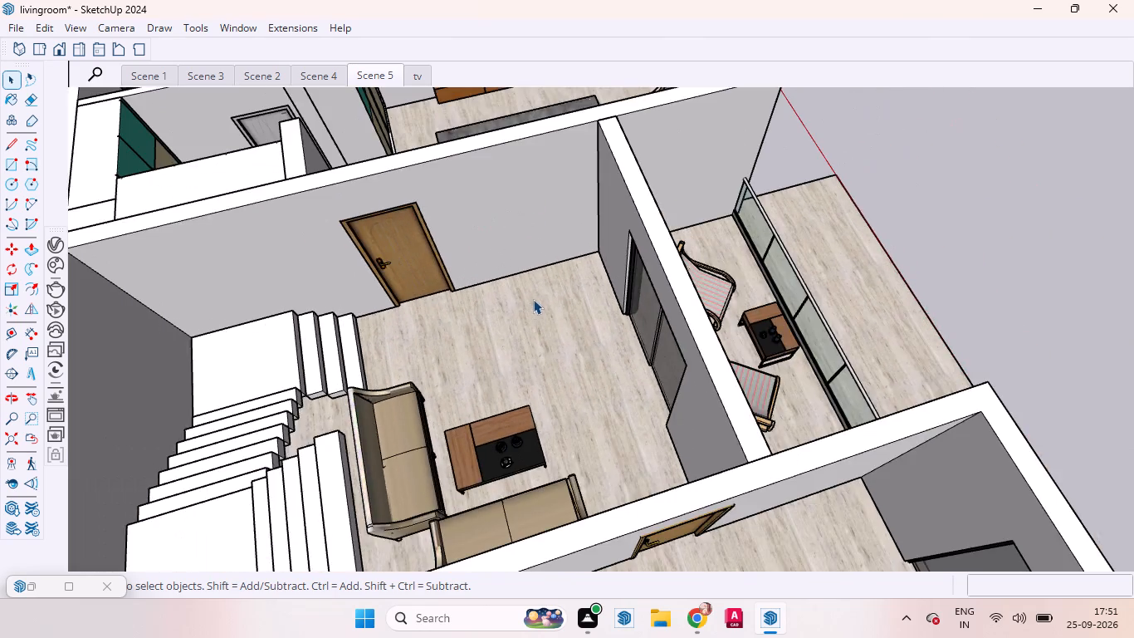
# Place a horizontal guide 6 inches above the floor on the living-room wall between the wooden door and the glass door.
pyautogui.scroll(-2, 533, 277)
pyautogui.moveTo(544, 320); pyautogui.dragTo(513, 218, button='middle')
pyautogui.click(511, 222)
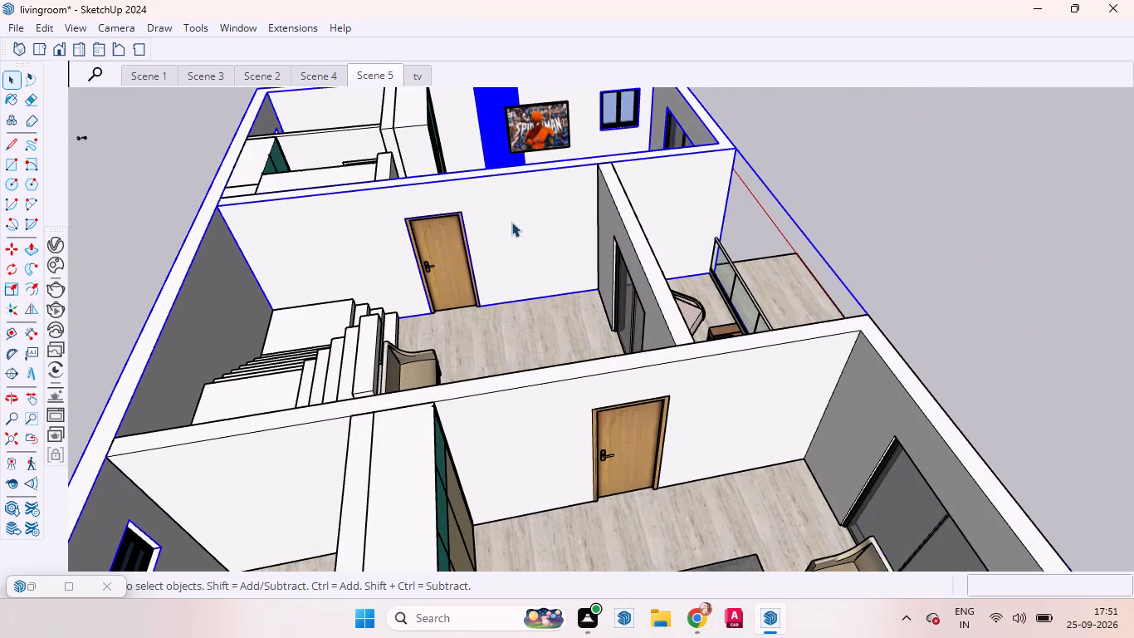
pyautogui.click(510, 228)
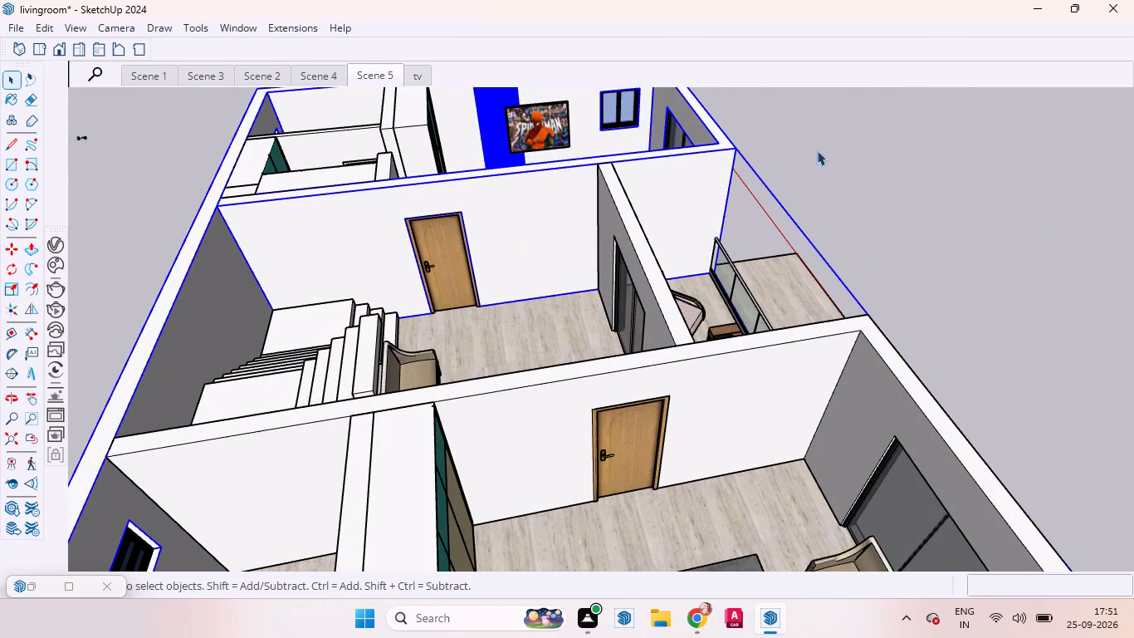
pyautogui.click(817, 150)
pyautogui.scroll(7, 553, 259)
pyautogui.scroll(-1, 548, 300)
pyautogui.scroll(7, 548, 300)
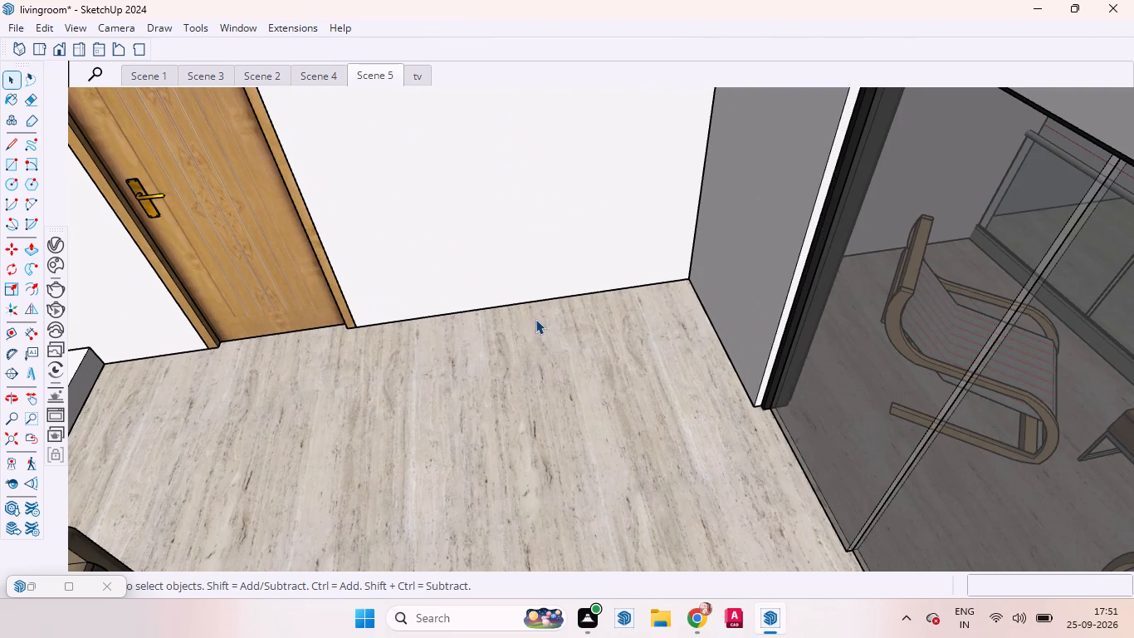
pyautogui.press('t')
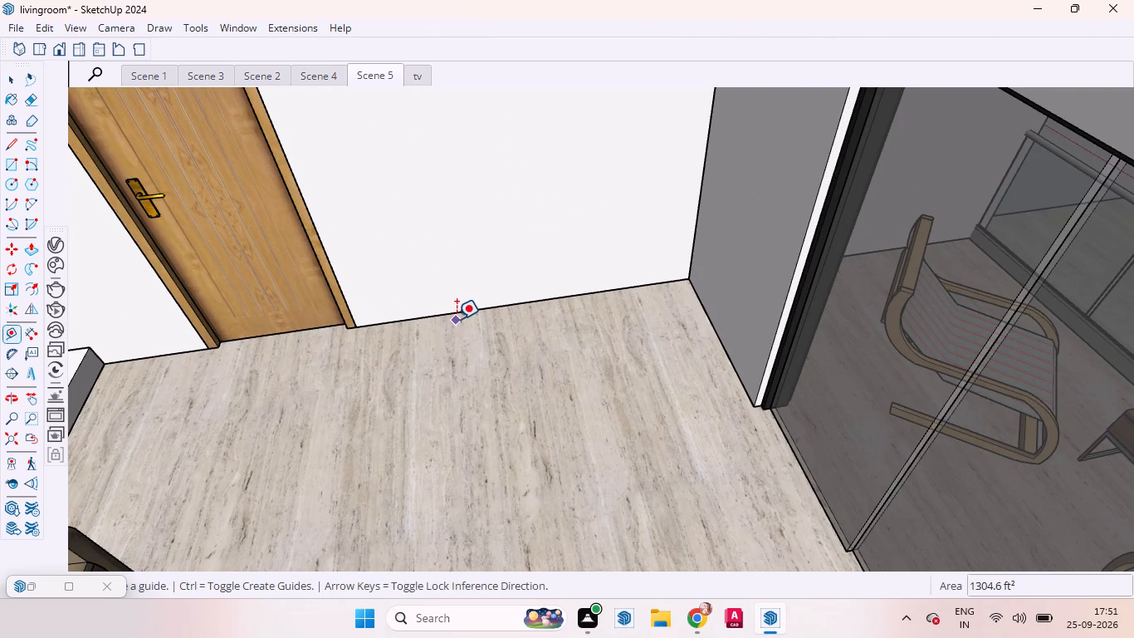
pyautogui.click(457, 315)
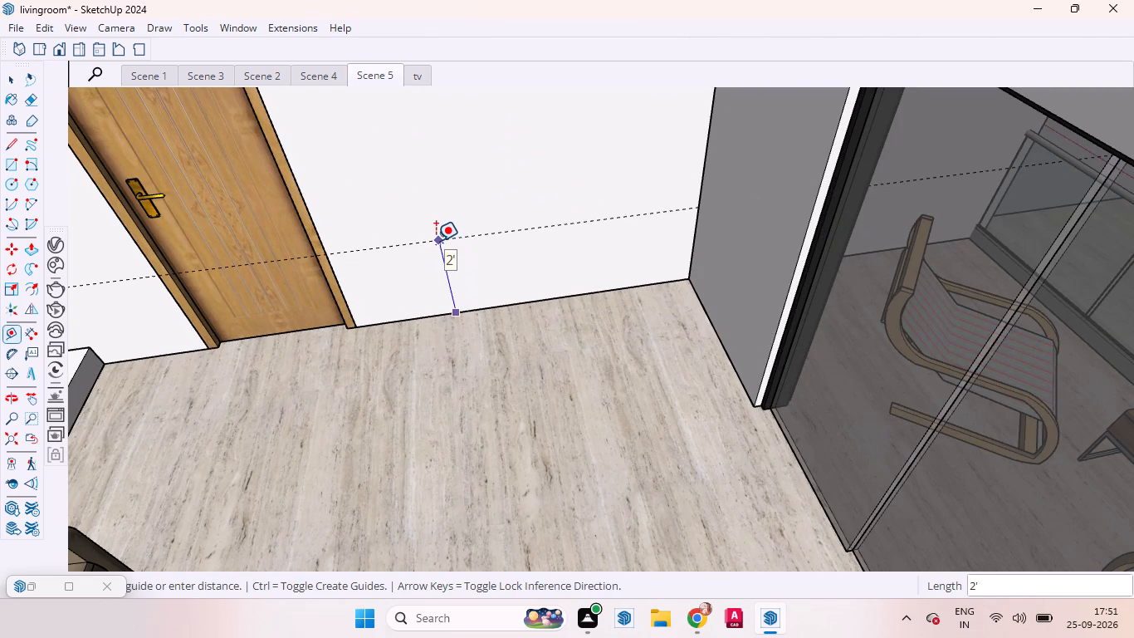
pyautogui.press('6')
pyautogui.press('Return')
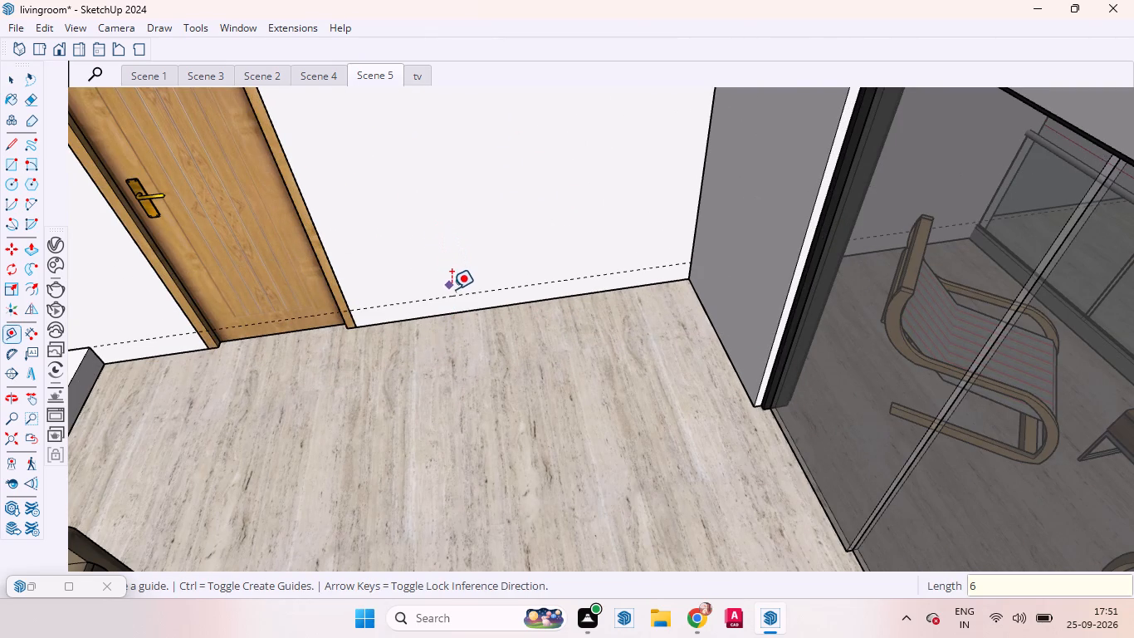
# Add a parallel horizontal guide 12 inches above the first guide on the same wall.
pyautogui.click(452, 292)
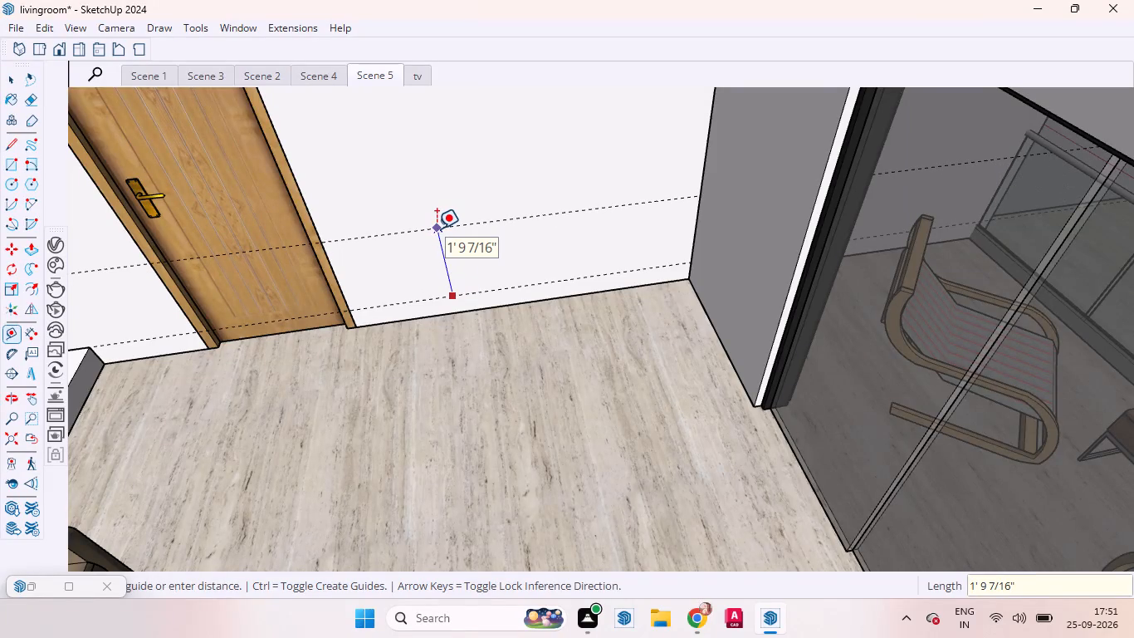
pyautogui.write('12')
pyautogui.press('Return')
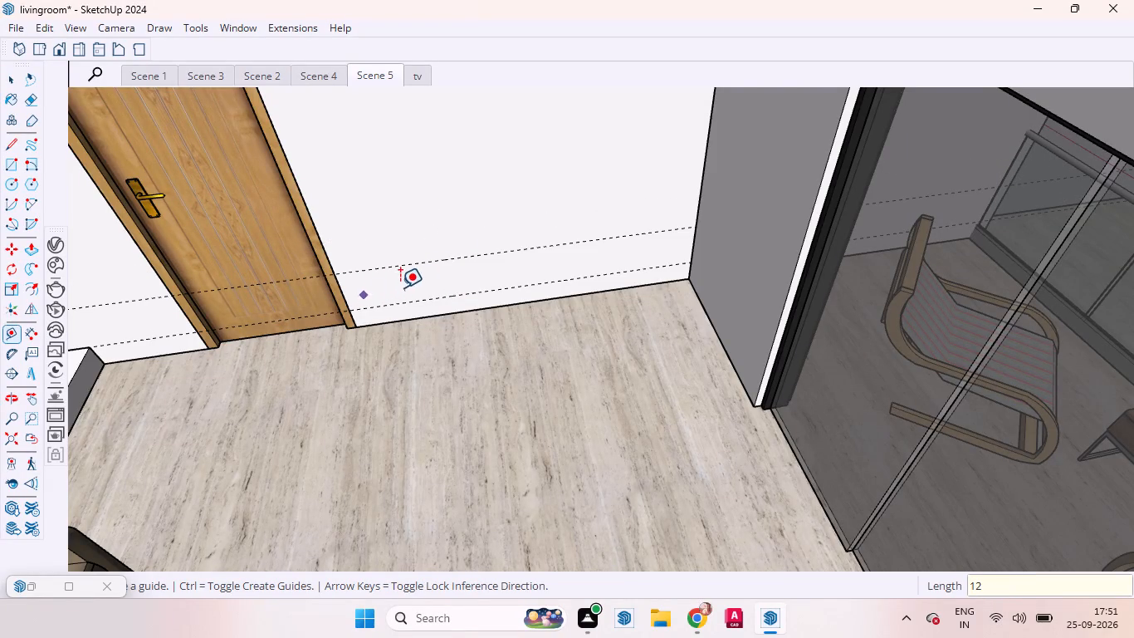
pyautogui.press('space')
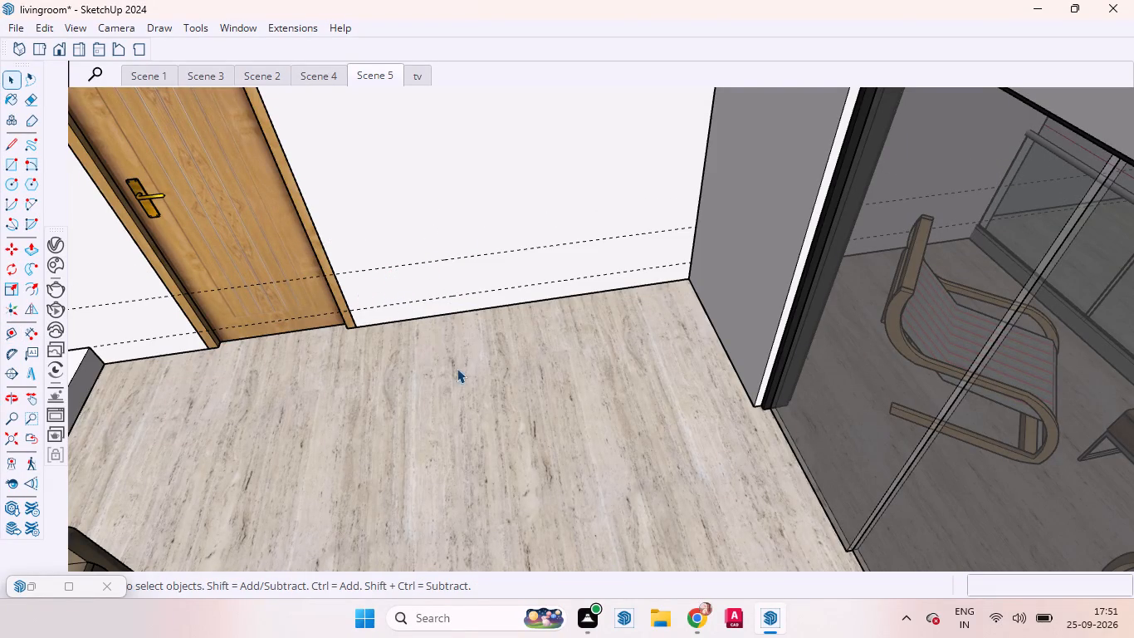
# Create an empty group and leave it open for drawing the new living-room box.
pyautogui.scroll(-19, 464, 376)
pyautogui.scroll(1, 477, 373)
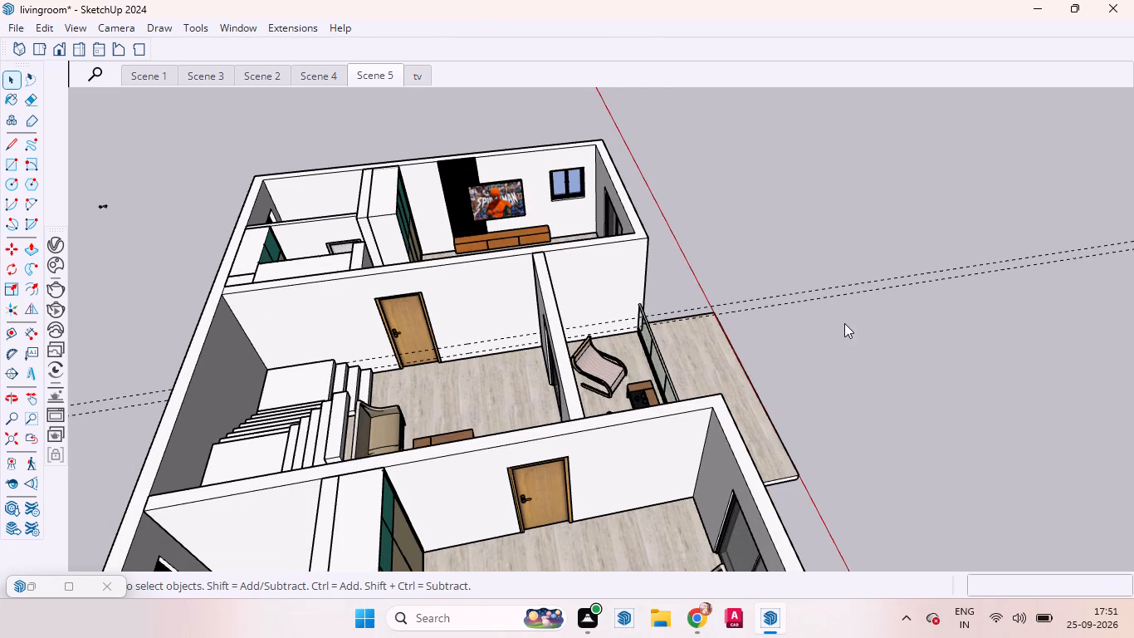
pyautogui.rightClick(844, 323)
pyautogui.click(877, 387)
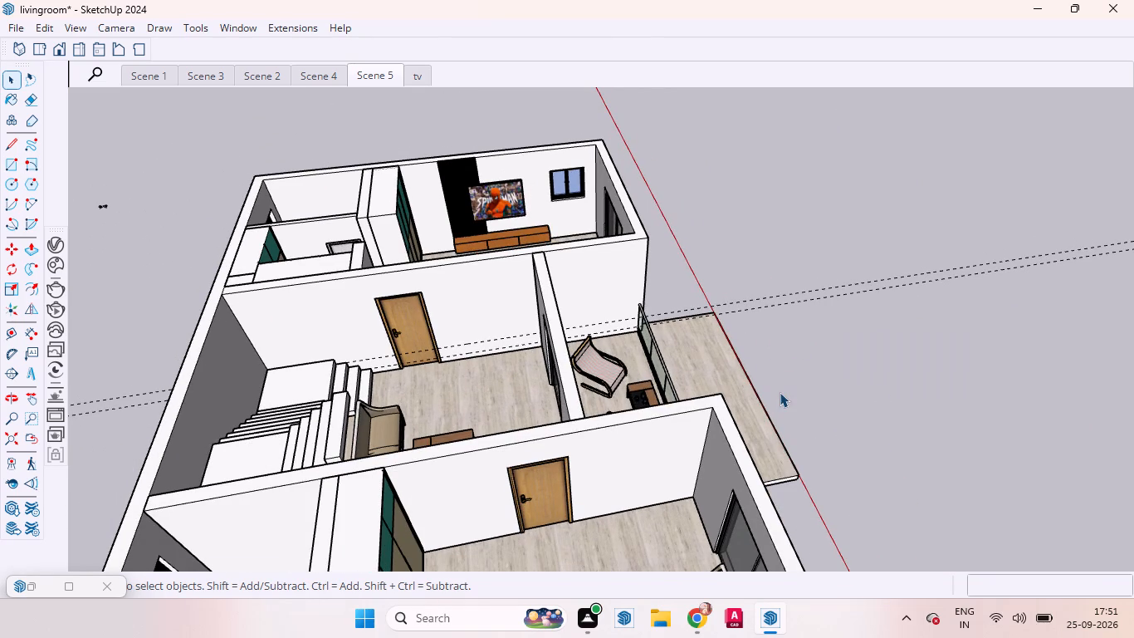
pyautogui.rightClick(790, 382)
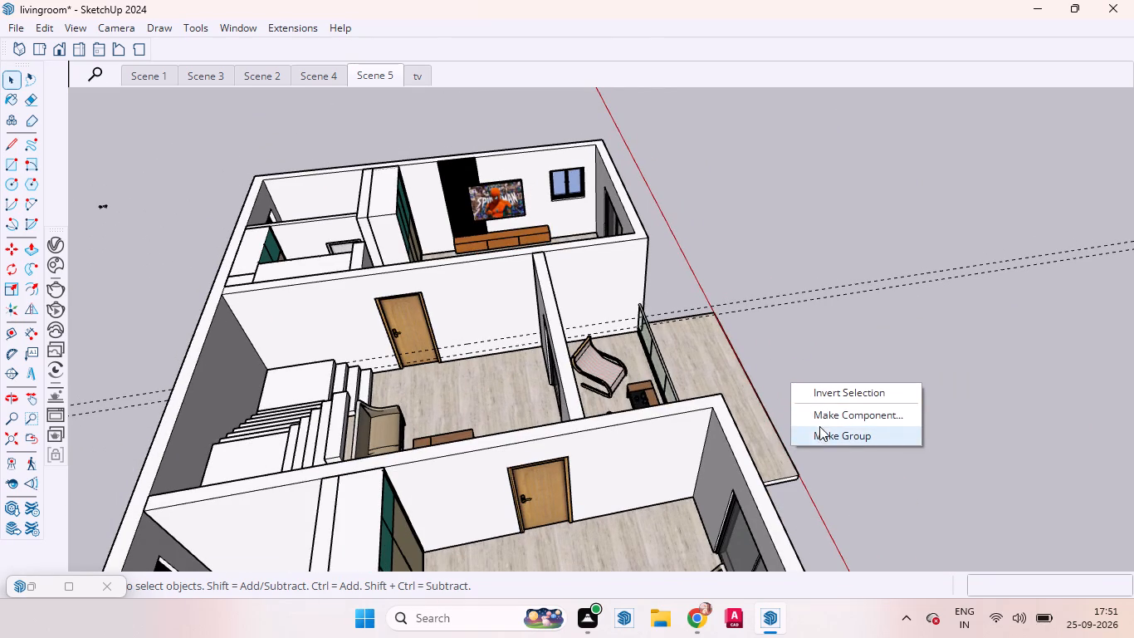
pyautogui.click(820, 432)
# Draw a rectangle 1' high and about 7' 8" long between the two guides, from the wall corner to the door frame.
pyautogui.scroll(-1, 330, 337)
pyautogui.scroll(10, 330, 337)
pyautogui.scroll(-1, 354, 371)
pyautogui.scroll(6, 355, 371)
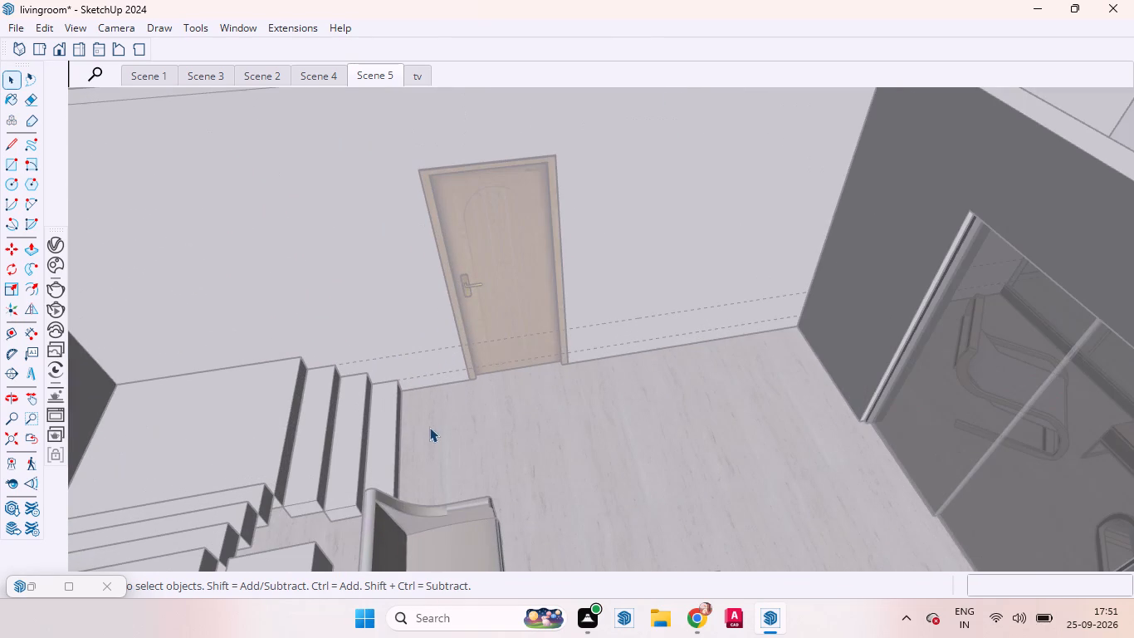
pyautogui.press('r')
pyautogui.scroll(4, 552, 384)
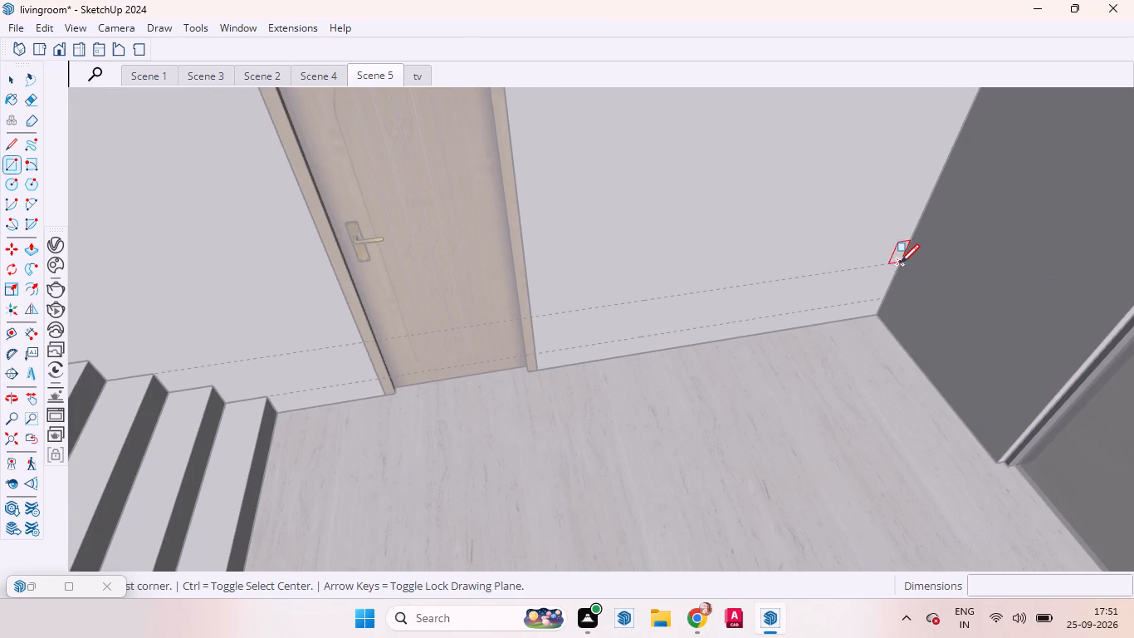
pyautogui.click(900, 263)
pyautogui.scroll(6, 535, 339)
pyautogui.scroll(-1, 543, 356)
pyautogui.scroll(9, 543, 356)
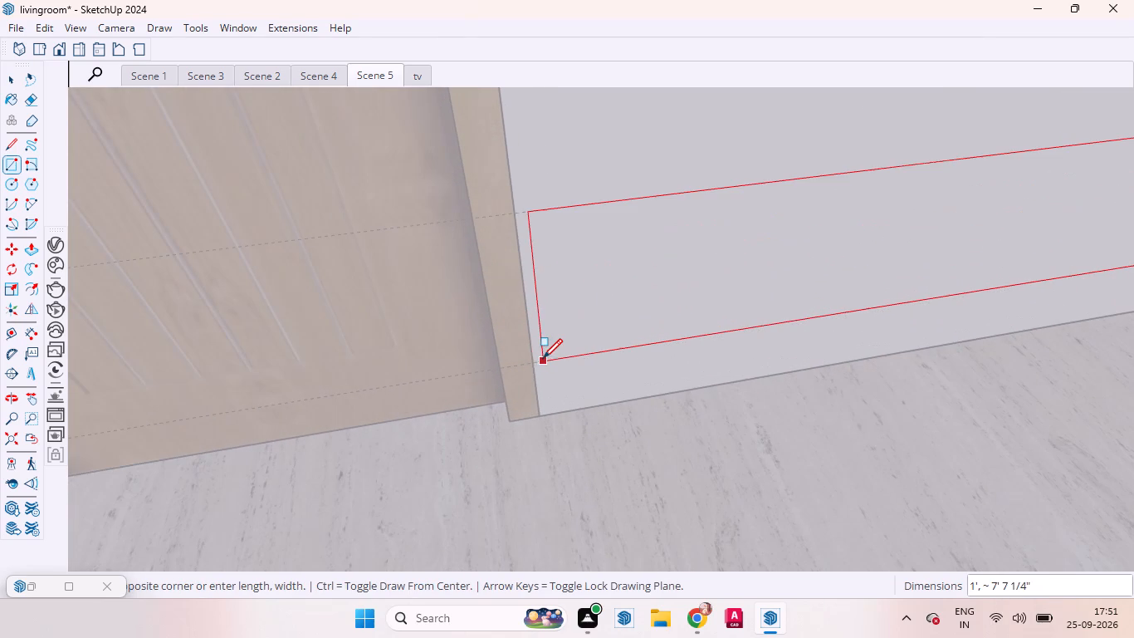
pyautogui.click(537, 360)
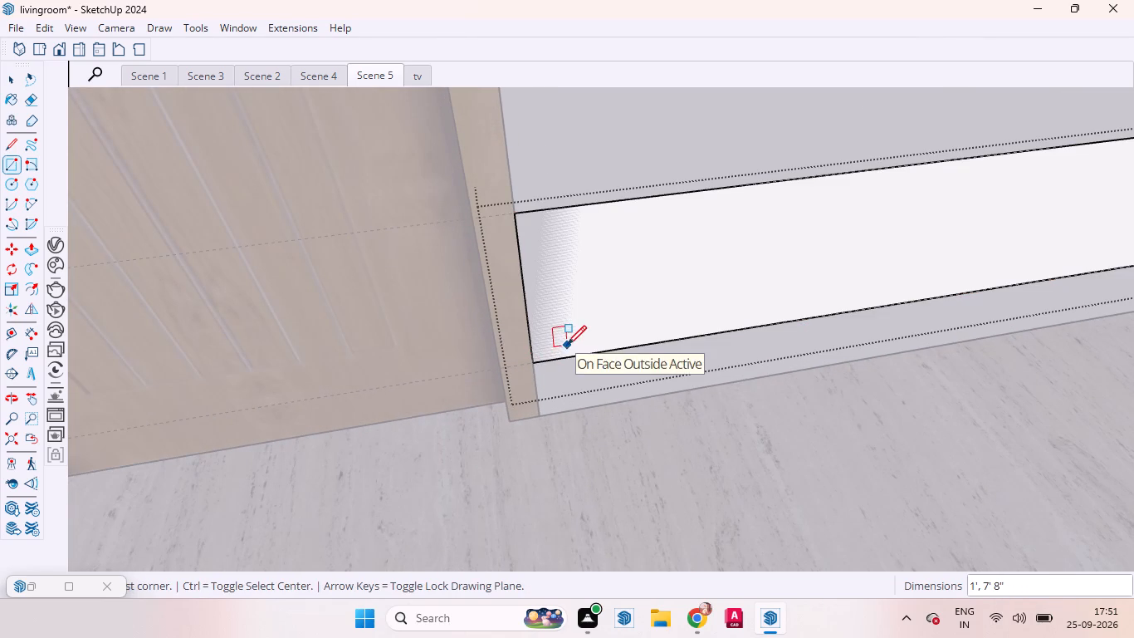
pyautogui.press('space')
# Push/Pull the rectangle 14 inches out from the wall into a low box and close the group.
pyautogui.scroll(-5, 565, 337)
pyautogui.press('p')
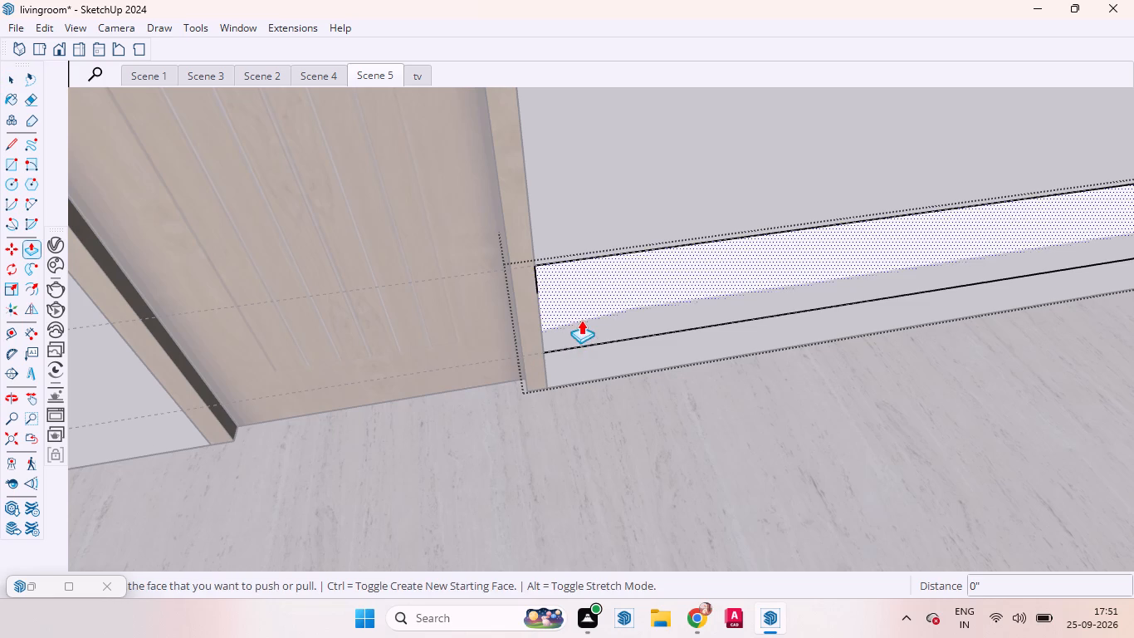
pyautogui.moveTo(579, 317); pyautogui.dragTo(589, 366)
pyautogui.write('14')
pyautogui.press('Return')
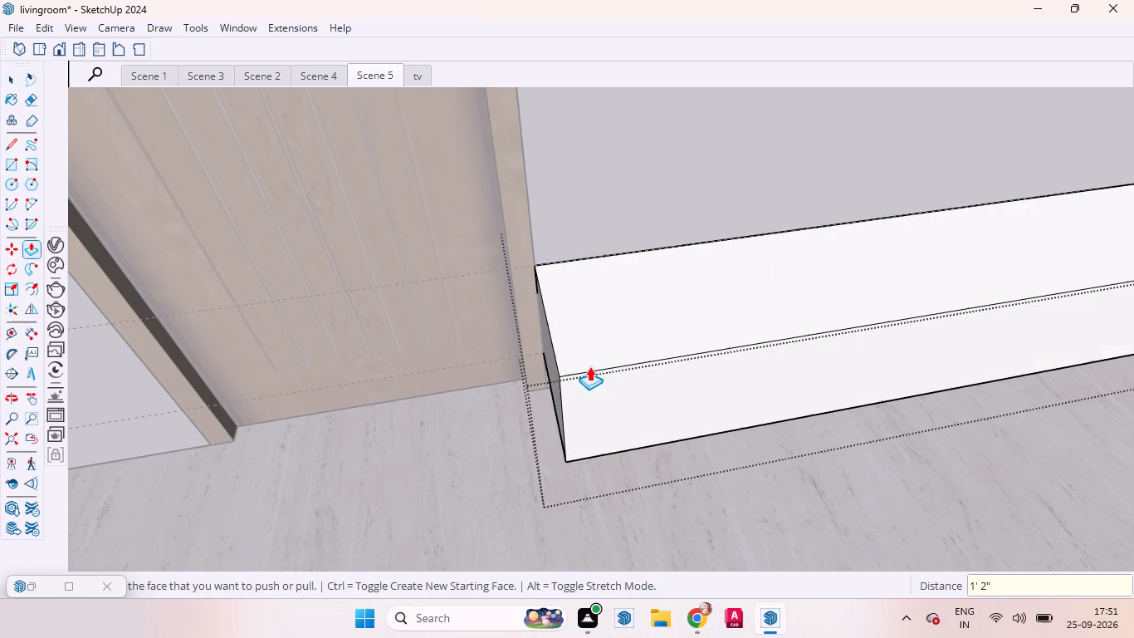
pyautogui.press('space')
pyautogui.scroll(-1, 572, 326)
pyautogui.scroll(2, 568, 324)
pyautogui.scroll(-20, 567, 323)
pyautogui.scroll(-5, 567, 323)
pyautogui.scroll(3, 510, 307)
pyautogui.scroll(-2, 510, 307)
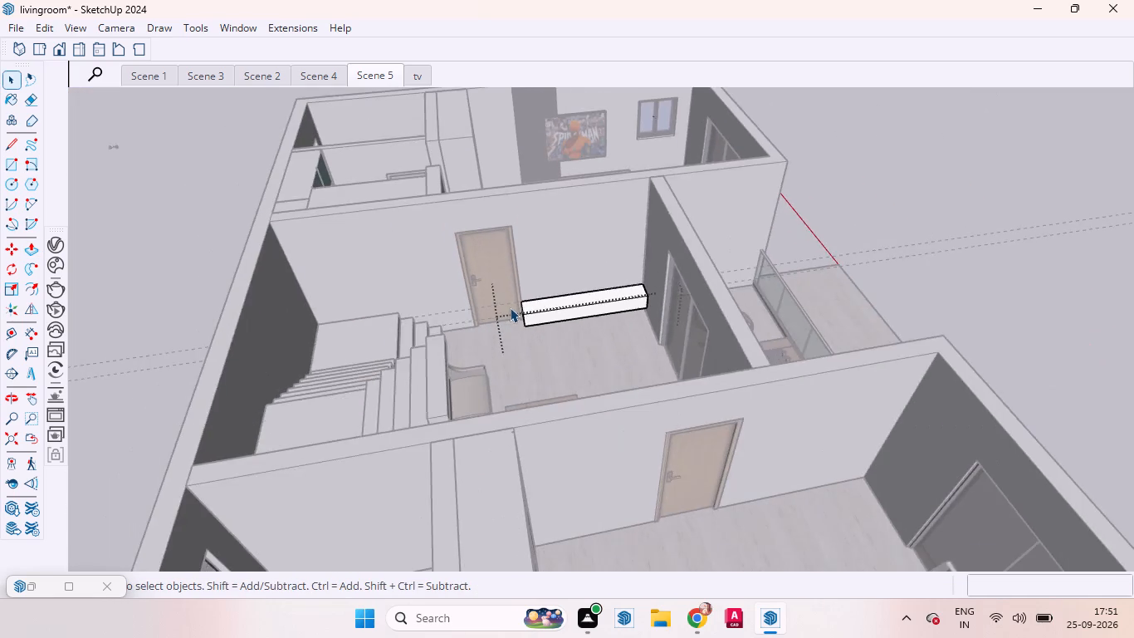
pyautogui.scroll(-4, 510, 307)
pyautogui.click(903, 247)
# Open the low box's group beside the wooden door for editing.
pyautogui.scroll(2, 419, 308)
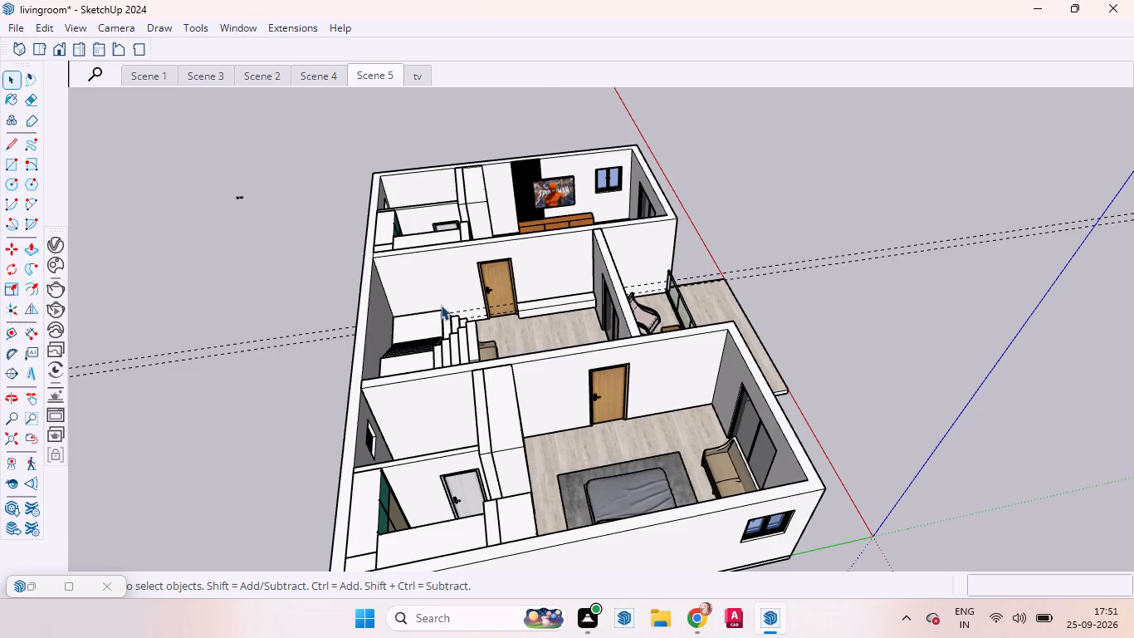
pyautogui.scroll(4, 441, 305)
pyautogui.scroll(-1, 590, 310)
pyautogui.scroll(8, 590, 310)
pyautogui.moveTo(630, 313); pyautogui.dragTo(540, 253, button='middle')
pyautogui.scroll(6, 656, 289)
pyautogui.scroll(-1, 656, 292)
pyautogui.scroll(3, 416, 355)
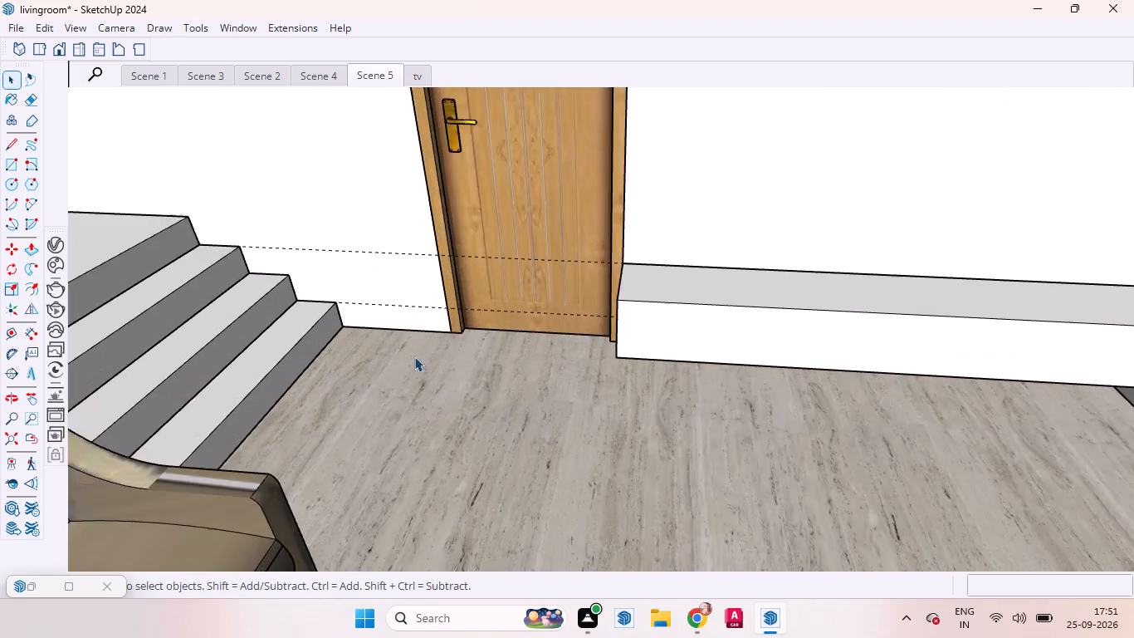
pyautogui.scroll(5, 414, 356)
pyautogui.click(672, 321)
pyautogui.doubleClick(672, 321)
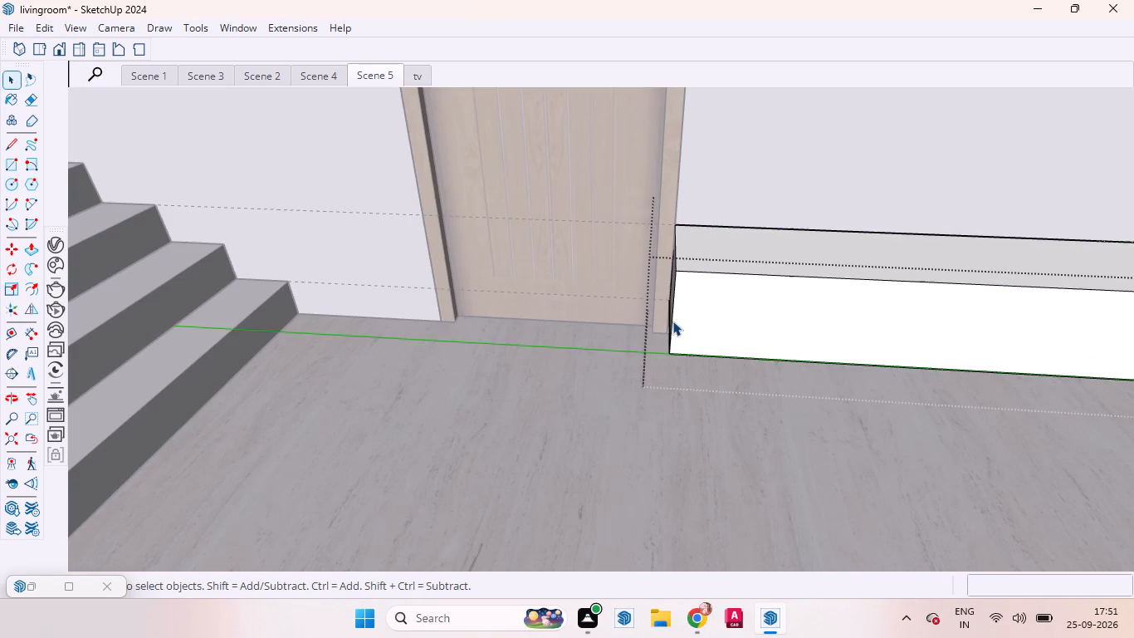
# Round the box's front vertical edge next to the wooden door with the Bevel tool, using 6 segments.
pyautogui.click(672, 321)
pyautogui.click(671, 321)
pyautogui.click(672, 326)
pyautogui.rightClick(492, 47)
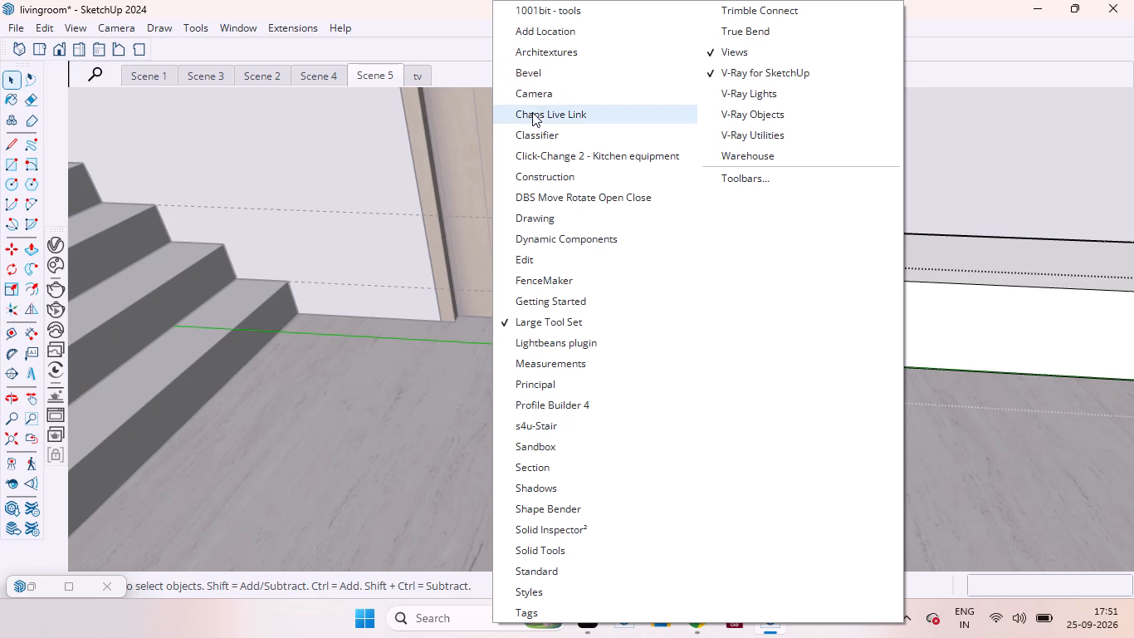
pyautogui.click(521, 81)
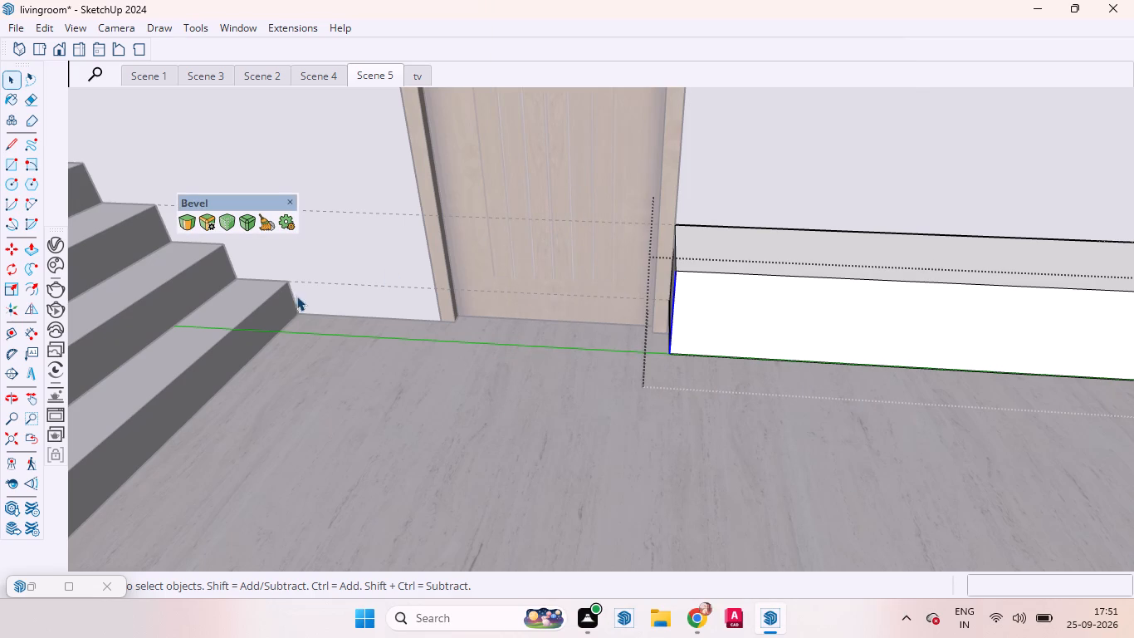
pyautogui.click(182, 220)
pyautogui.click(672, 298)
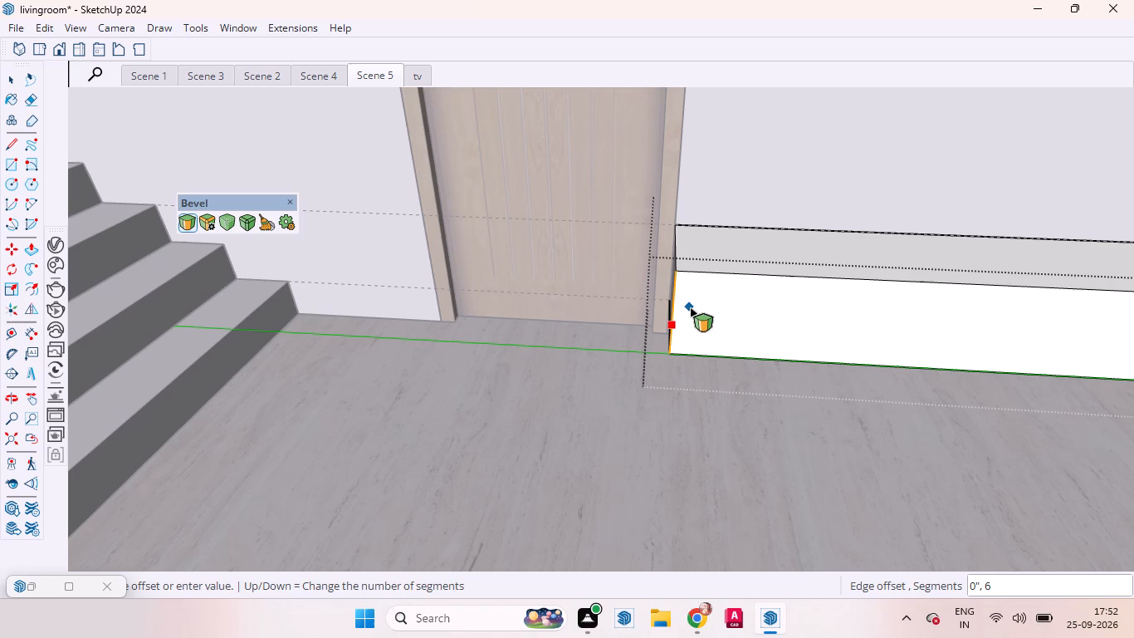
pyautogui.click(671, 319)
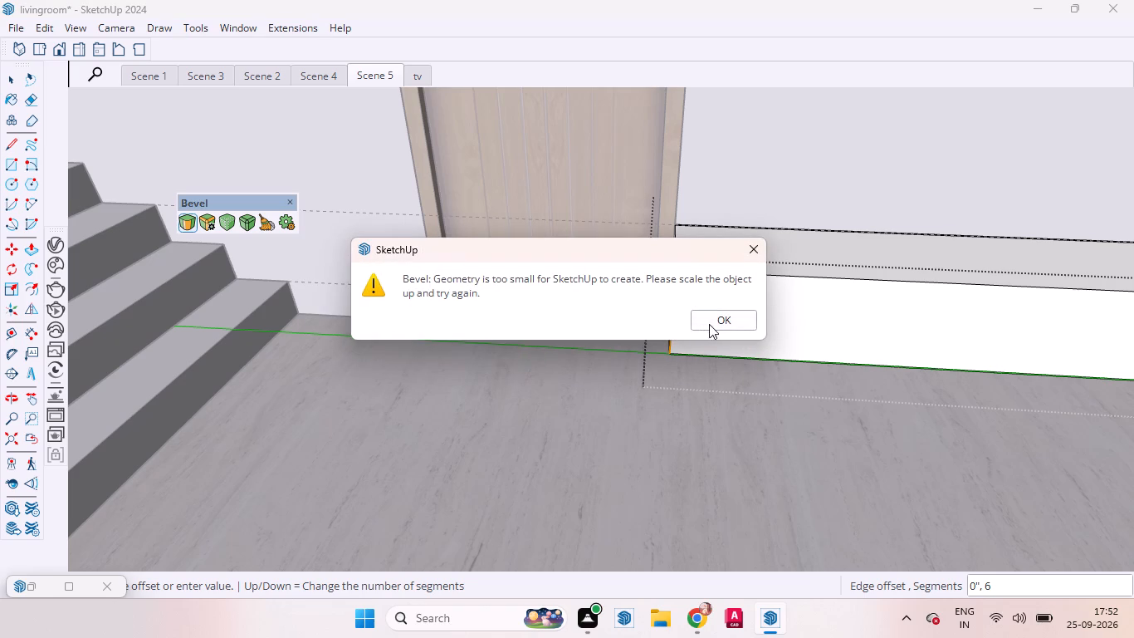
pyautogui.click(709, 324)
pyautogui.moveTo(674, 302); pyautogui.dragTo(697, 312)
pyautogui.click(755, 256)
pyautogui.scroll(4, 704, 291)
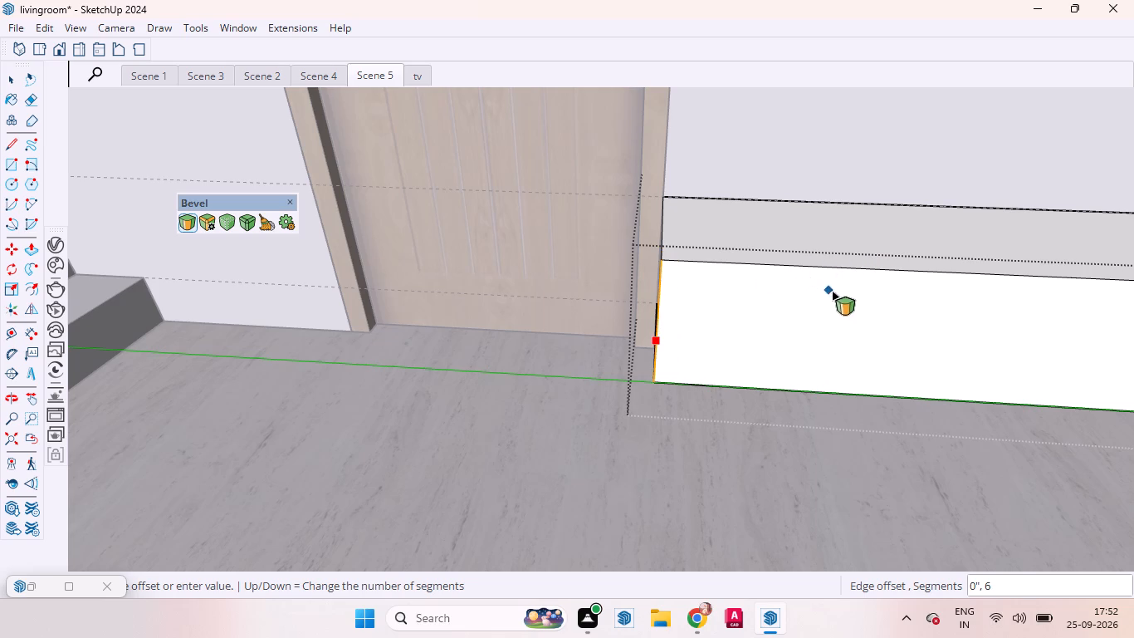
pyautogui.click(916, 245)
pyautogui.press('space')
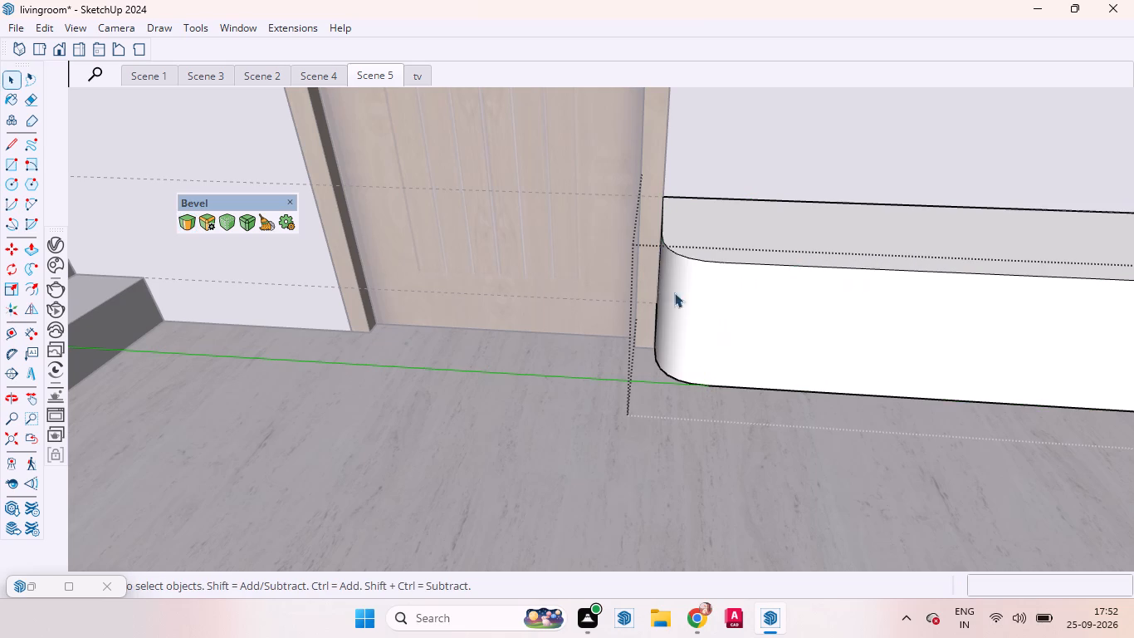
# Examine the low box from the top view and from above, down to its square end beside the glass door.
pyautogui.scroll(-12, 615, 301)
pyautogui.scroll(1, 498, 270)
pyautogui.scroll(-1, 501, 270)
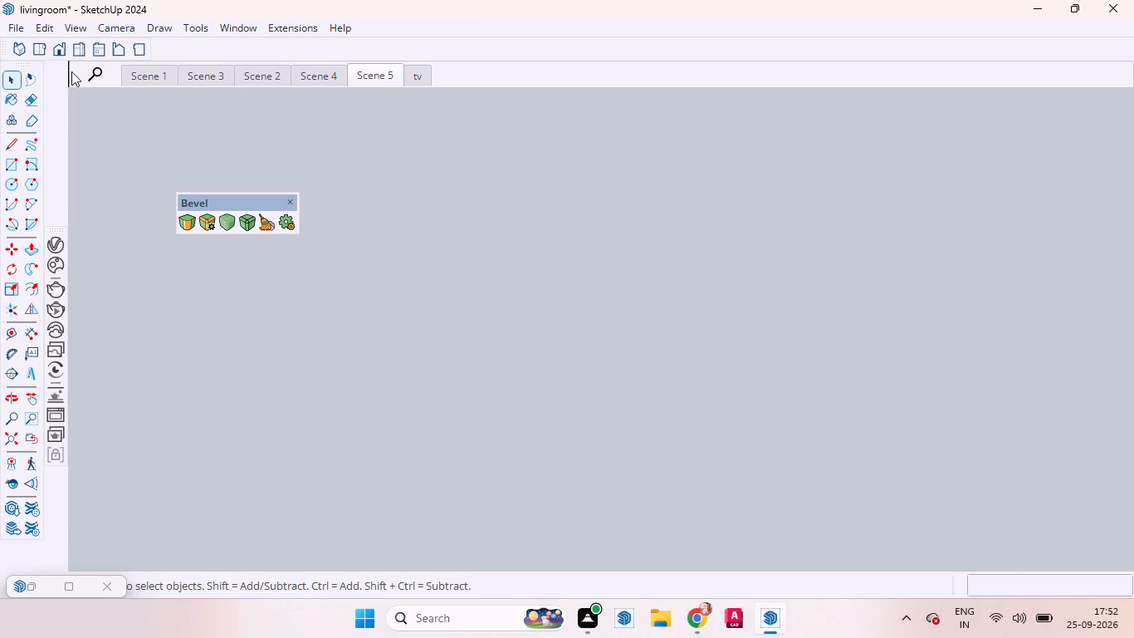
pyautogui.click(35, 45)
pyautogui.scroll(-8, 623, 272)
pyautogui.scroll(1, 667, 263)
pyautogui.scroll(-5, 669, 263)
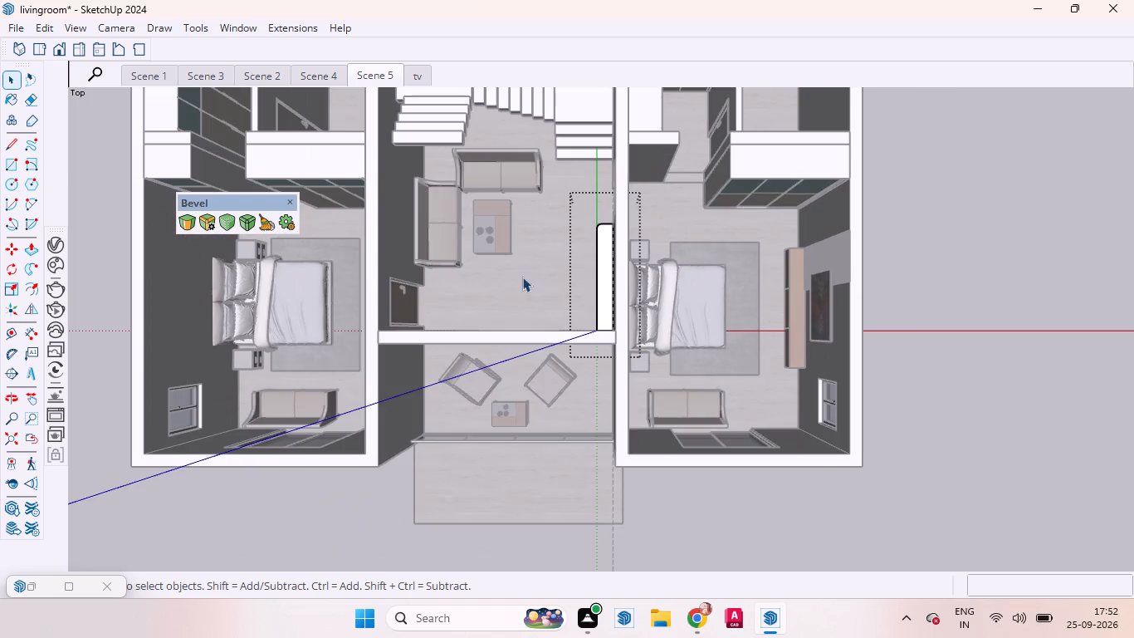
pyautogui.moveTo(722, 302); pyautogui.dragTo(1013, 227, button='middle')
pyautogui.moveTo(400, 384); pyautogui.dragTo(938, 298, button='middle')
pyautogui.scroll(3, 574, 381)
pyautogui.scroll(-1, 574, 381)
pyautogui.scroll(1, 574, 381)
pyautogui.scroll(-2, 572, 381)
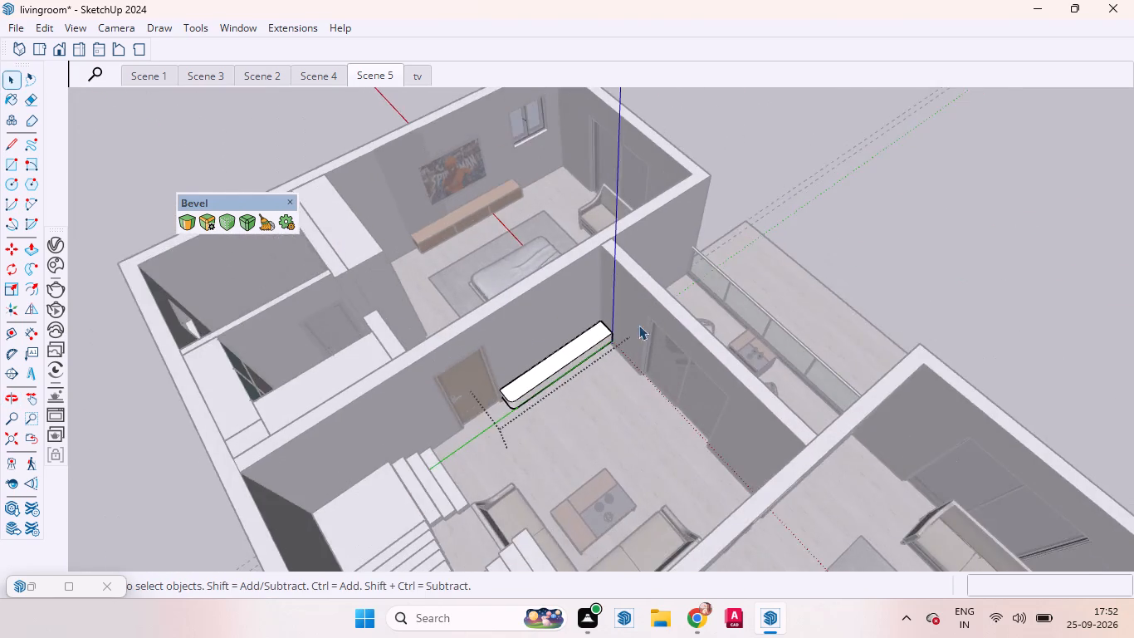
pyautogui.scroll(1, 695, 297)
pyautogui.scroll(-1, 700, 296)
pyautogui.scroll(1, 701, 296)
pyautogui.scroll(-1, 701, 296)
pyautogui.scroll(5, 701, 296)
pyautogui.scroll(-1, 573, 346)
pyautogui.scroll(7, 573, 346)
pyautogui.moveTo(632, 335); pyautogui.dragTo(517, 279, button='middle')
pyautogui.scroll(3, 572, 329)
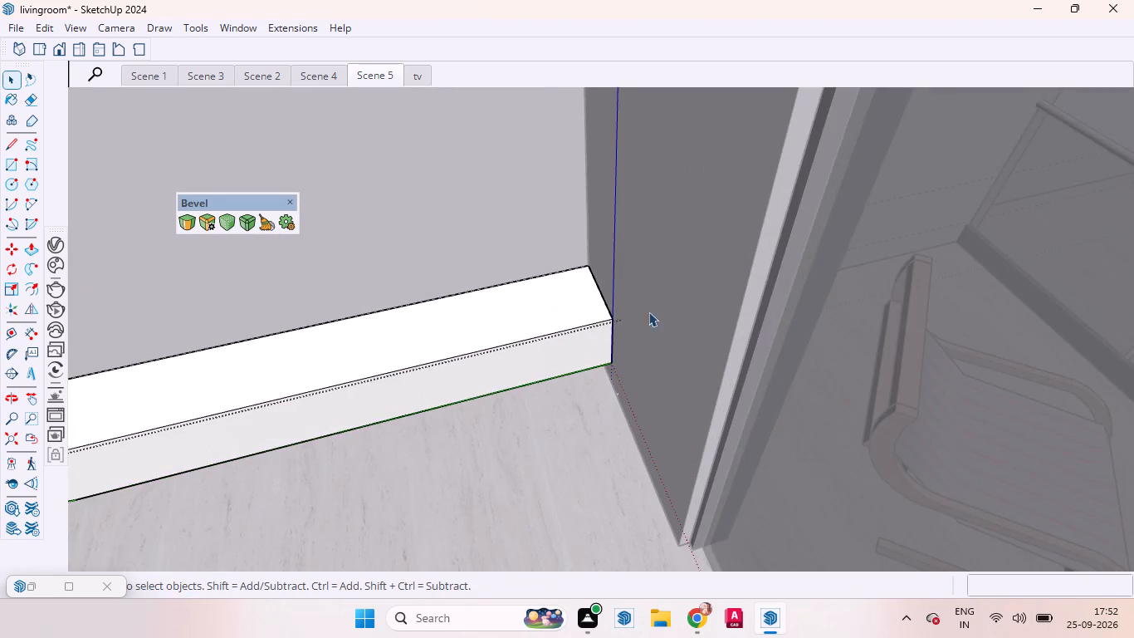
# Divide the low box's long top front edge into three equal segments.
pyautogui.scroll(-5, 687, 301)
pyautogui.scroll(4, 383, 390)
pyautogui.click(385, 366)
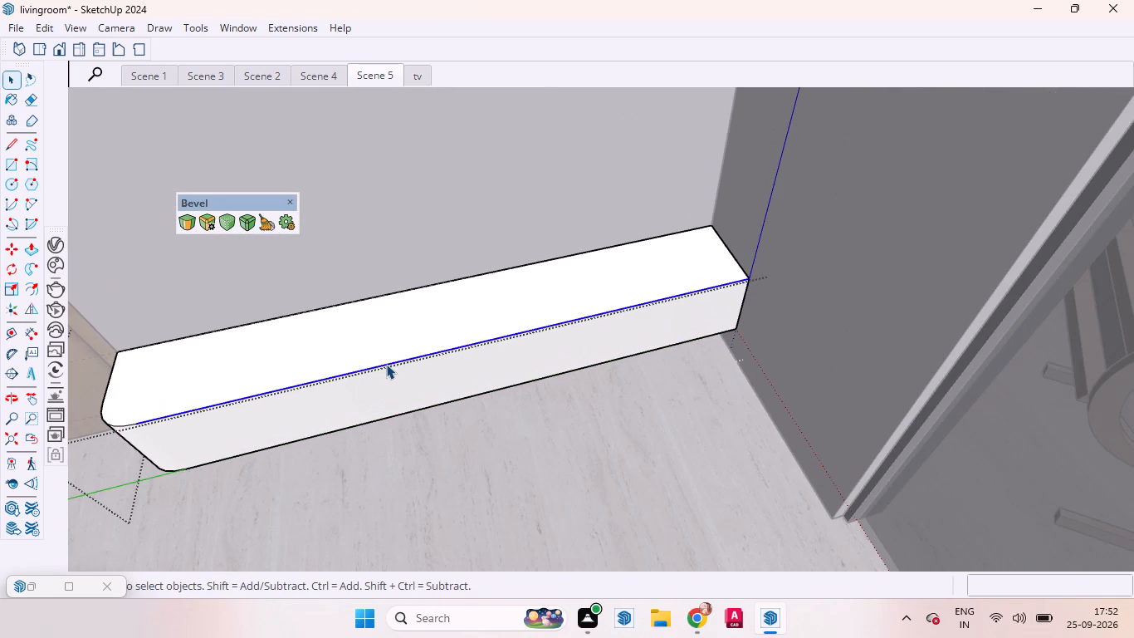
pyautogui.rightClick(386, 364)
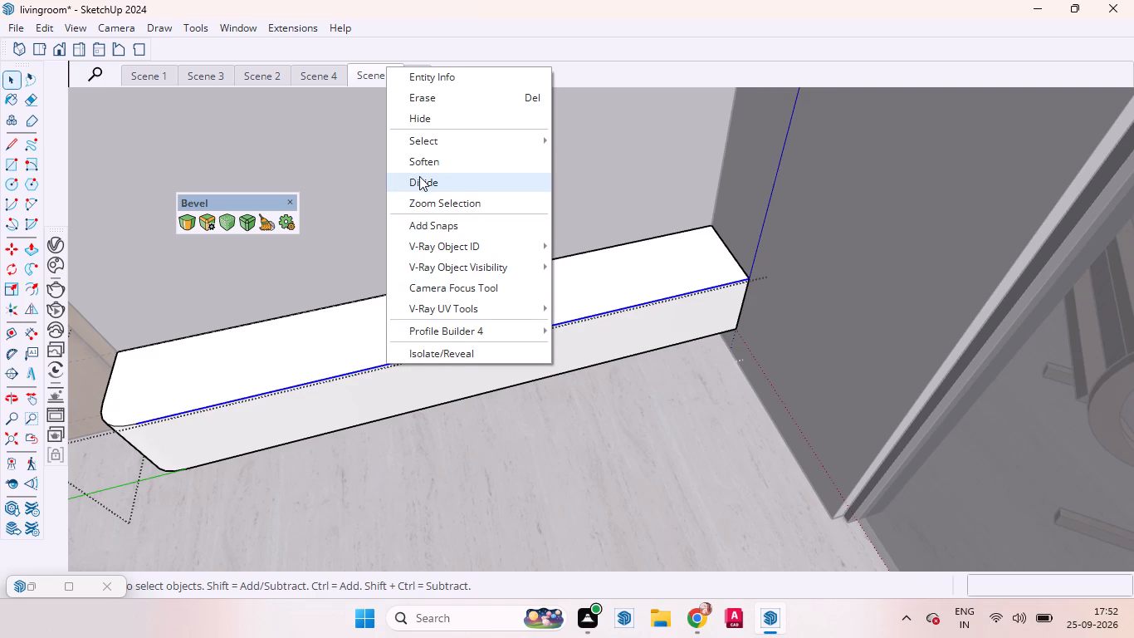
pyautogui.click(419, 176)
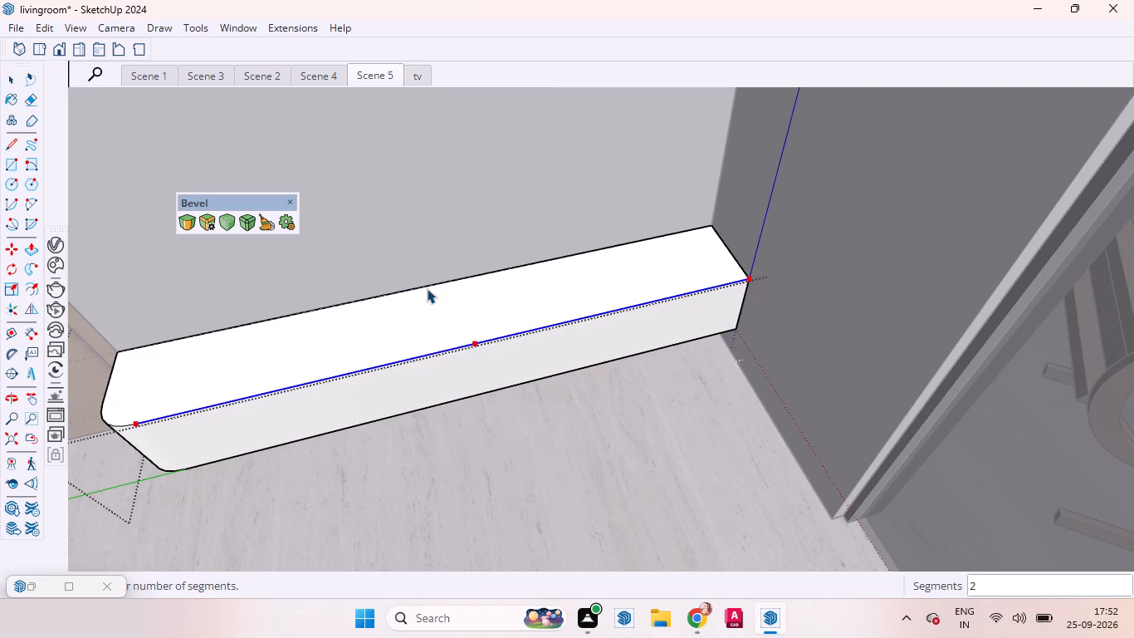
pyautogui.click(386, 320)
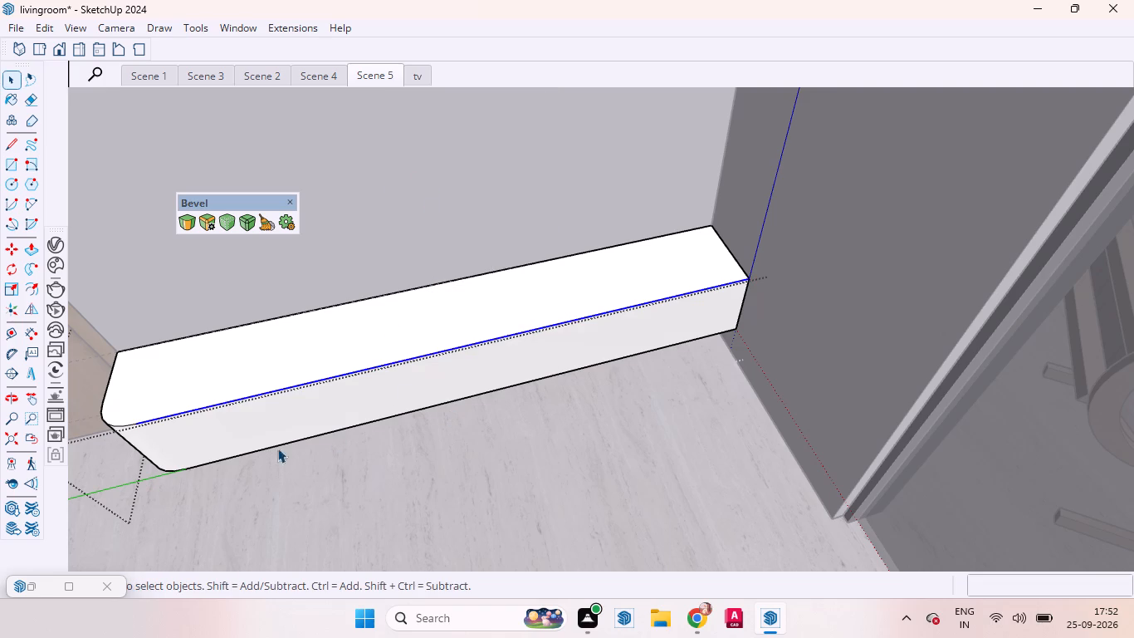
# Draw three vertical lines down the box's front face, at the rounded corner's tangent and at the two division points.
pyautogui.press('l')
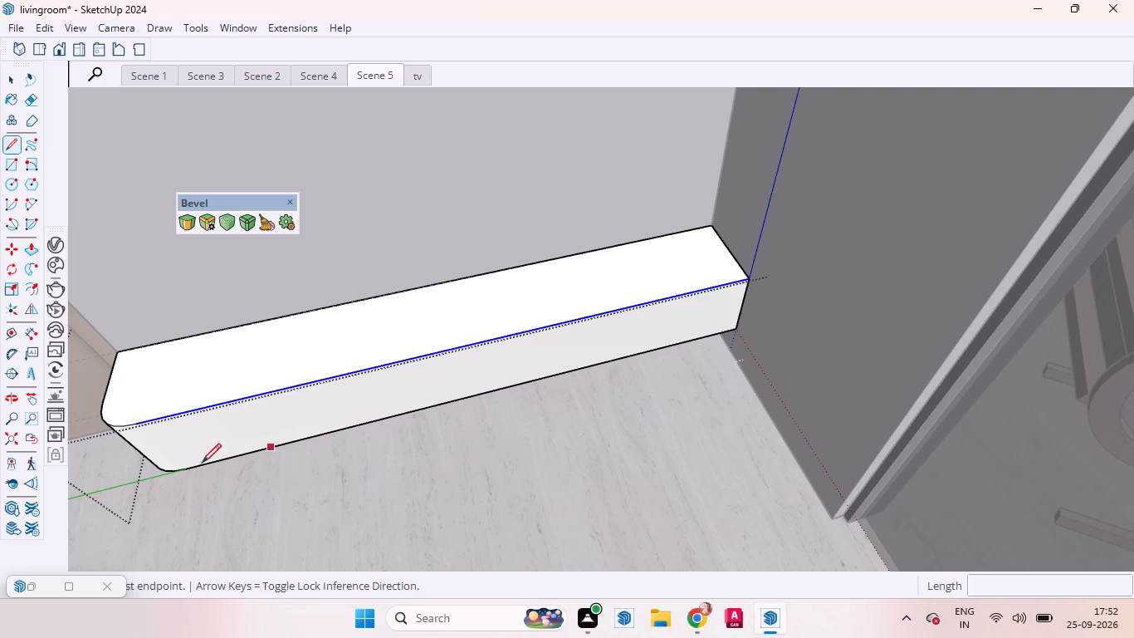
pyautogui.moveTo(136, 425); pyautogui.dragTo(141, 433)
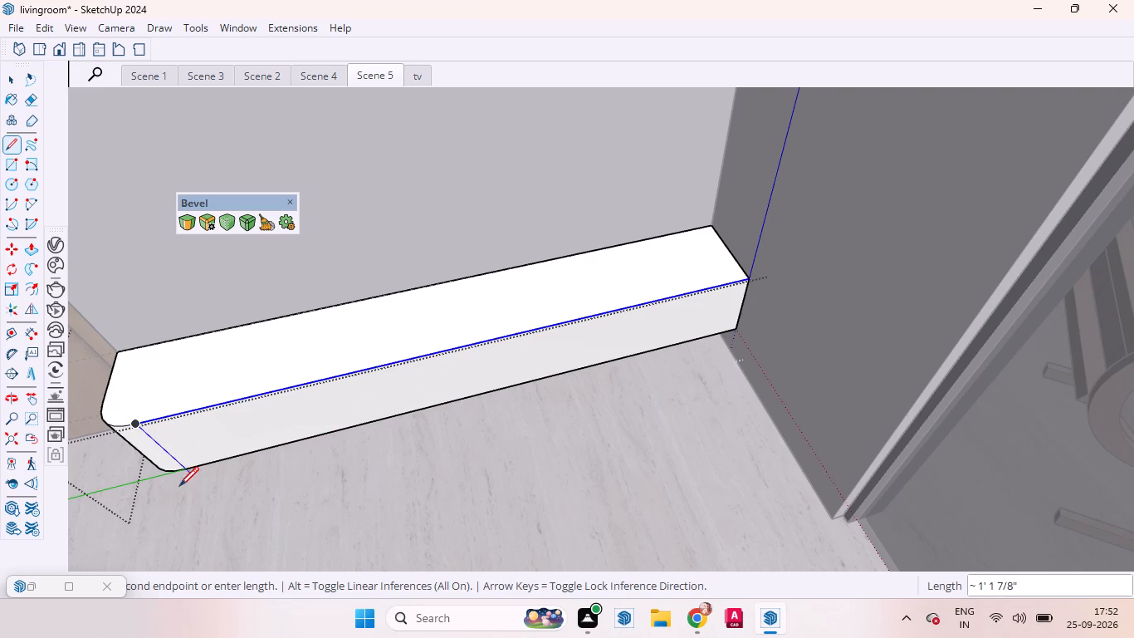
pyautogui.click(180, 472)
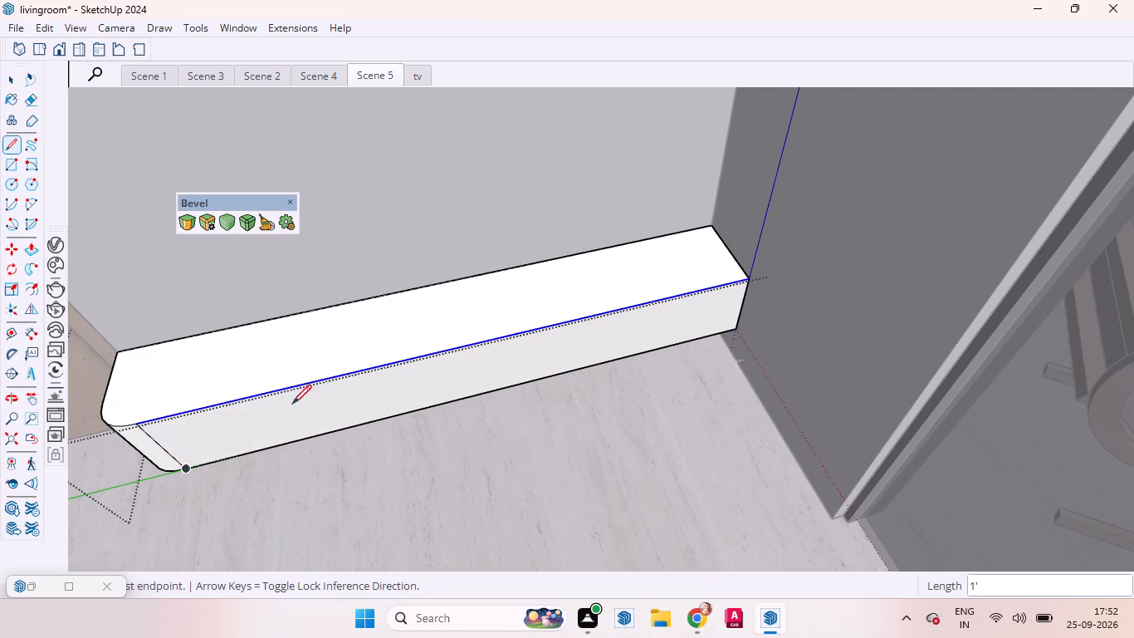
pyautogui.click(369, 370)
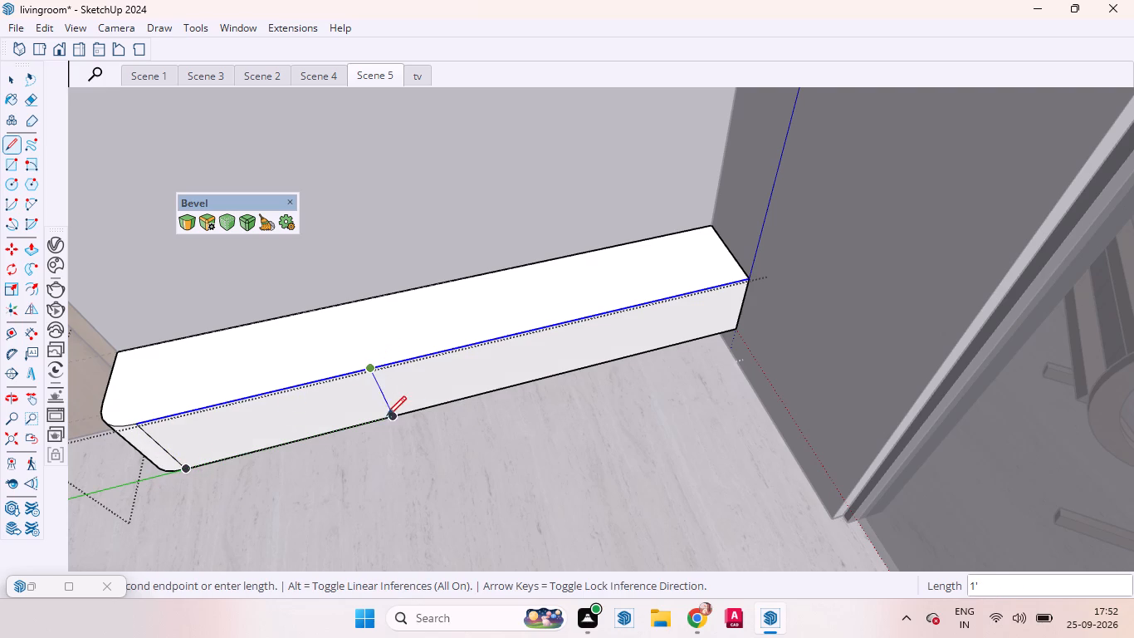
pyautogui.click(391, 421)
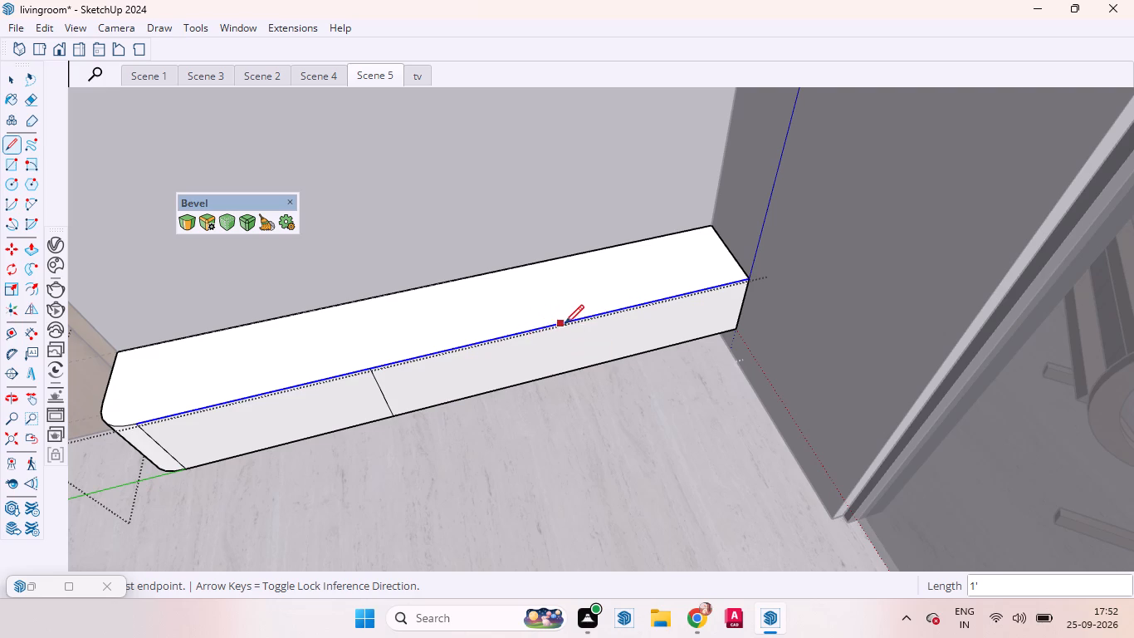
pyautogui.click(569, 323)
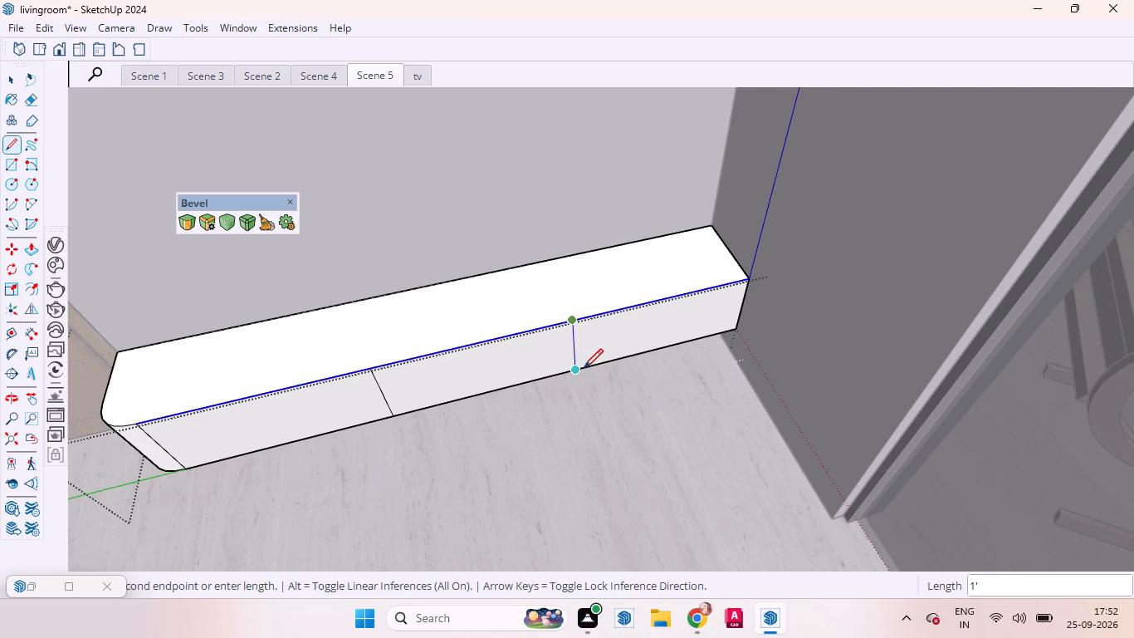
pyautogui.click(579, 368)
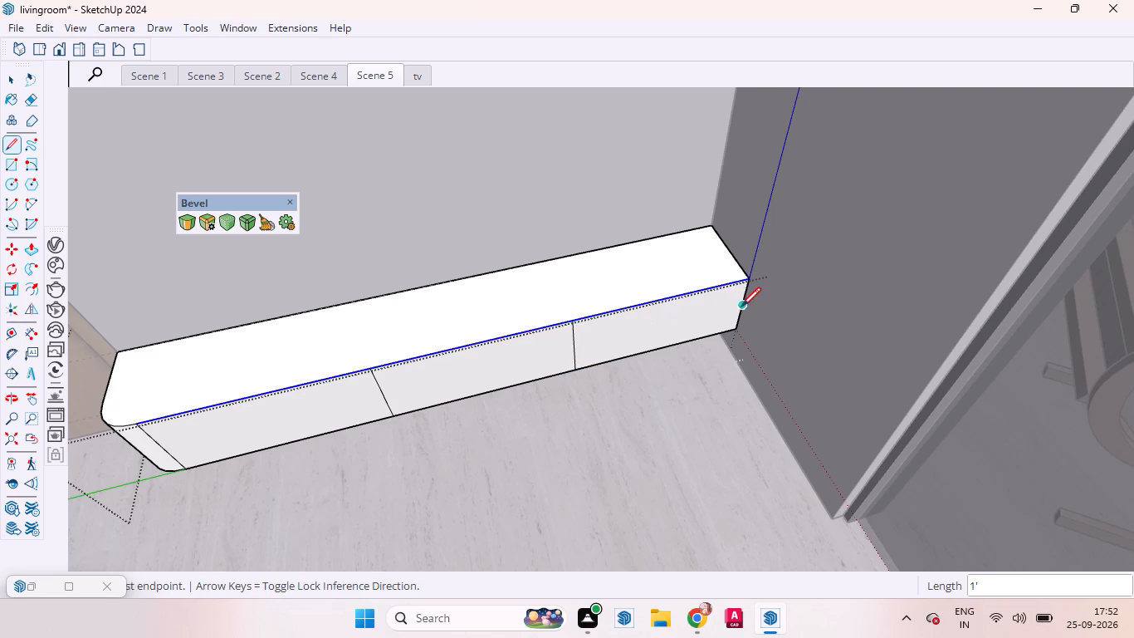
pyautogui.press('space')
# Copy the three vertical front lines together about 1/8 inch along the bottom edge towards the glass door, forming narrow strips.
pyautogui.click(662, 326)
pyautogui.click(503, 369)
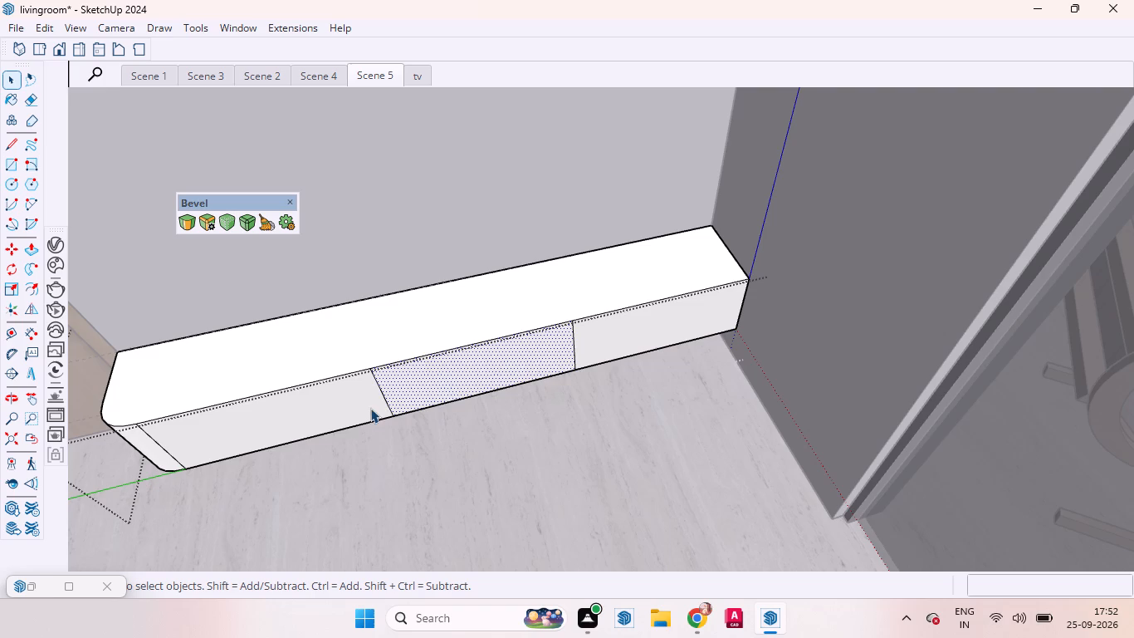
pyautogui.click(327, 420)
pyautogui.scroll(-2, 582, 274)
pyautogui.scroll(5, 291, 459)
pyautogui.moveTo(311, 405); pyautogui.dragTo(362, 358, button='middle')
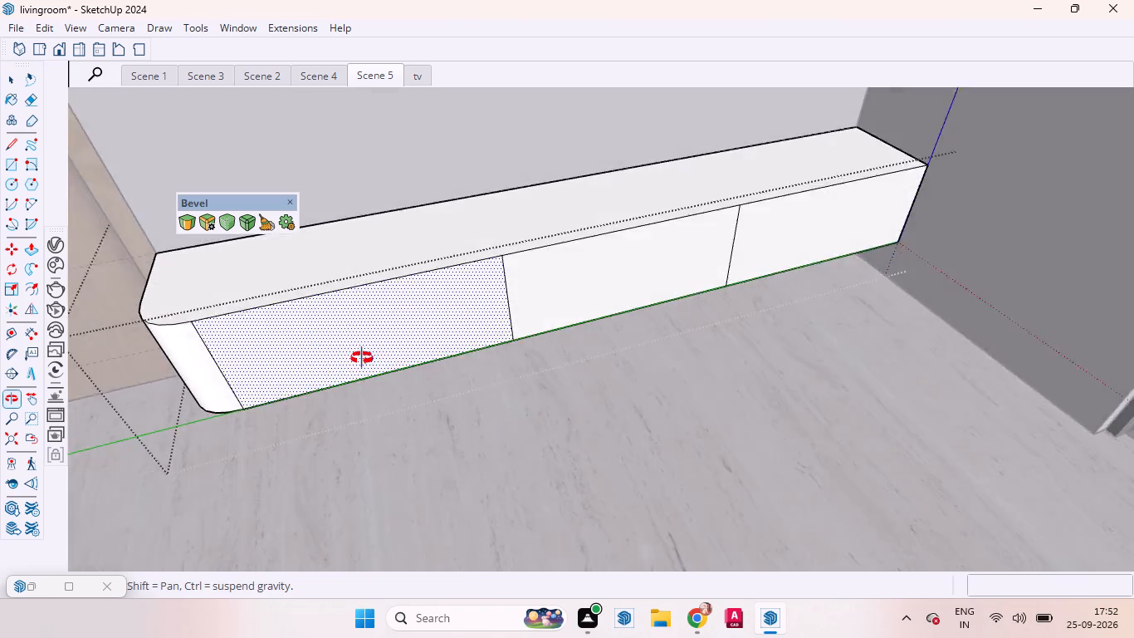
pyautogui.moveTo(362, 358); pyautogui.dragTo(394, 388, button='middle')
pyautogui.scroll(2, 496, 364)
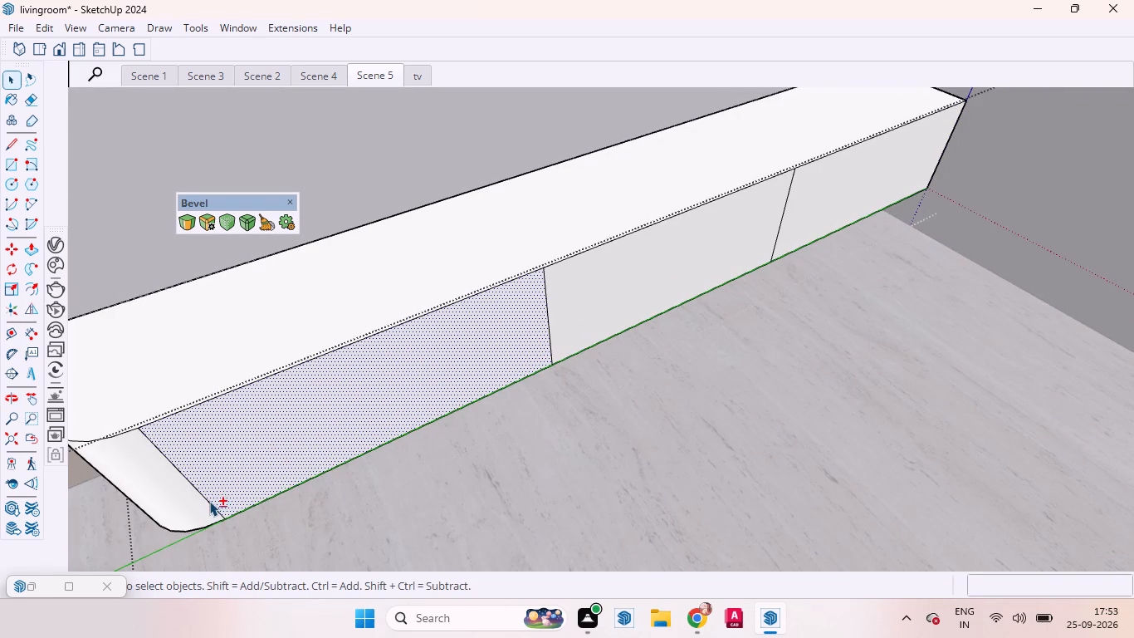
pyautogui.keyDown('shift'); pyautogui.click(235, 470); pyautogui.keyUp('shift')
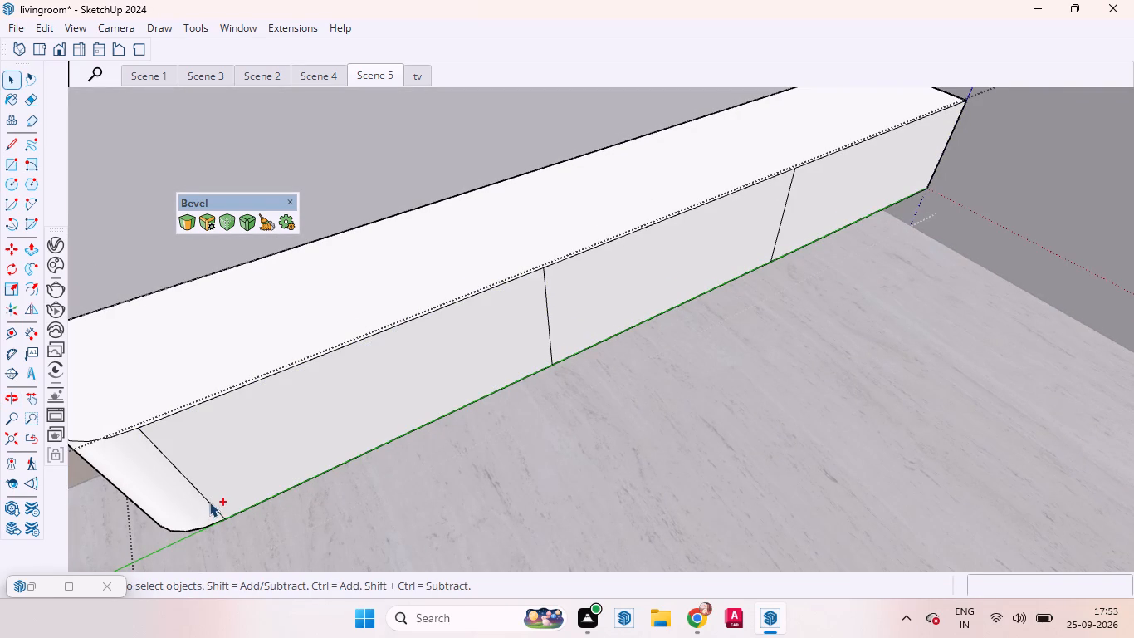
pyautogui.keyDown('ctrl'); pyautogui.click(209, 502); pyautogui.keyUp('ctrl')
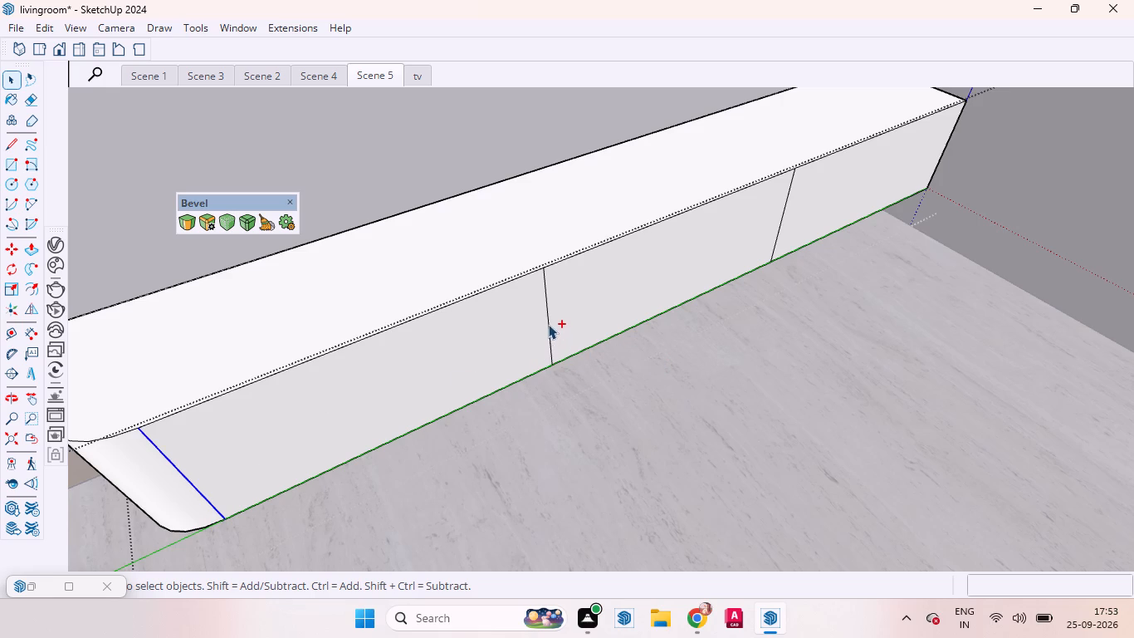
pyautogui.keyDown('ctrl'); pyautogui.click(548, 324); pyautogui.keyUp('ctrl')
pyautogui.keyDown('ctrl'); pyautogui.click(776, 235); pyautogui.keyUp('ctrl')
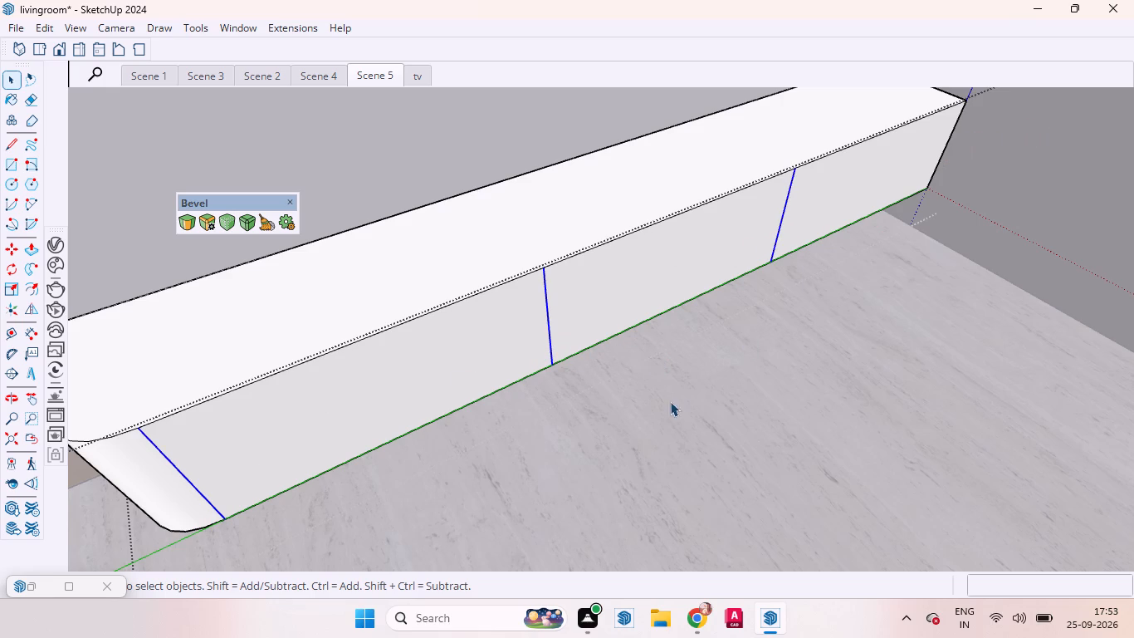
pyautogui.moveTo(365, 450); pyautogui.dragTo(279, 364, button='middle')
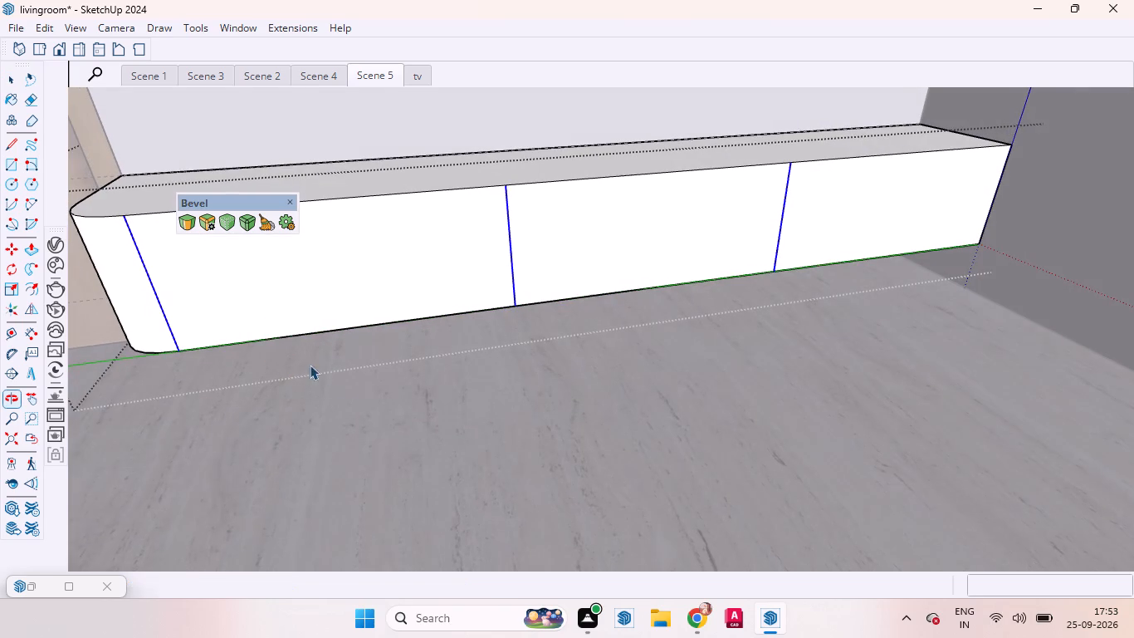
pyautogui.press('m')
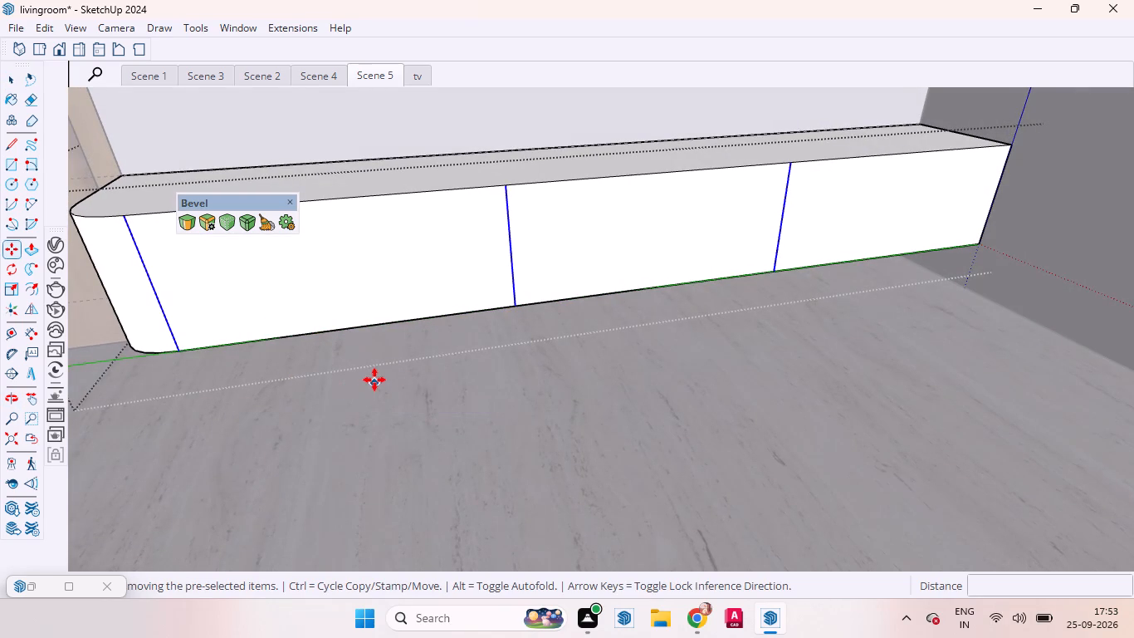
pyautogui.scroll(2, 564, 297)
pyautogui.scroll(-1, 564, 297)
pyautogui.scroll(1, 564, 297)
pyautogui.scroll(-1, 564, 297)
pyautogui.scroll(14, 564, 297)
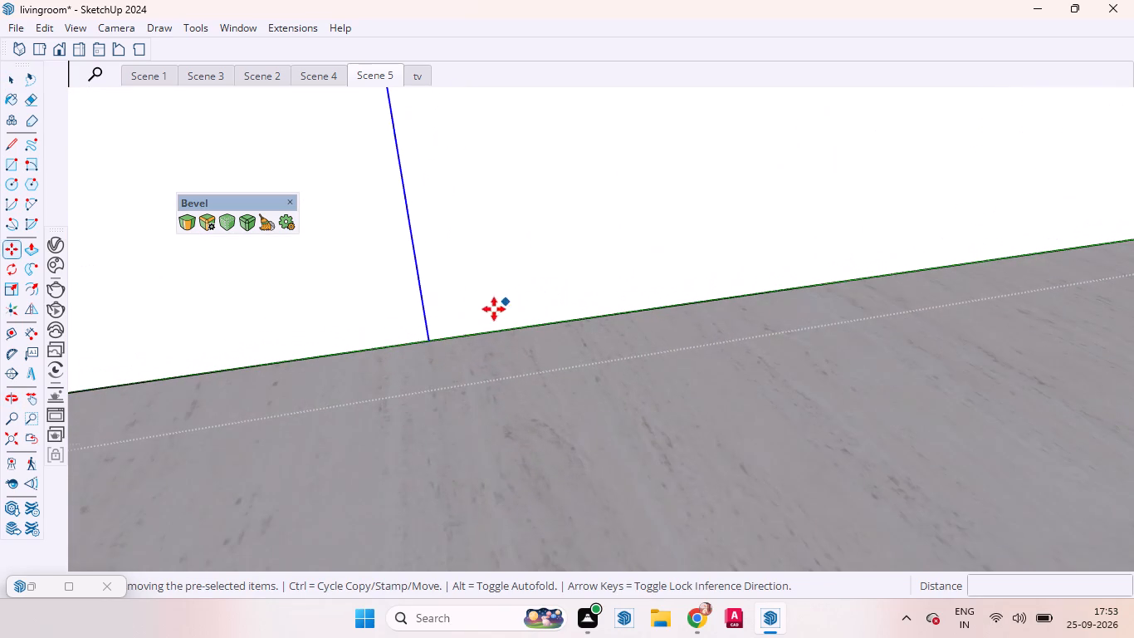
pyautogui.scroll(4, 461, 334)
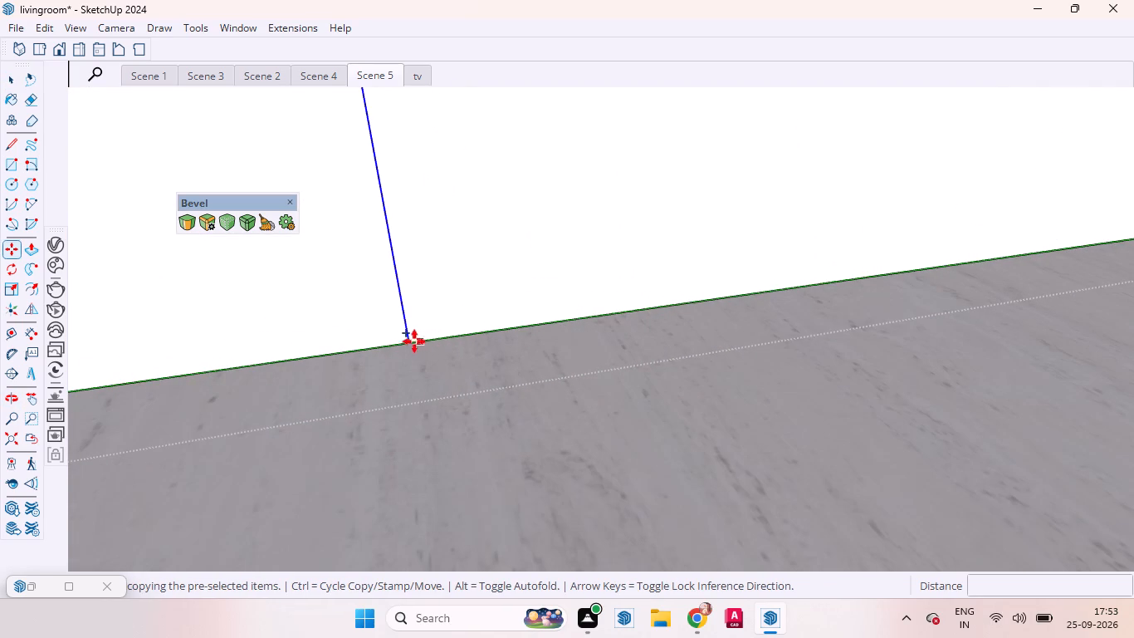
pyautogui.click(405, 343)
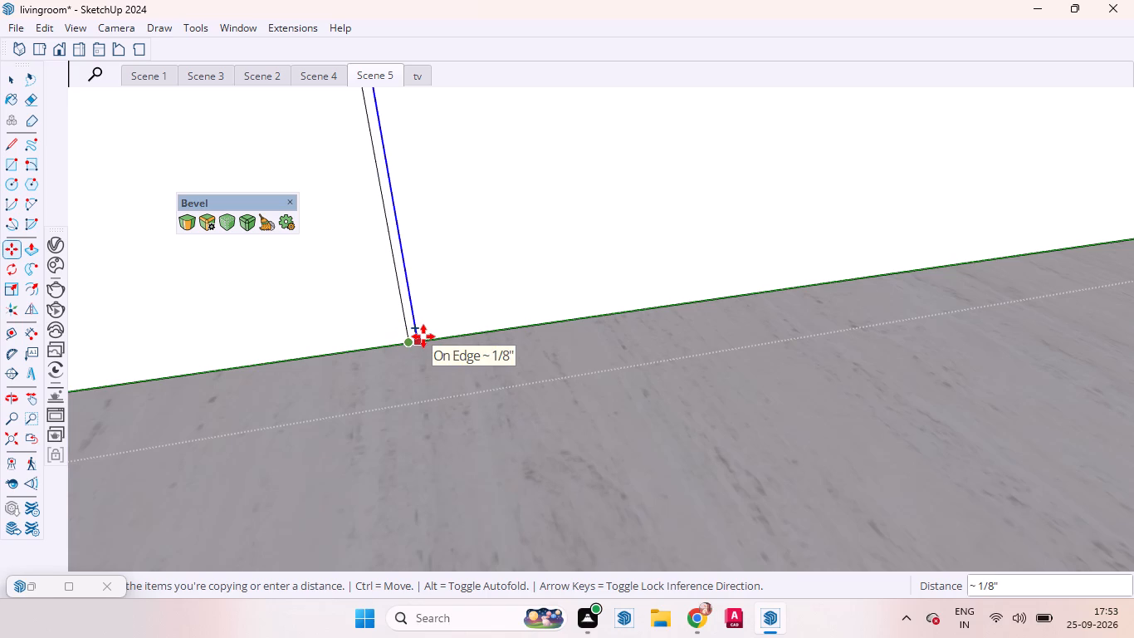
pyautogui.click(423, 336)
pyautogui.press('v')
pyautogui.scroll(4, 418, 322)
# Push/Pull the narrow strip between the first and middle front panels 18 mm inward as a groove.
pyautogui.press('space')
pyautogui.click(405, 315)
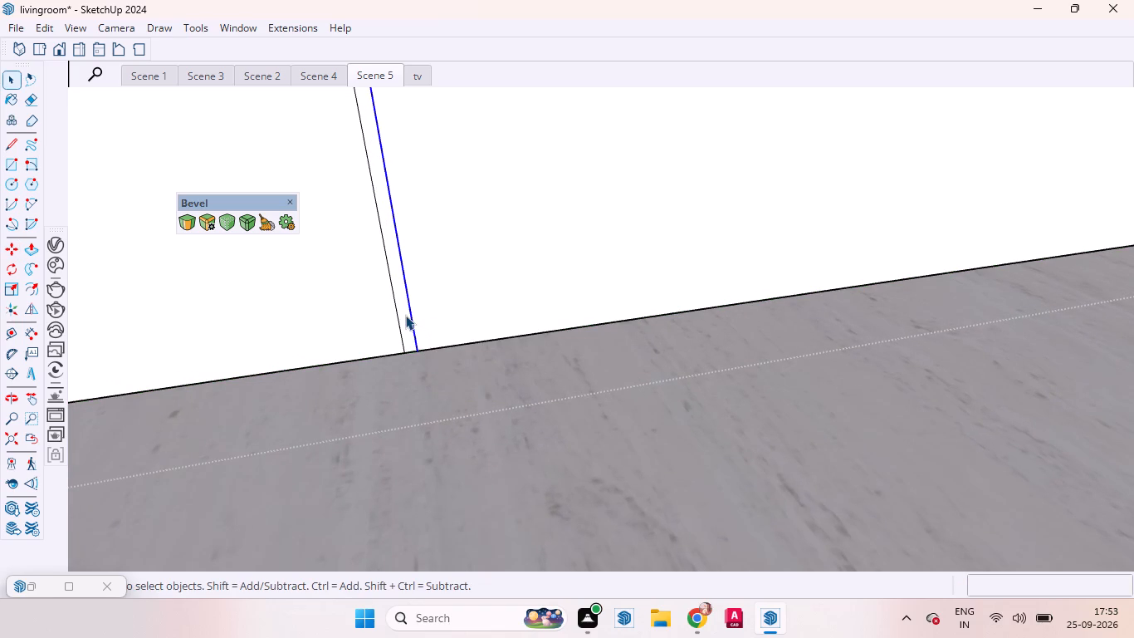
pyautogui.press('p')
pyautogui.moveTo(405, 313); pyautogui.dragTo(404, 306)
pyautogui.write('18mm')
pyautogui.press('Return')
# Push the narrow strip beside the rounded corner inward by the same 18 mm.
pyautogui.scroll(-9, 425, 333)
pyautogui.scroll(1, 645, 313)
pyautogui.scroll(-7, 647, 314)
pyautogui.scroll(1, 677, 316)
pyautogui.scroll(-1, 679, 316)
pyautogui.scroll(1, 679, 316)
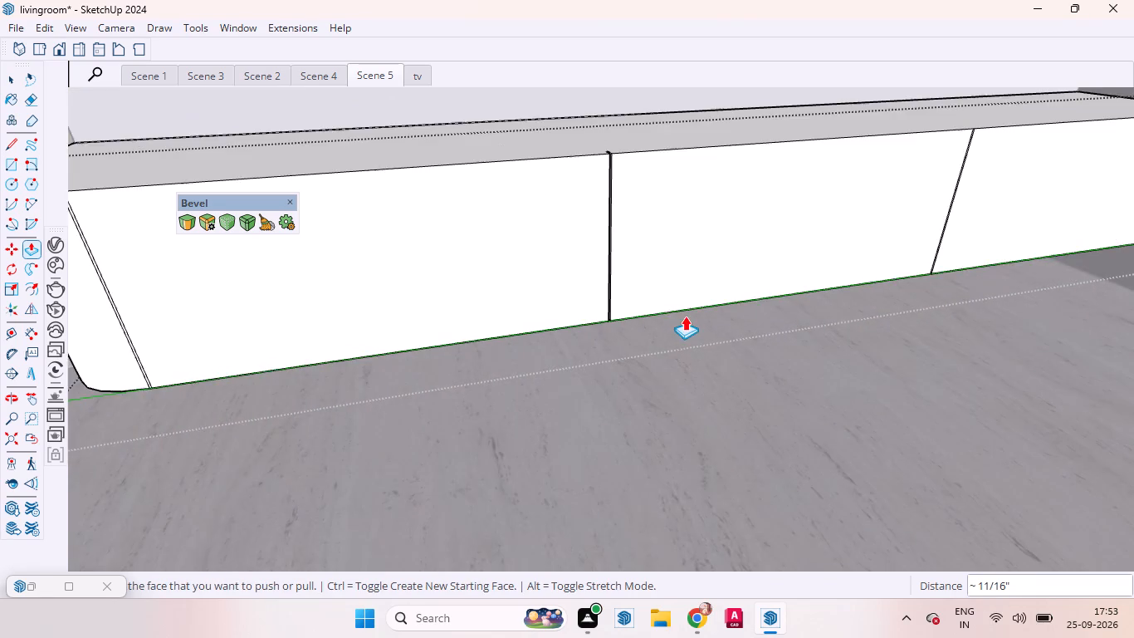
pyautogui.scroll(1, 685, 316)
pyautogui.scroll(-9, 685, 316)
pyautogui.scroll(3, 362, 281)
pyautogui.scroll(-1, 354, 280)
pyautogui.scroll(3, 354, 280)
pyautogui.scroll(-3, 354, 280)
pyautogui.scroll(9, 354, 280)
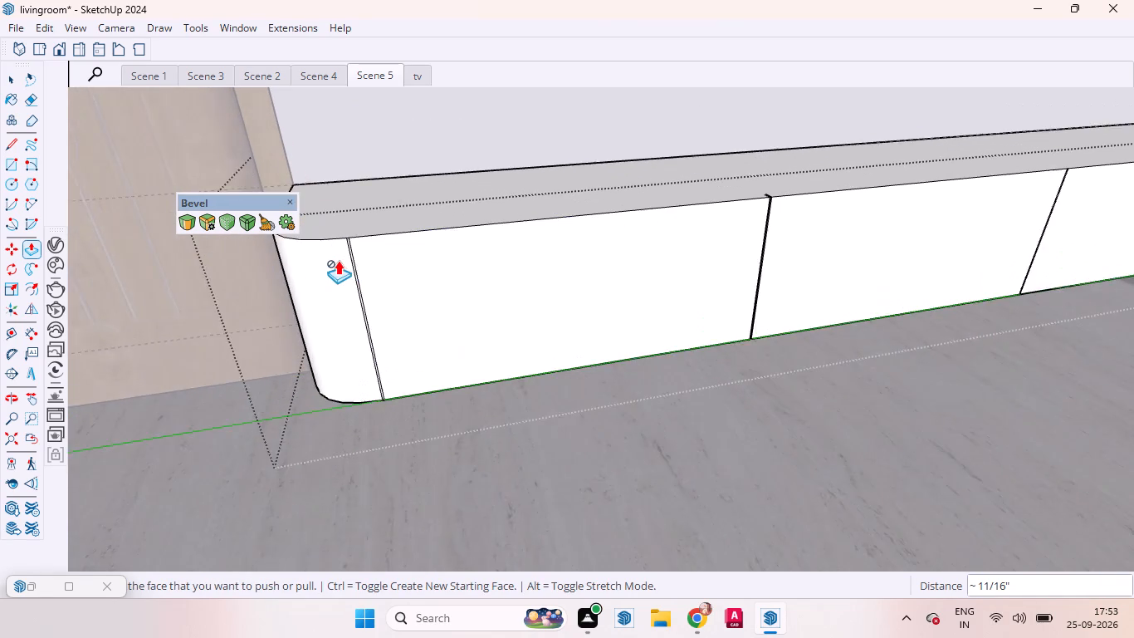
pyautogui.scroll(1, 338, 260)
pyautogui.scroll(-2, 339, 259)
pyautogui.scroll(1, 340, 258)
pyautogui.scroll(-1, 340, 258)
pyautogui.scroll(14, 340, 258)
pyautogui.scroll(-1, 355, 257)
pyautogui.scroll(9, 355, 257)
pyautogui.scroll(-1, 356, 260)
pyautogui.scroll(10, 364, 263)
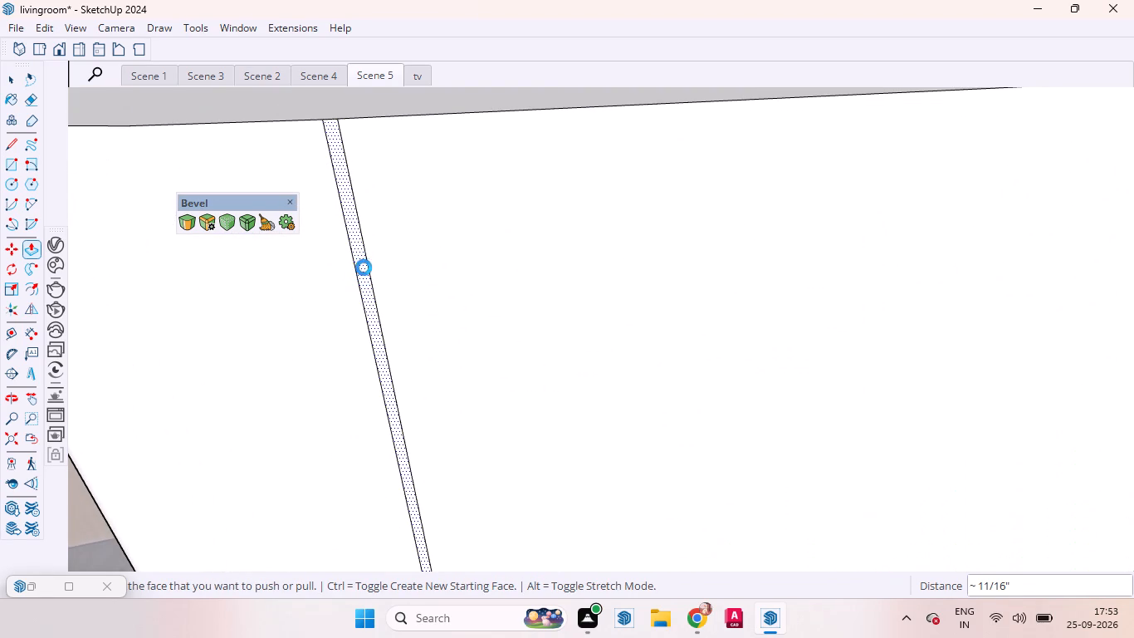
pyautogui.scroll(7, 339, 235)
pyautogui.scroll(-1, 340, 248)
pyautogui.scroll(1, 340, 248)
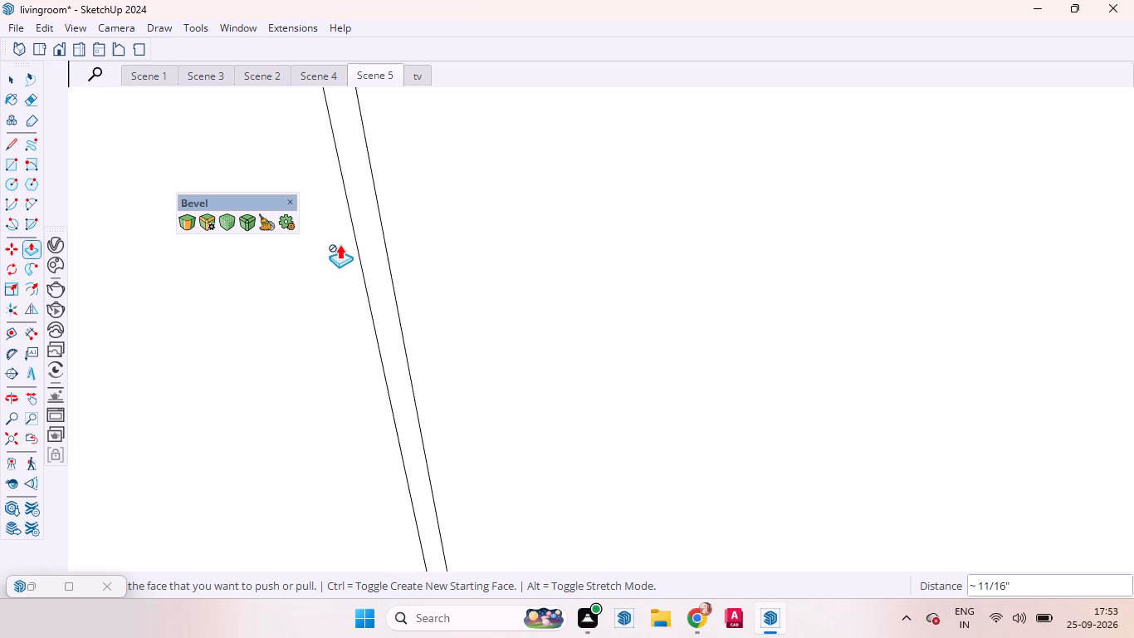
pyautogui.doubleClick(373, 257)
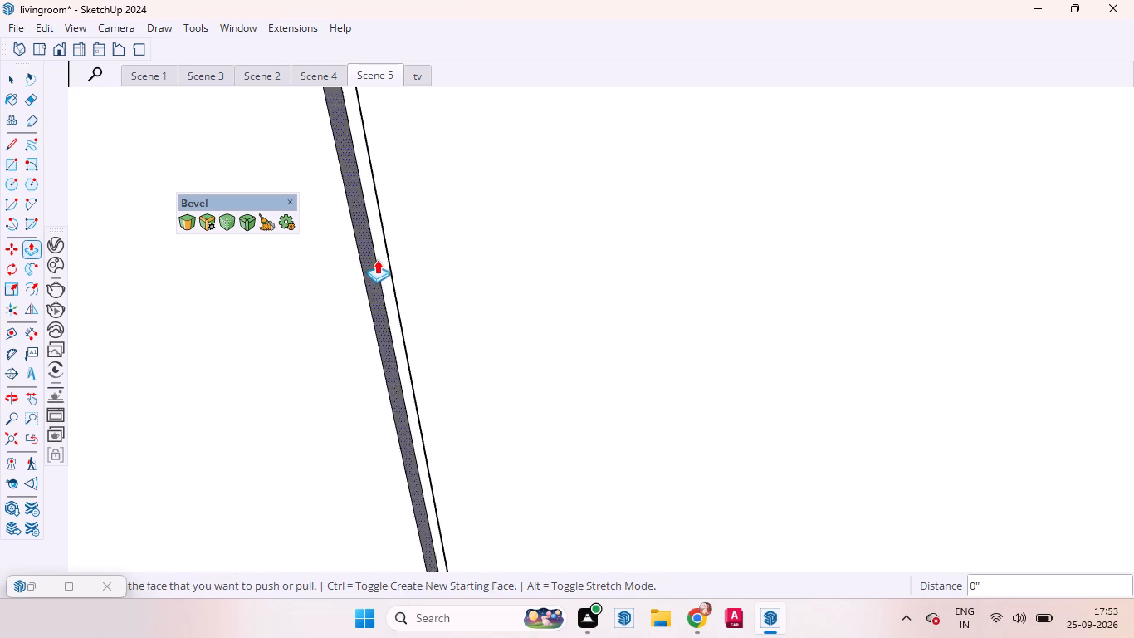
# Push the narrow strip between the middle panel and the panel nearest the glass door inward by the same 18 mm.
pyautogui.scroll(-1, 392, 258)
pyautogui.scroll(1, 392, 258)
pyautogui.scroll(-20, 392, 258)
pyautogui.scroll(3, 440, 270)
pyautogui.scroll(-6, 442, 271)
pyautogui.scroll(4, 438, 266)
pyautogui.scroll(-15, 437, 265)
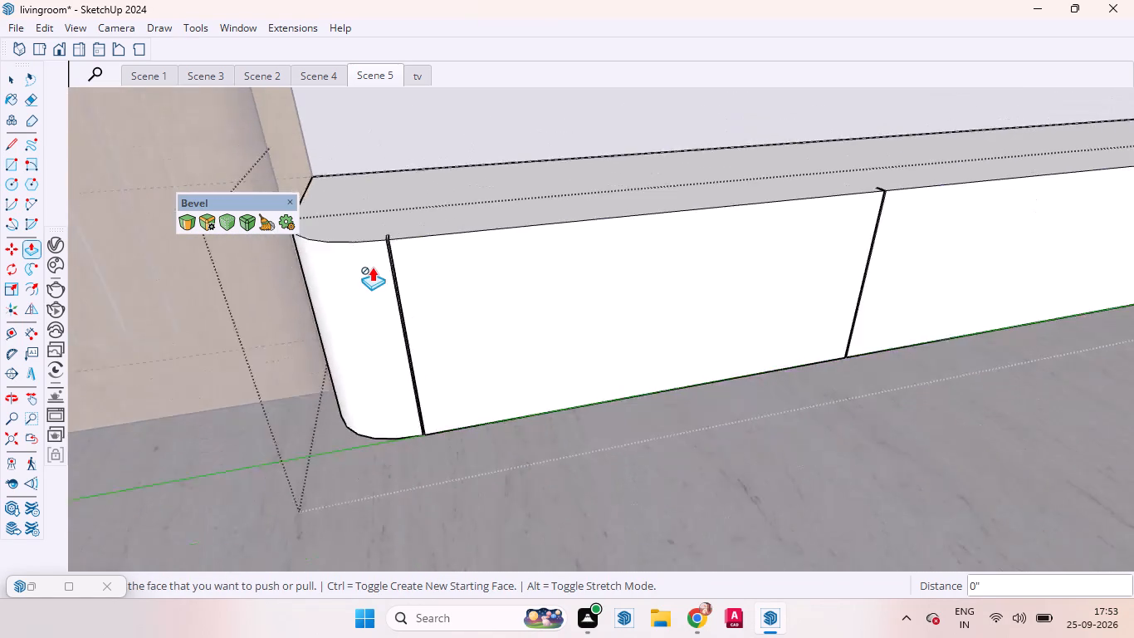
pyautogui.scroll(-2, 372, 267)
pyautogui.scroll(1, 369, 270)
pyautogui.scroll(-20, 368, 271)
pyautogui.scroll(-1, 368, 271)
pyautogui.scroll(10, 775, 236)
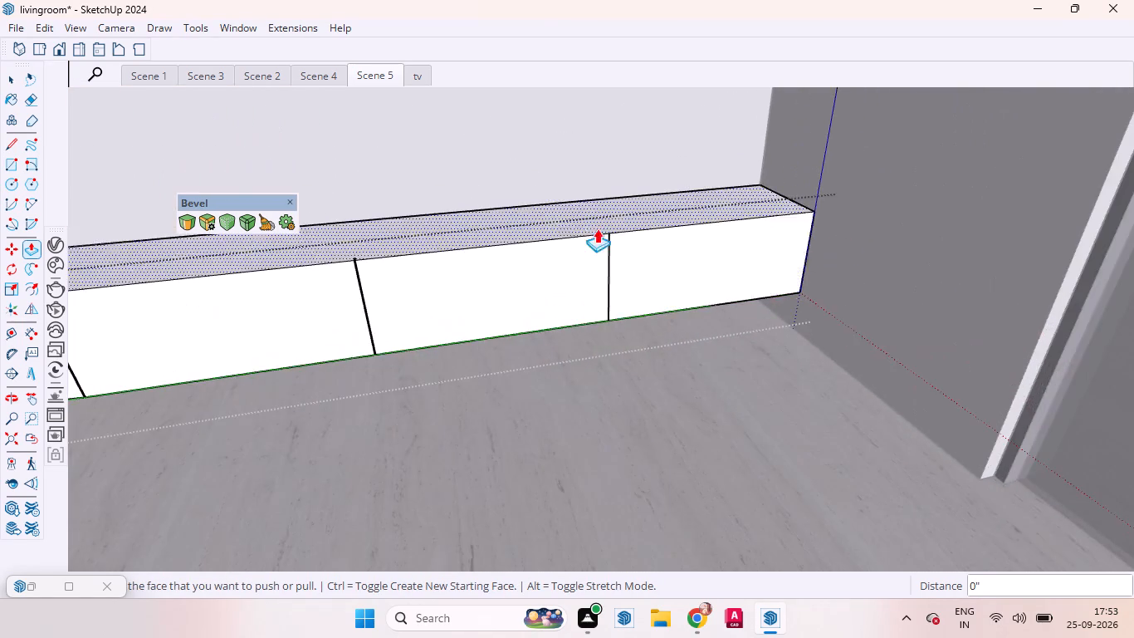
pyautogui.scroll(20, 597, 228)
pyautogui.scroll(4, 597, 228)
pyautogui.scroll(-3, 659, 225)
pyautogui.scroll(4, 659, 225)
pyautogui.scroll(-1, 659, 225)
pyautogui.scroll(8, 658, 225)
pyautogui.scroll(-1, 656, 223)
pyautogui.scroll(7, 656, 223)
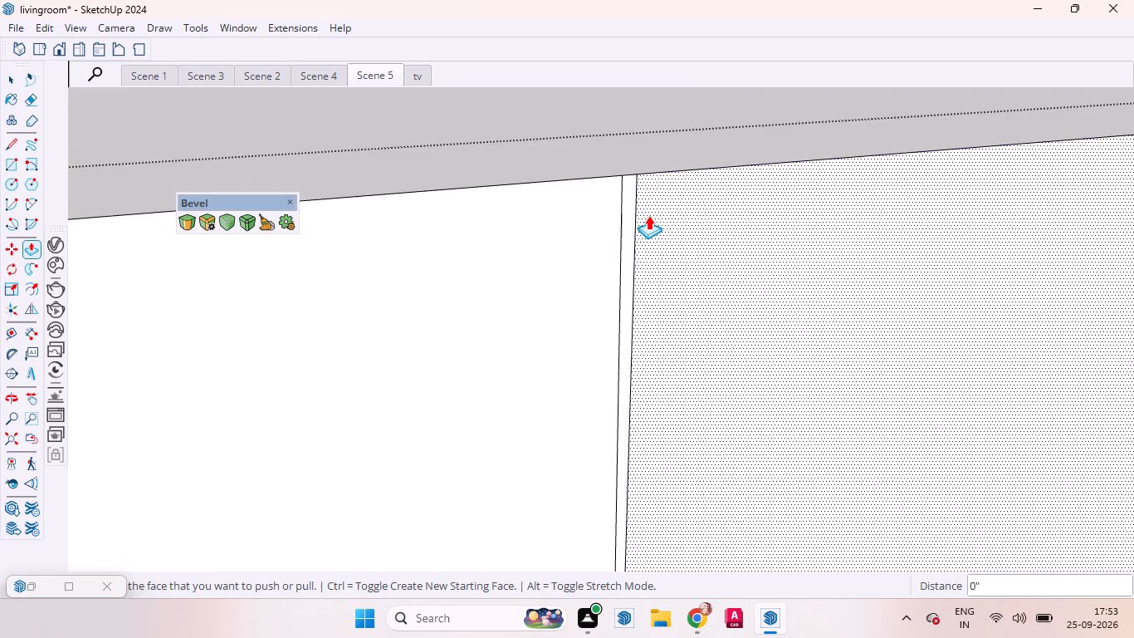
pyautogui.doubleClick(624, 198)
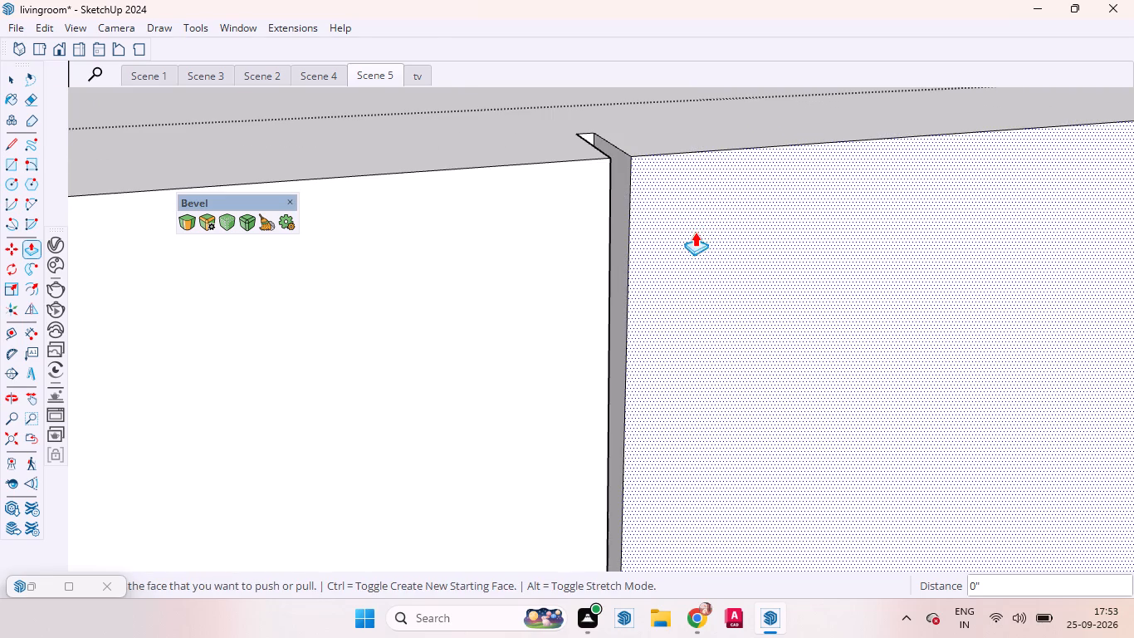
pyautogui.press('space')
# Push/Pull the front panel nearest the glass door 18 mm inward as a new starting face, giving it a panel thickness.
pyautogui.scroll(-5, 838, 211)
pyautogui.scroll(1, 885, 209)
pyautogui.scroll(-1, 896, 209)
pyautogui.scroll(1, 878, 203)
pyautogui.scroll(-5, 878, 203)
pyautogui.scroll(5, 829, 194)
pyautogui.scroll(-11, 829, 194)
pyautogui.scroll(1, 720, 222)
pyautogui.scroll(-3, 721, 222)
pyautogui.scroll(1, 732, 222)
pyautogui.scroll(-4, 732, 222)
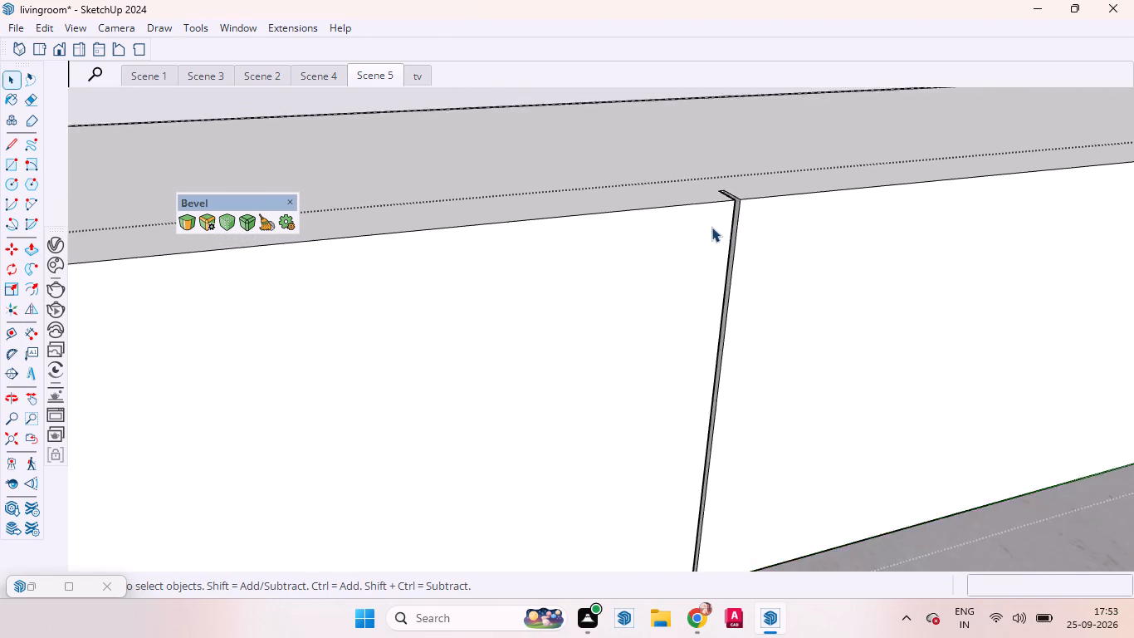
pyautogui.scroll(-7, 711, 227)
pyautogui.scroll(1, 710, 224)
pyautogui.scroll(-11, 713, 224)
pyautogui.click(859, 243)
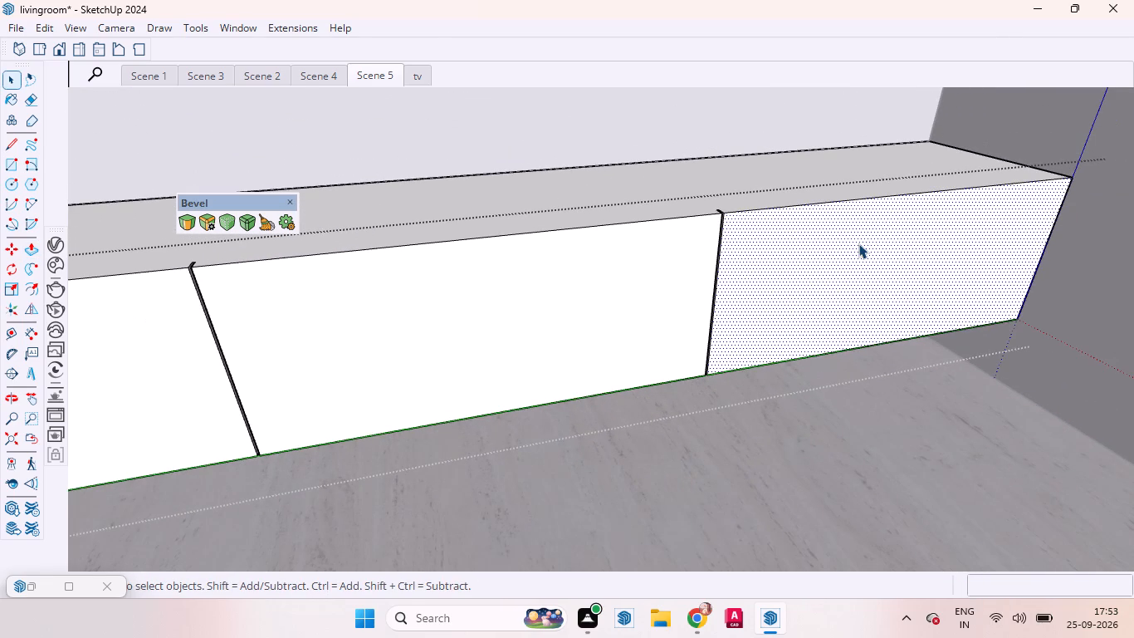
pyautogui.press('p')
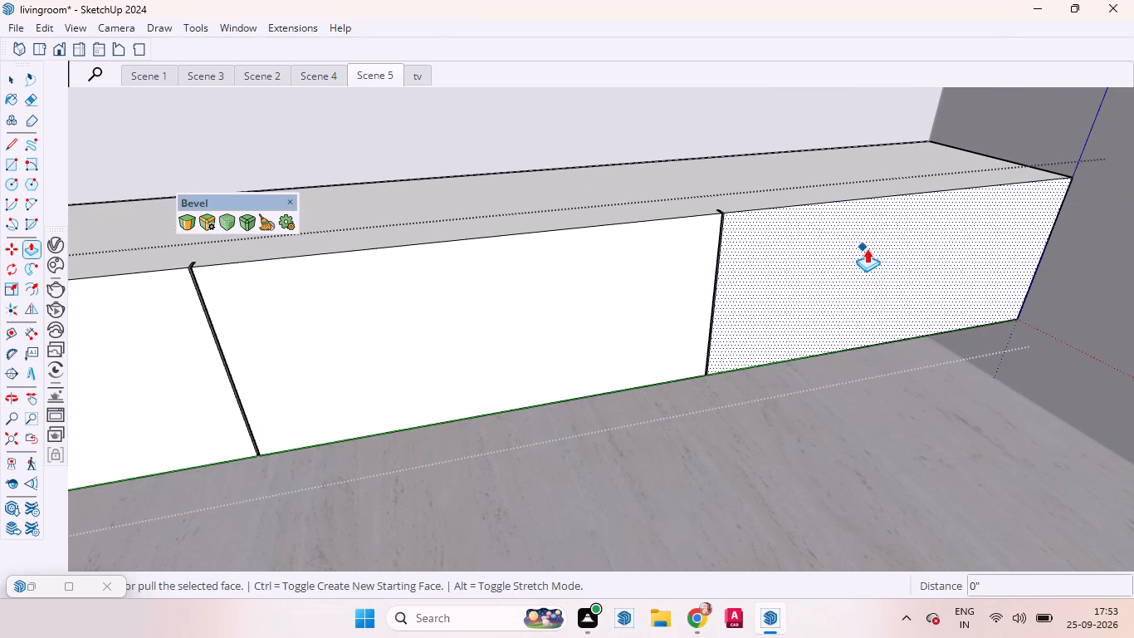
pyautogui.scroll(10, 843, 243)
pyautogui.moveTo(646, 203); pyautogui.dragTo(620, 188)
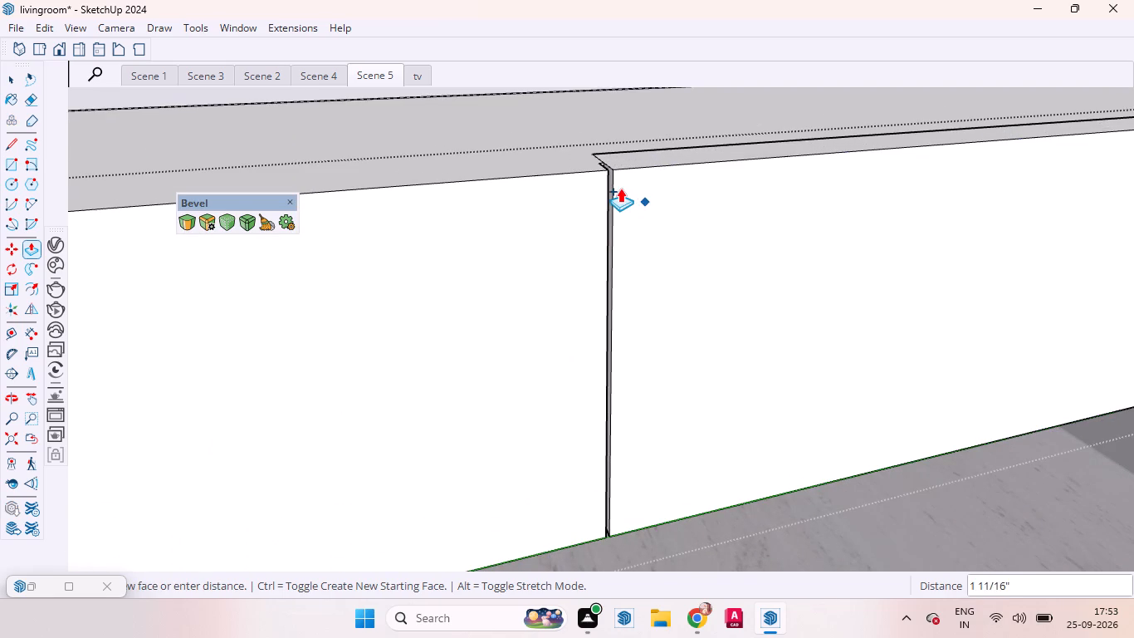
pyautogui.moveTo(620, 188); pyautogui.dragTo(630, 199)
pyautogui.write('18mm')
pyautogui.press('Return')
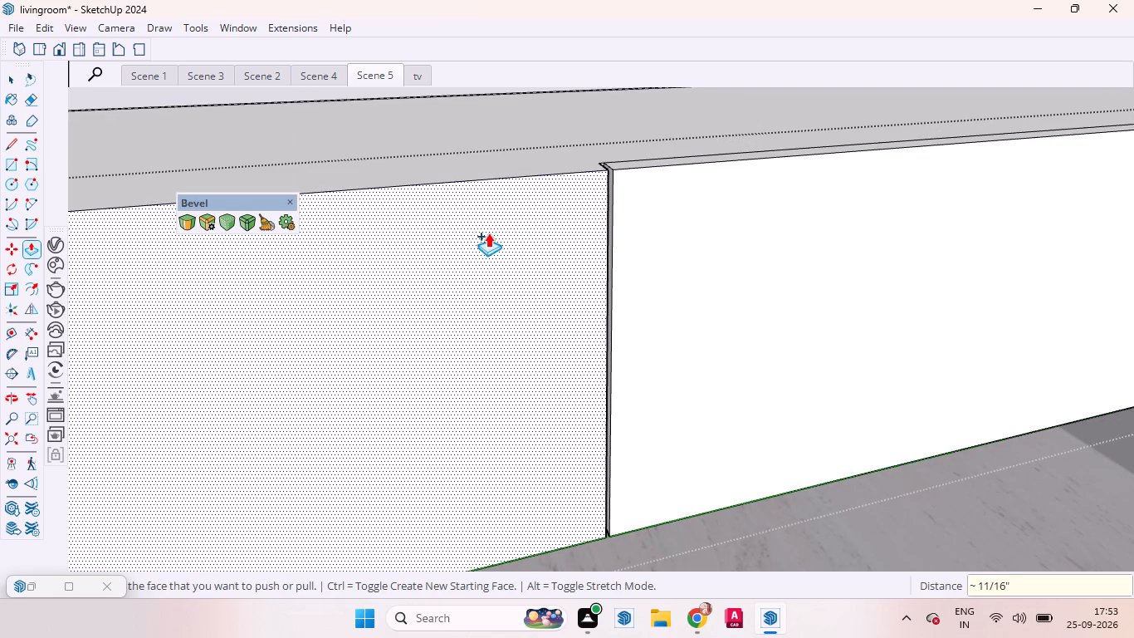
# Give the middle front panel and the one beside the rounded corner the same 18 mm inward Push/Pull thickness.
pyautogui.doubleClick(488, 233)
pyautogui.scroll(-14, 895, 174)
pyautogui.scroll(2, 1029, 178)
pyautogui.scroll(-1, 1029, 178)
pyautogui.scroll(1, 1029, 178)
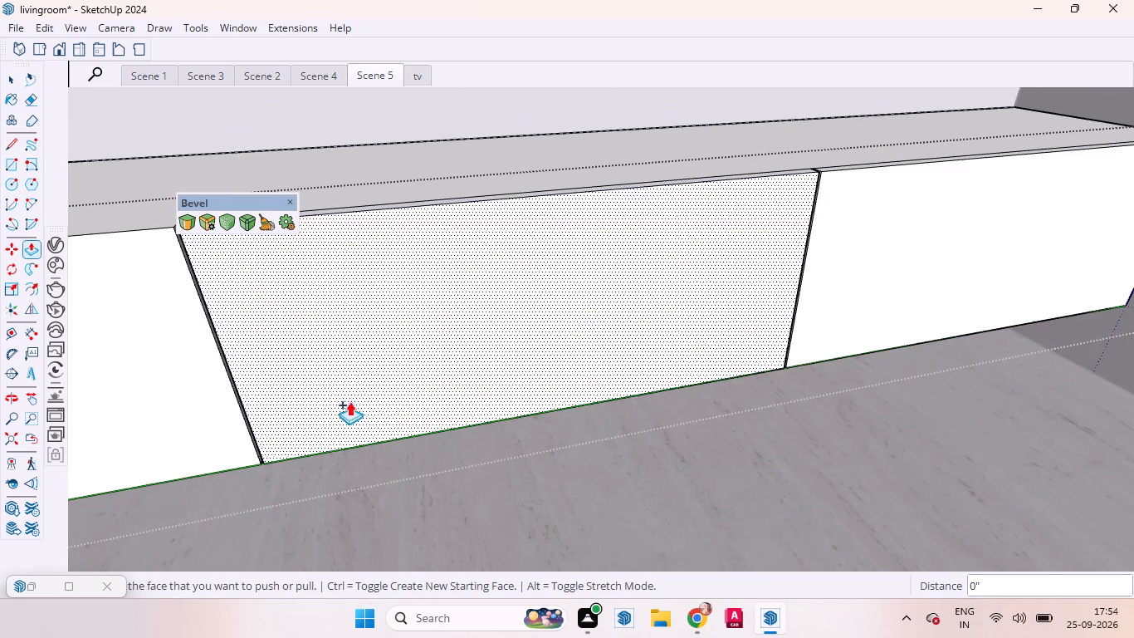
pyautogui.scroll(-5, 439, 376)
pyautogui.doubleClick(237, 371)
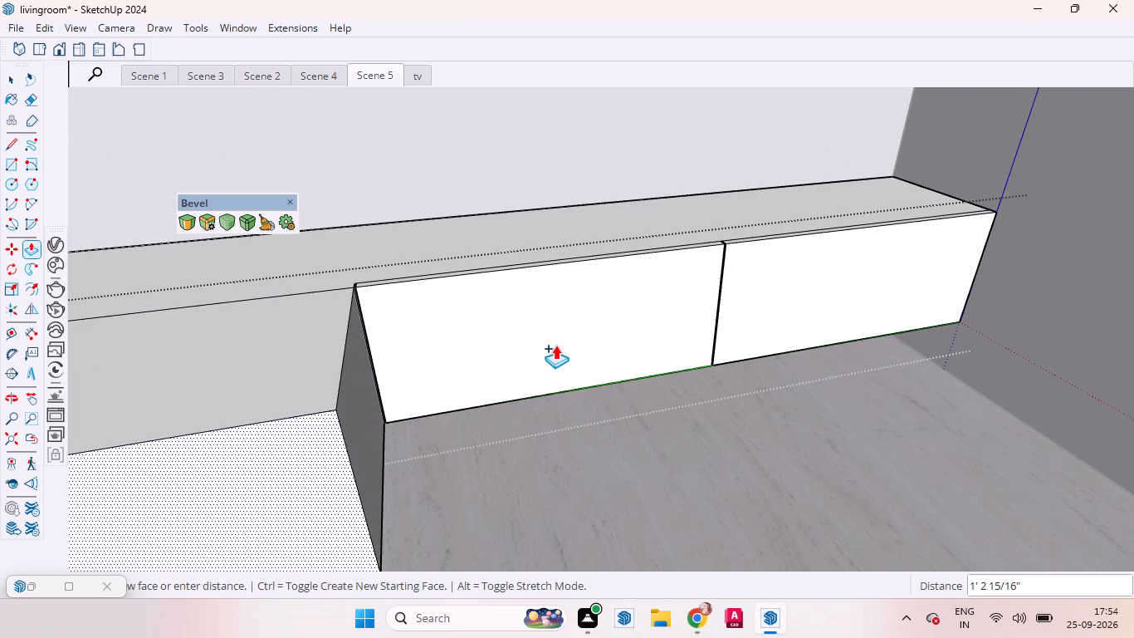
pyautogui.hotkey('ctrl', 'z')
pyautogui.moveTo(301, 343); pyautogui.dragTo(319, 331)
pyautogui.write('18mm')
pyautogui.press('Return')
# Close the cabinet group and return to the whole model.
pyautogui.press('space')
pyautogui.scroll(-10, 814, 289)
pyautogui.moveTo(637, 330); pyautogui.dragTo(543, 360, button='middle')
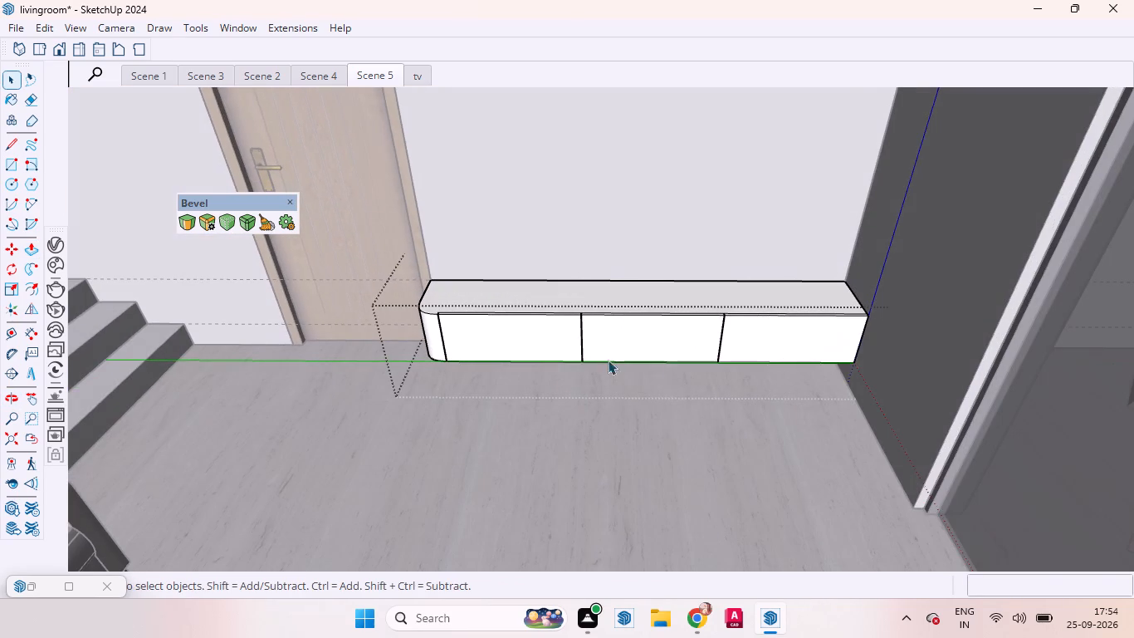
pyautogui.click(660, 425)
pyautogui.scroll(-5, 629, 332)
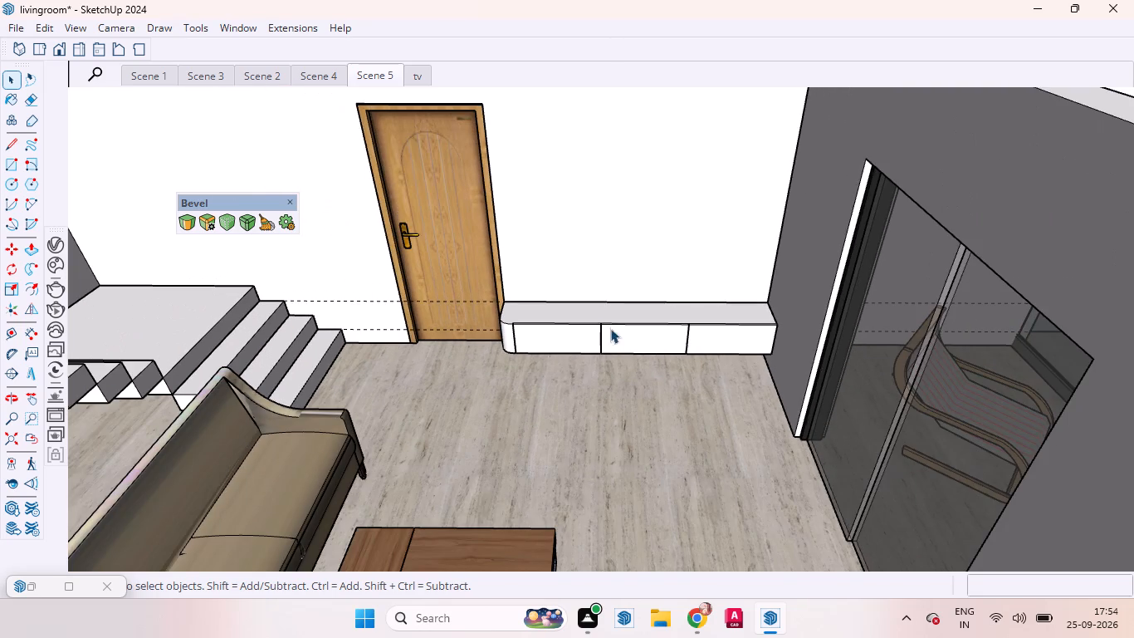
# Place a horizontal guide on the wall behind the cabinet, 3' above the floor edge of the cabinet's base.
pyautogui.scroll(3, 564, 342)
pyautogui.moveTo(550, 364); pyautogui.dragTo(569, 280, button='middle')
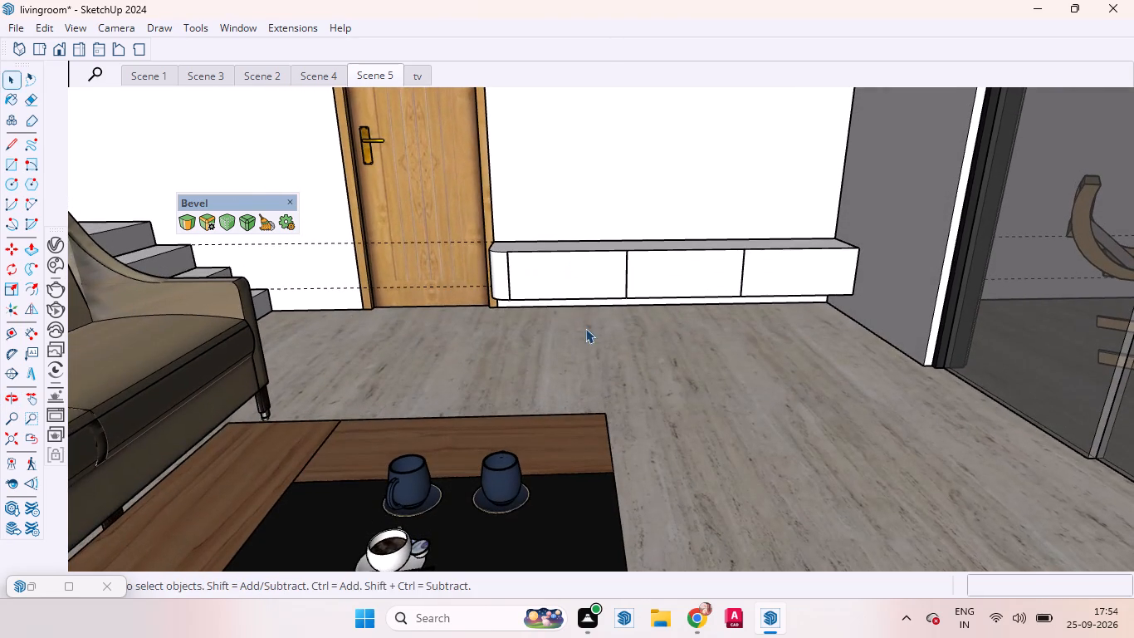
pyautogui.press('t')
pyautogui.scroll(9, 605, 325)
pyautogui.scroll(-1, 589, 307)
pyautogui.scroll(1, 588, 307)
pyautogui.click(579, 295)
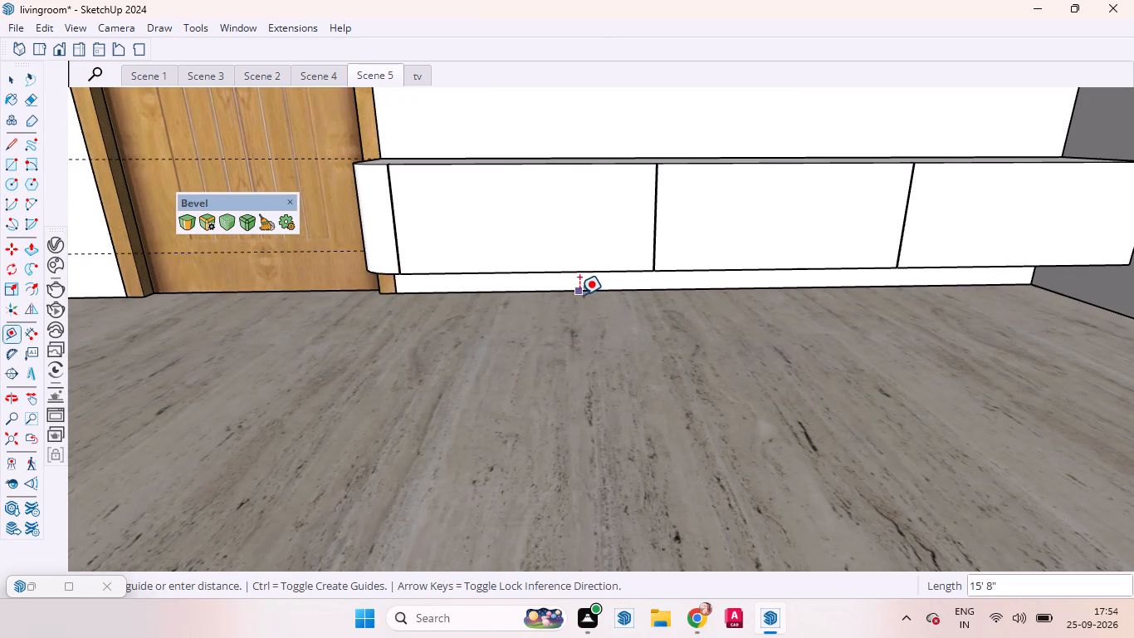
pyautogui.scroll(-10, 593, 308)
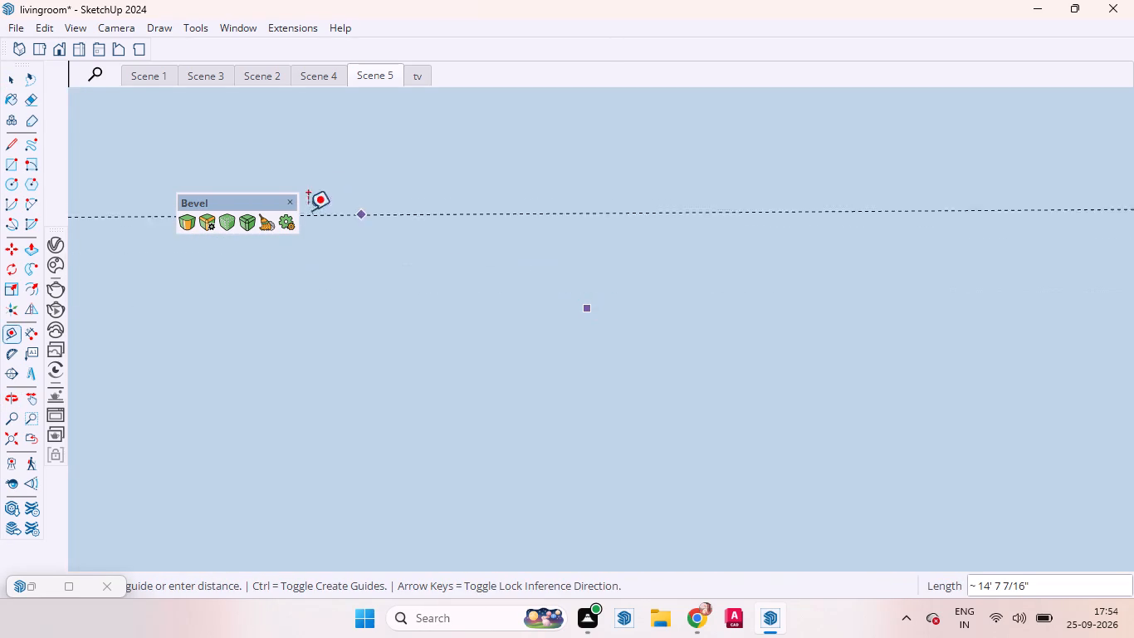
pyautogui.click(7, 434)
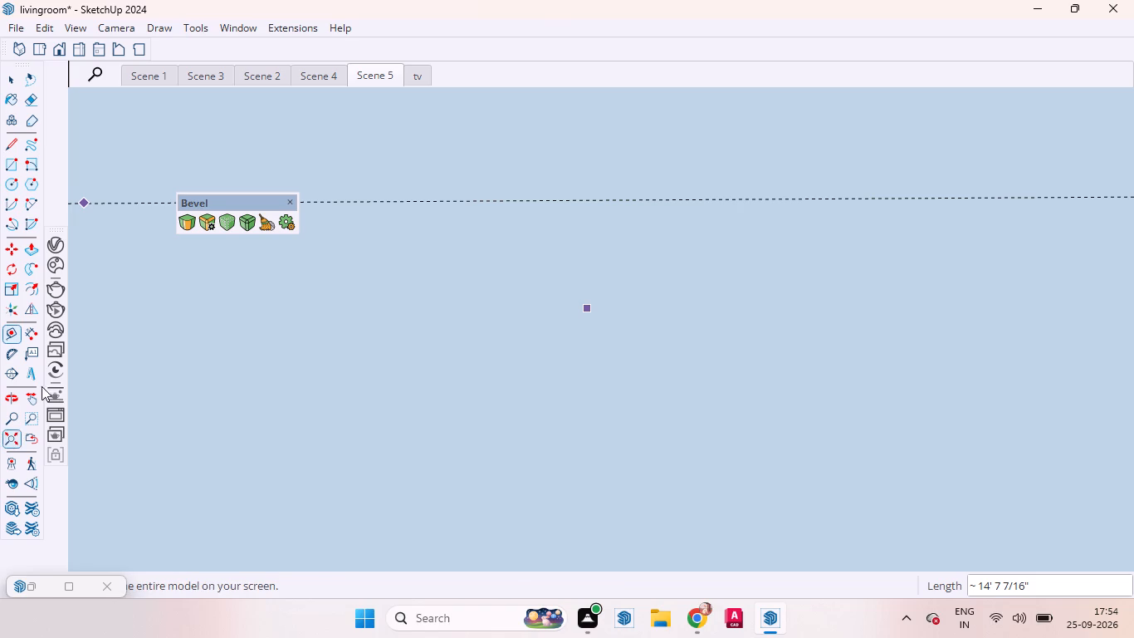
pyautogui.scroll(5, 747, 96)
pyautogui.scroll(-1, 711, 130)
pyautogui.scroll(2, 711, 131)
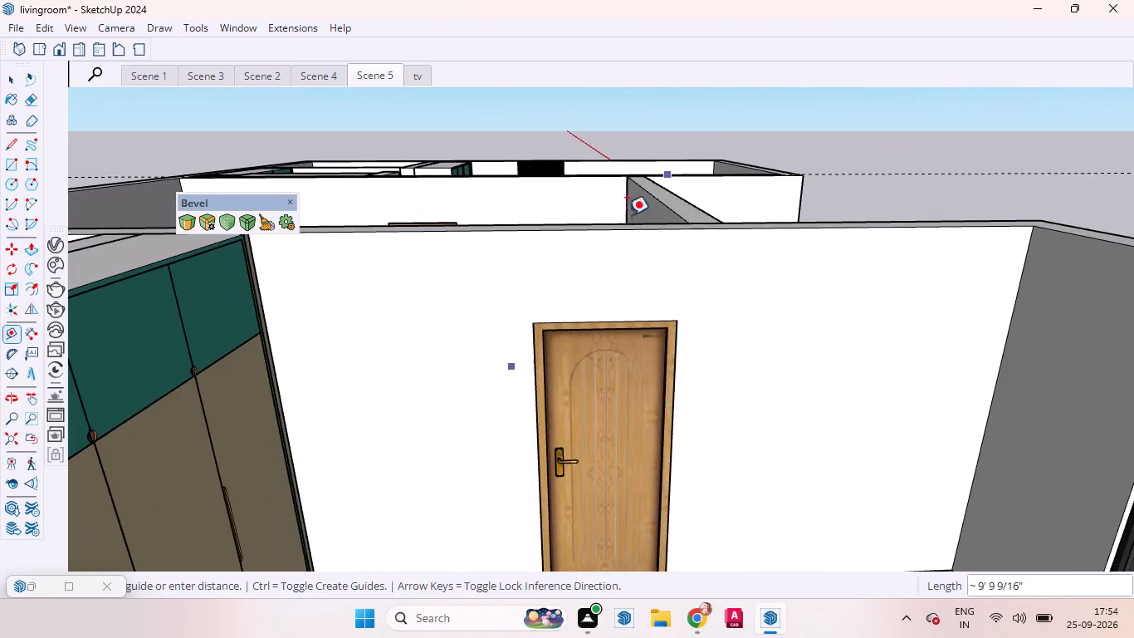
pyautogui.scroll(6, 622, 219)
pyautogui.moveTo(454, 209); pyautogui.dragTo(479, 399, button='middle')
pyautogui.scroll(14, 486, 404)
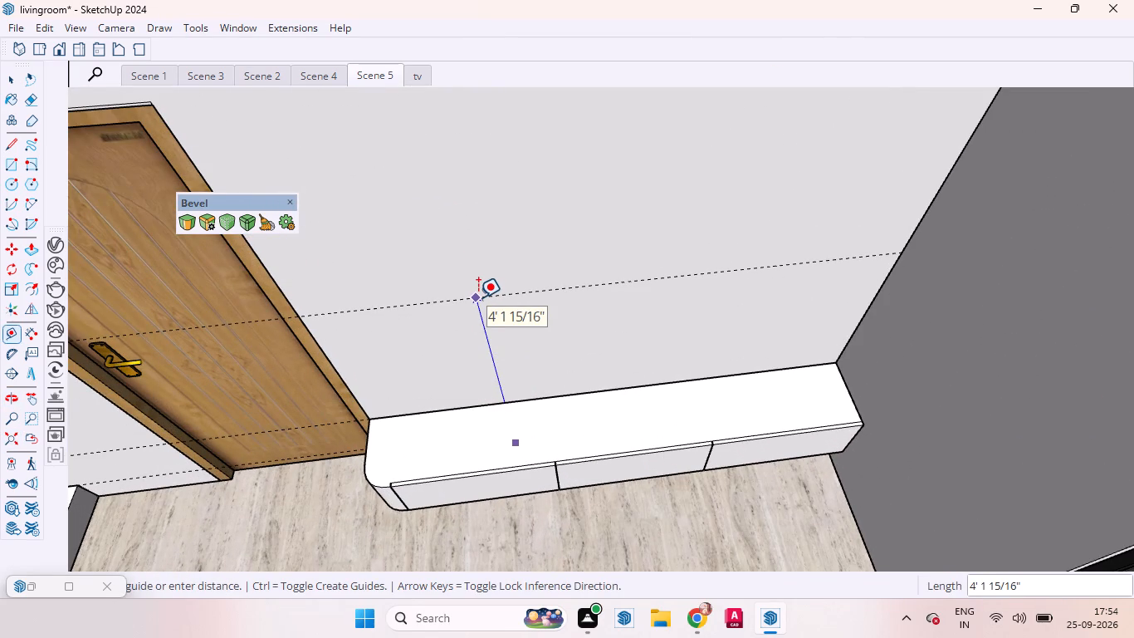
pyautogui.press('3')
pyautogui.press("'")
pyautogui.press('Return')
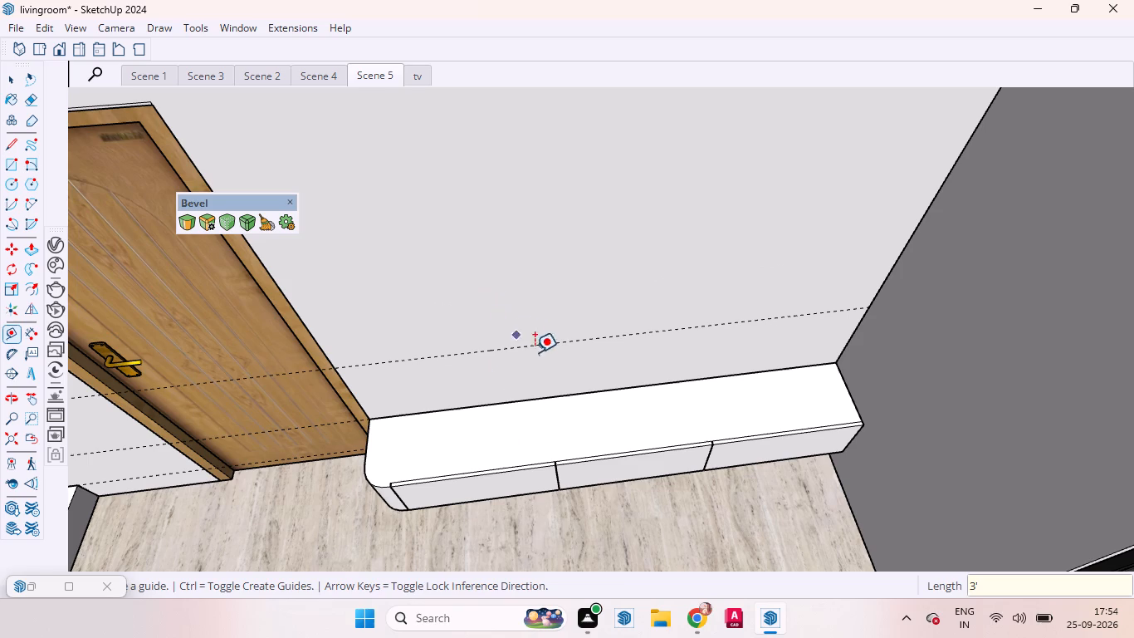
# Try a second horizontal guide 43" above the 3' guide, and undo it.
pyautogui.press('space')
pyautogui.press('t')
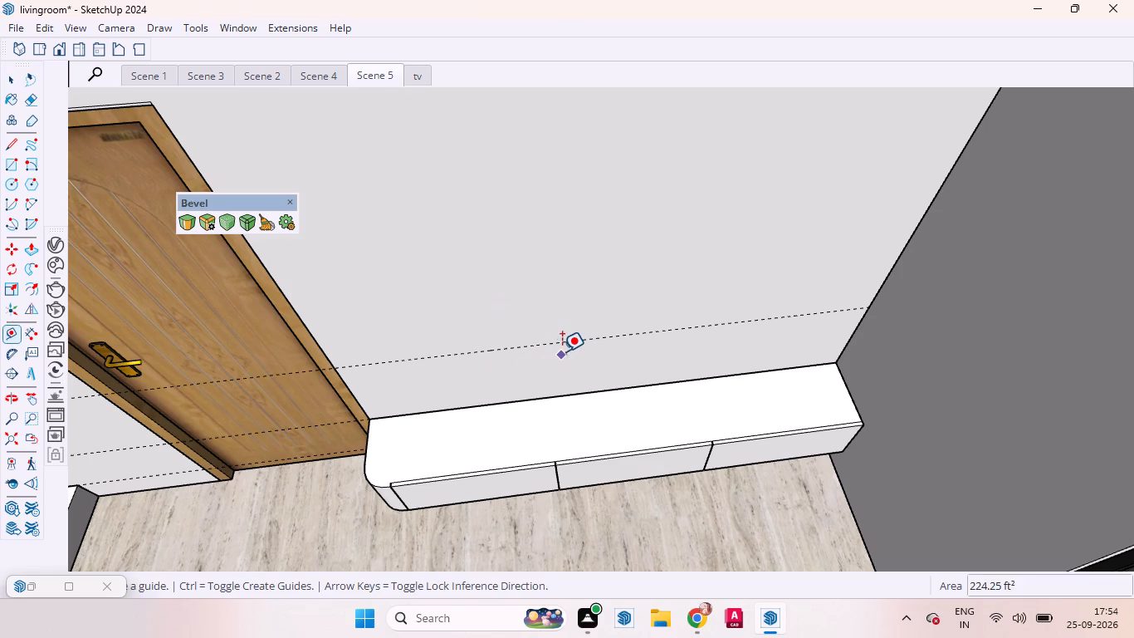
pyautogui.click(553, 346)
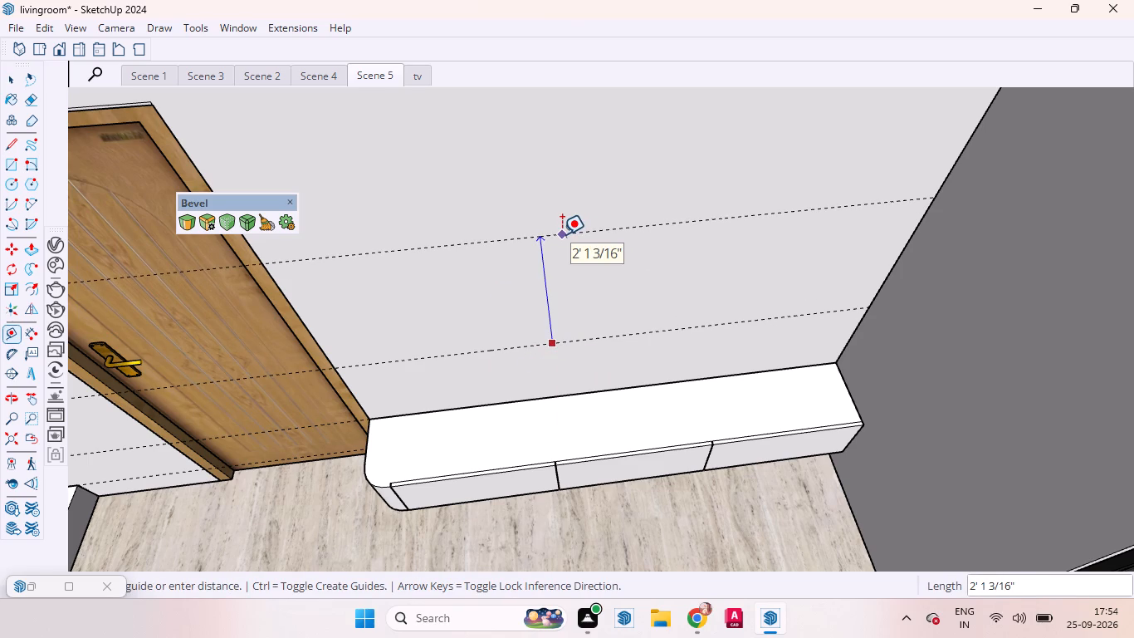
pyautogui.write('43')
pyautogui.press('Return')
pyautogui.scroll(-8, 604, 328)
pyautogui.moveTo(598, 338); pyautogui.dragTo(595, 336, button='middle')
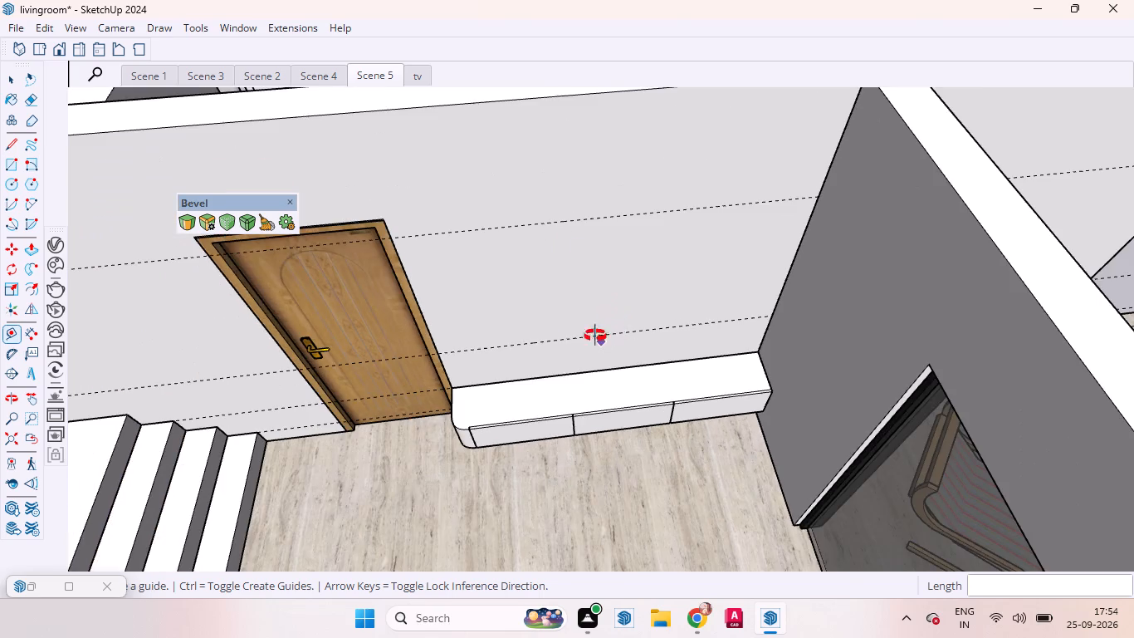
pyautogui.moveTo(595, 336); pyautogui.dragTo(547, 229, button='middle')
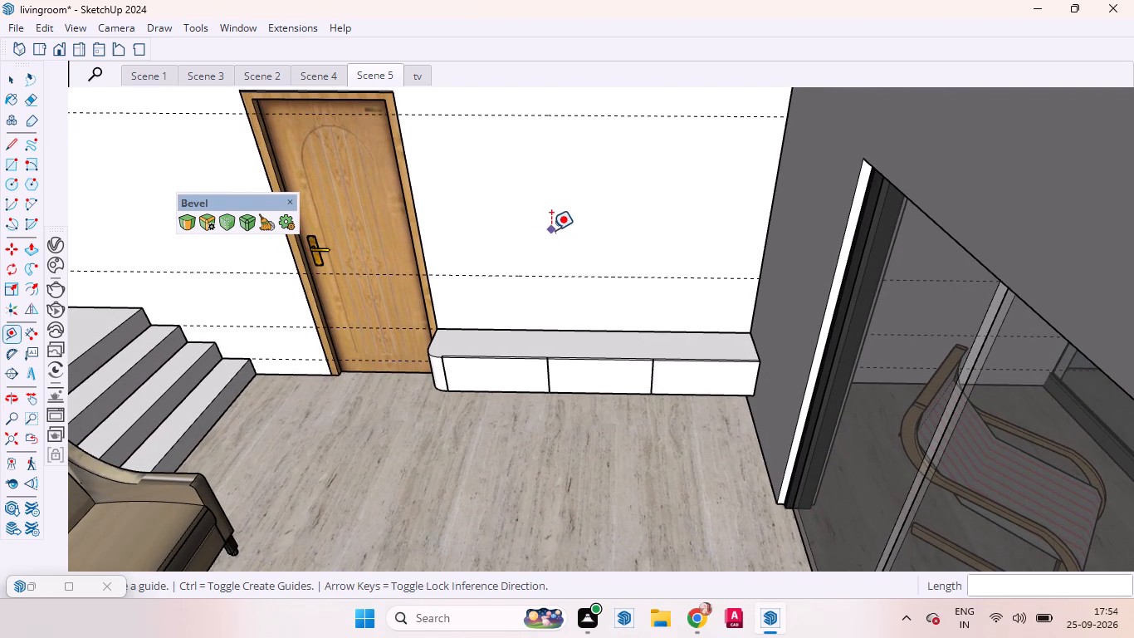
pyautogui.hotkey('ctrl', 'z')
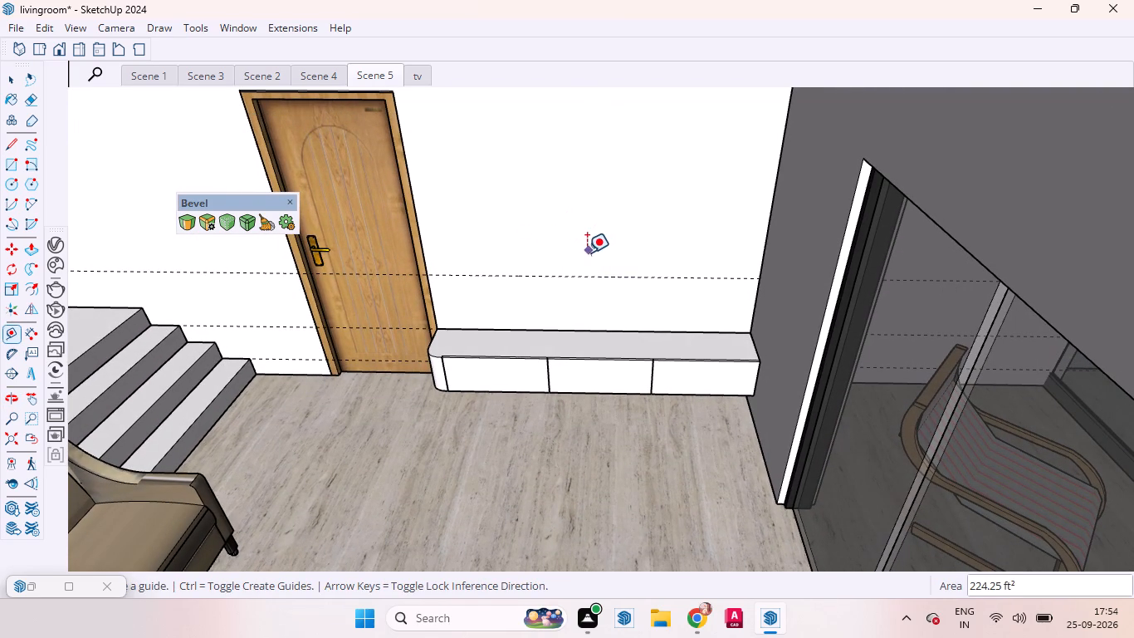
# Place a horizontal guide on the wall 30" above the 3' guide.
pyautogui.click(583, 276)
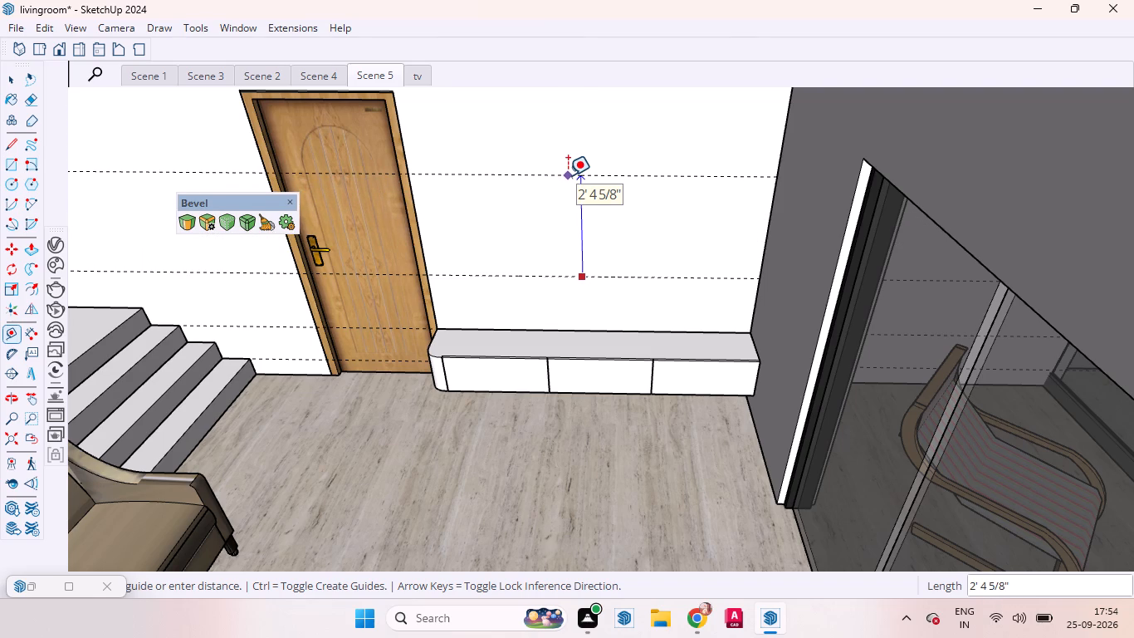
pyautogui.write('30')
pyautogui.press('Return')
# Place vertical wall guides about 1' 7 3/4" from the door frame and about 1' 7 9/16" from the glass-door wall corner.
pyautogui.moveTo(619, 325); pyautogui.dragTo(706, 238, button='middle')
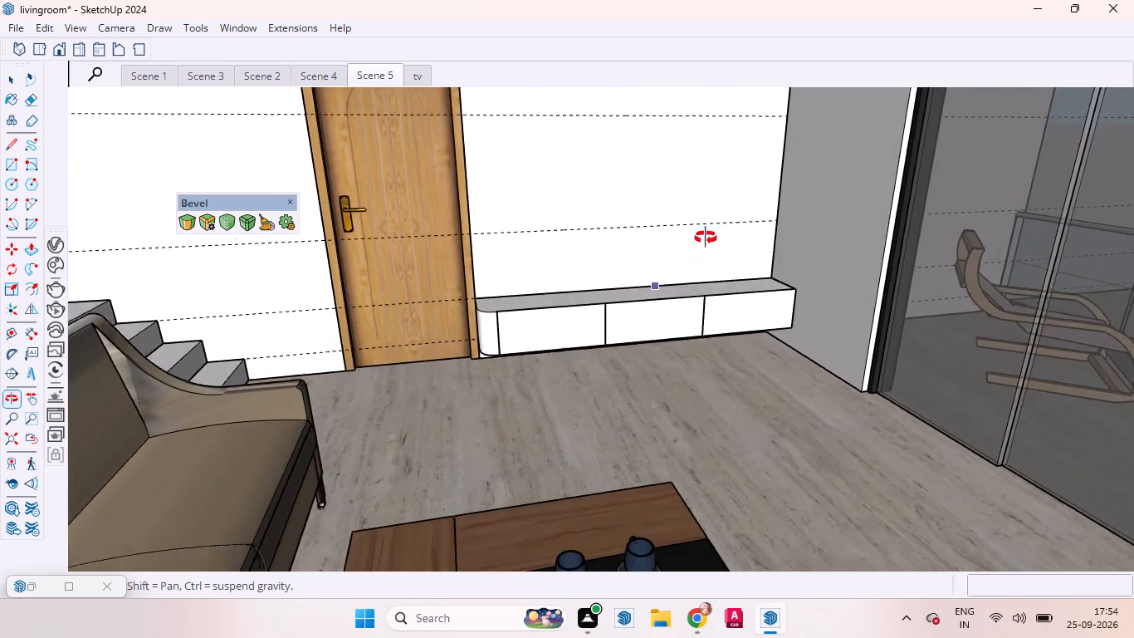
pyautogui.moveTo(706, 238); pyautogui.dragTo(696, 317, button='middle')
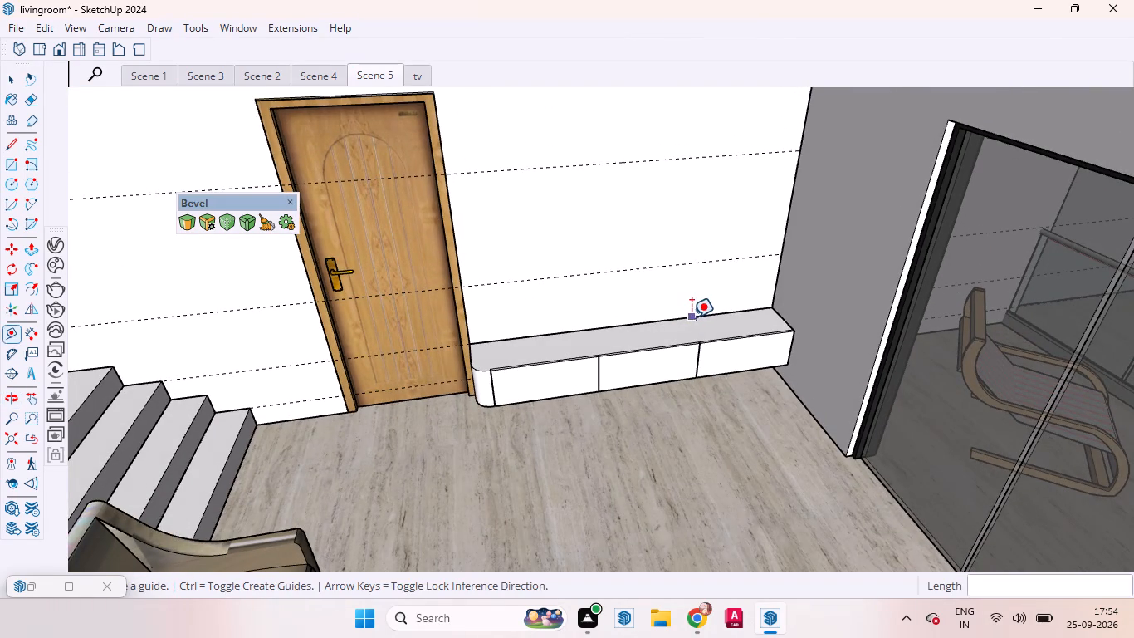
pyautogui.scroll(6, 606, 298)
pyautogui.middleClick(628, 306)
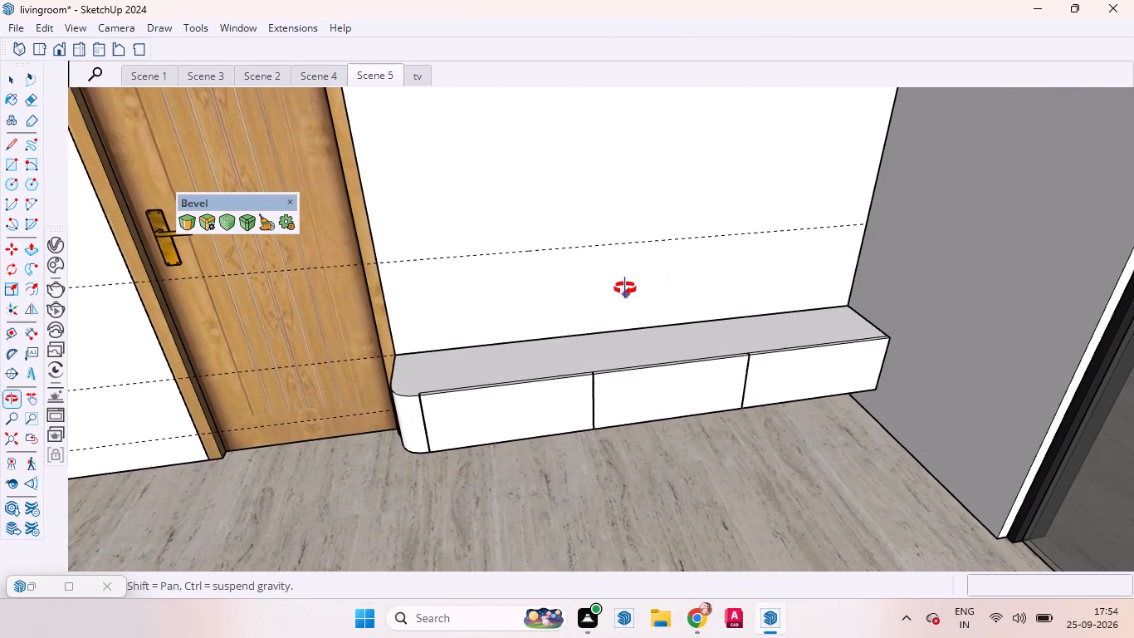
pyautogui.scroll(-2, 629, 309)
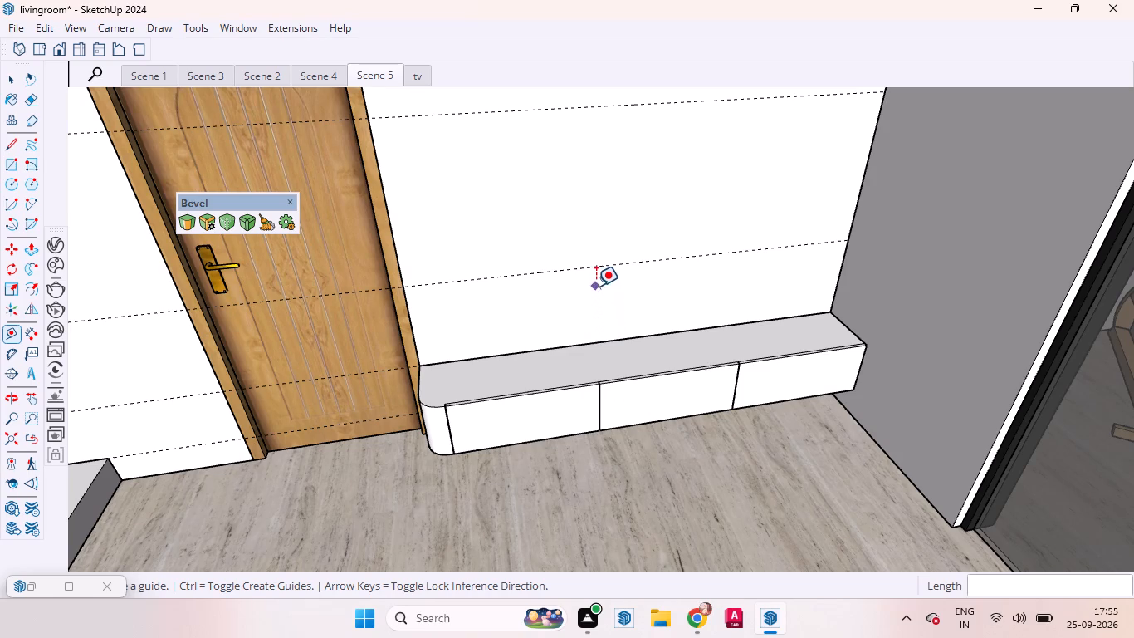
pyautogui.click(389, 215)
pyautogui.click(505, 211)
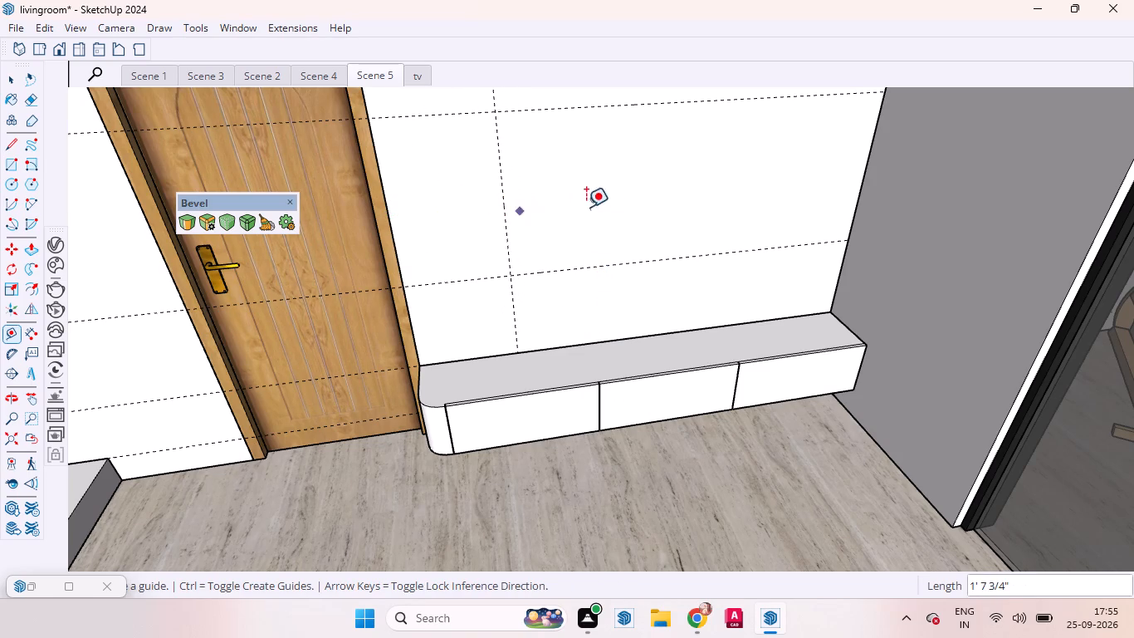
pyautogui.click(876, 148)
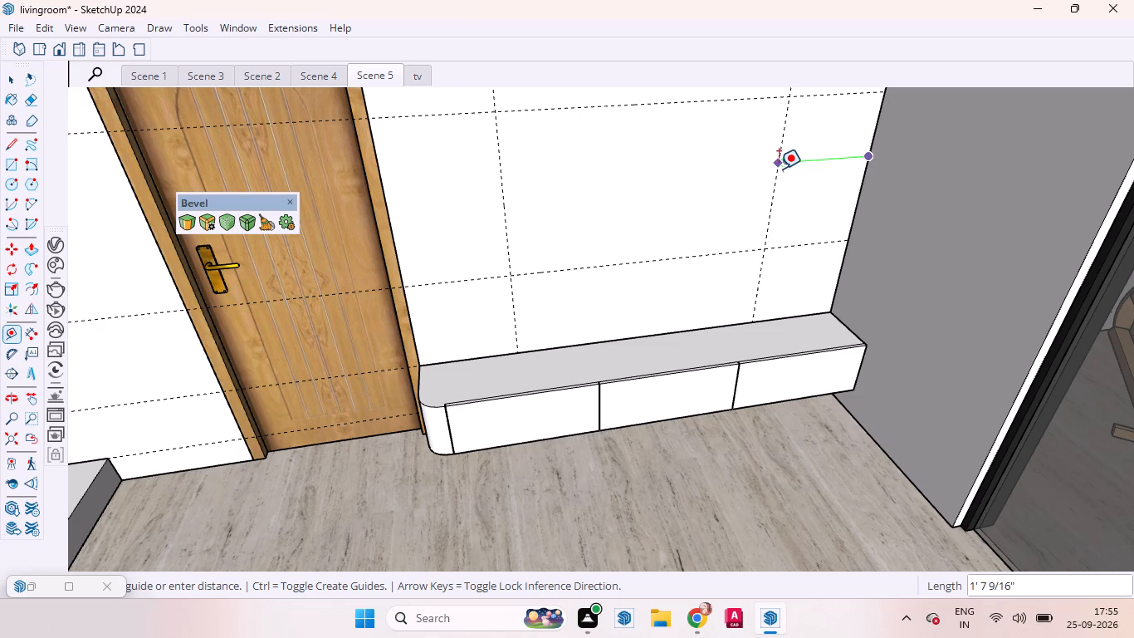
pyautogui.click(779, 169)
pyautogui.scroll(-5, 754, 281)
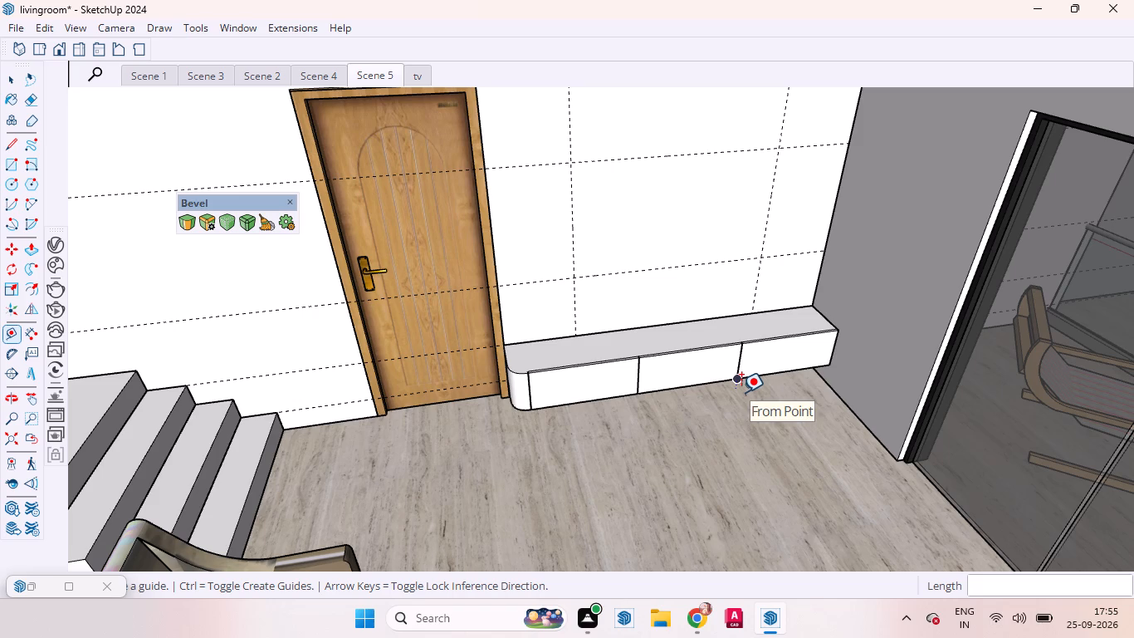
pyautogui.press('space')
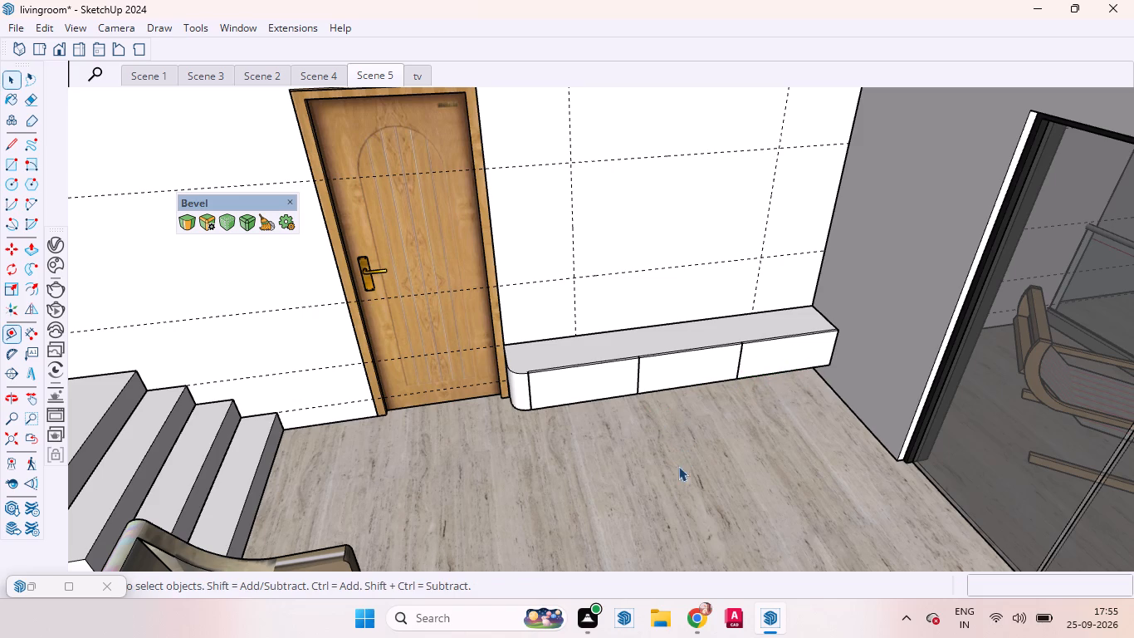
# Create a new empty group, open for editing, with nothing from the house model selected.
pyautogui.scroll(-2, 599, 469)
pyautogui.scroll(1, 607, 471)
pyautogui.scroll(-3, 609, 473)
pyautogui.scroll(2, 618, 478)
pyautogui.scroll(-11, 625, 478)
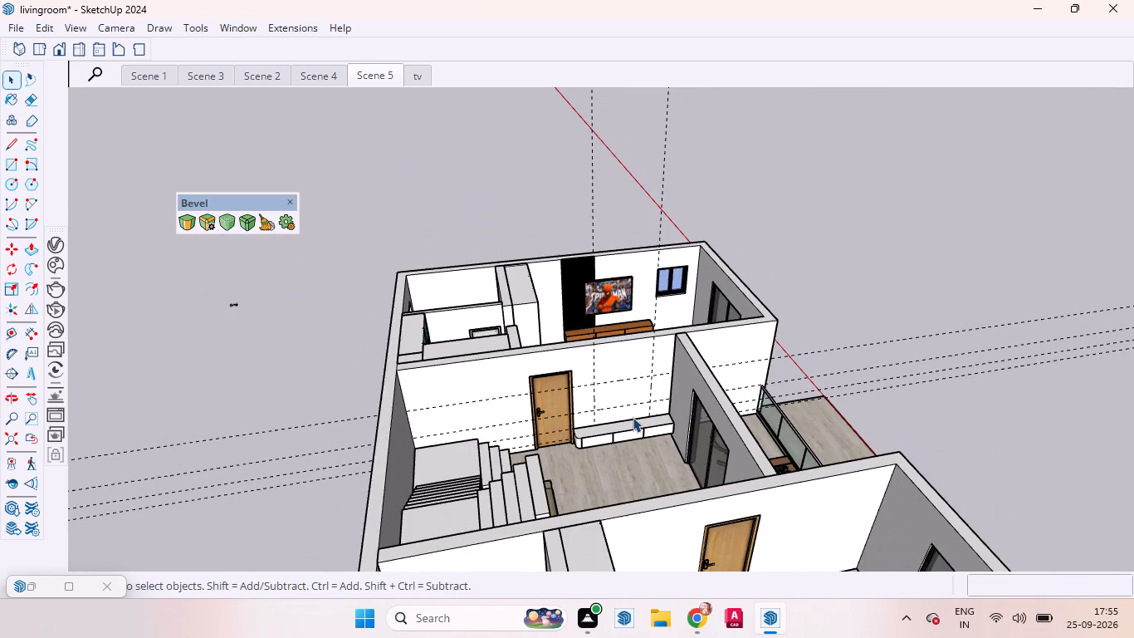
pyautogui.click(866, 279)
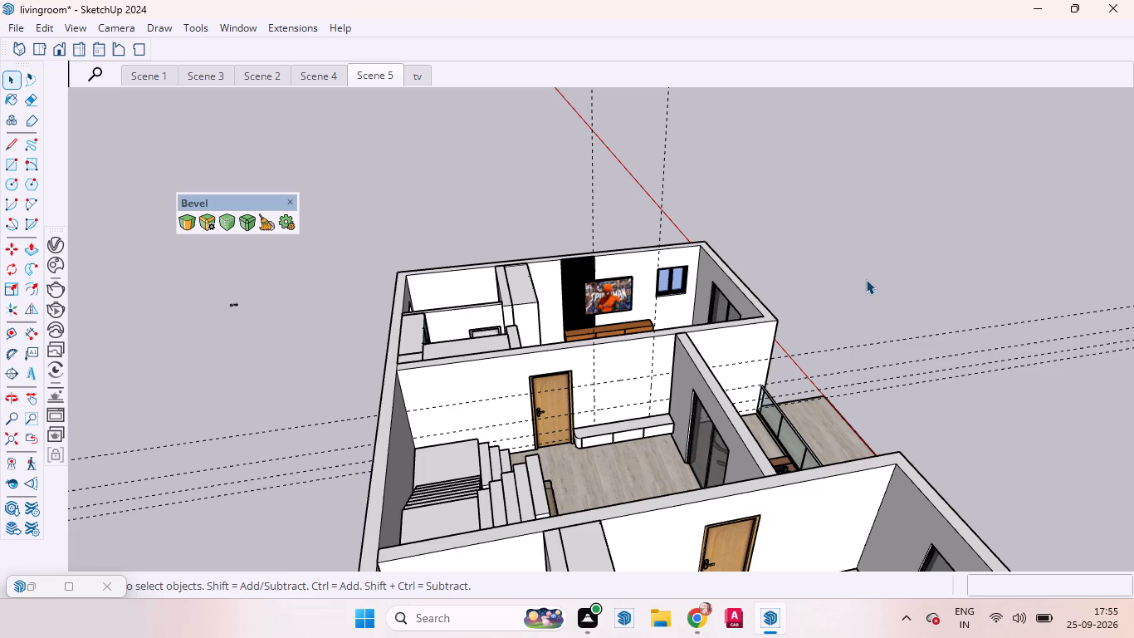
pyautogui.rightClick(851, 281)
pyautogui.click(899, 340)
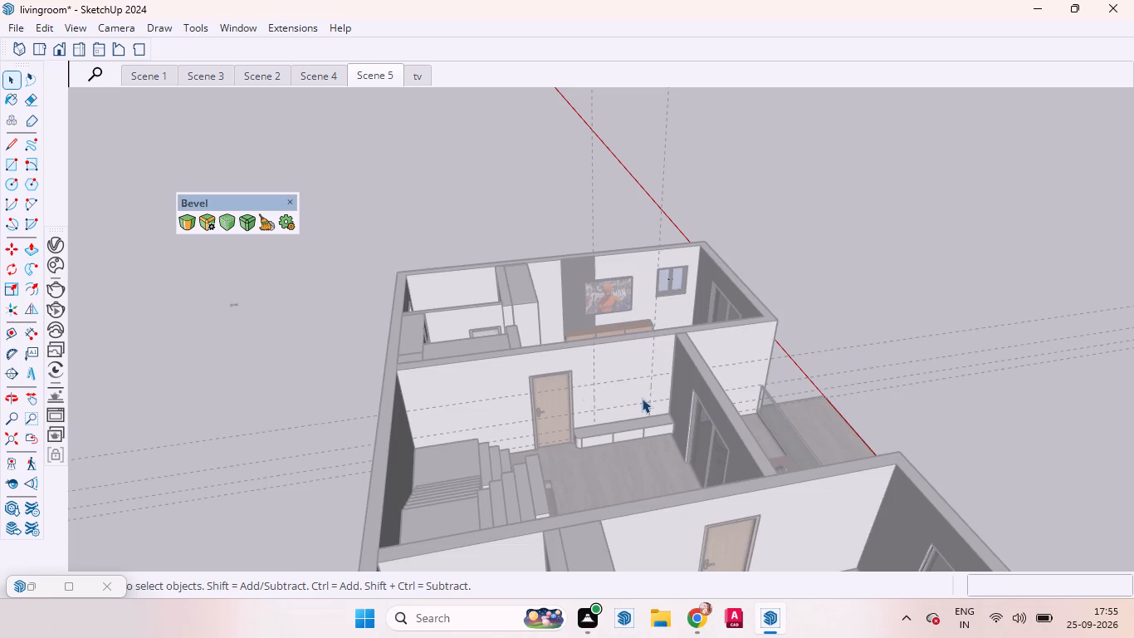
pyautogui.scroll(13, 587, 380)
pyautogui.scroll(-1, 609, 400)
pyautogui.scroll(5, 609, 400)
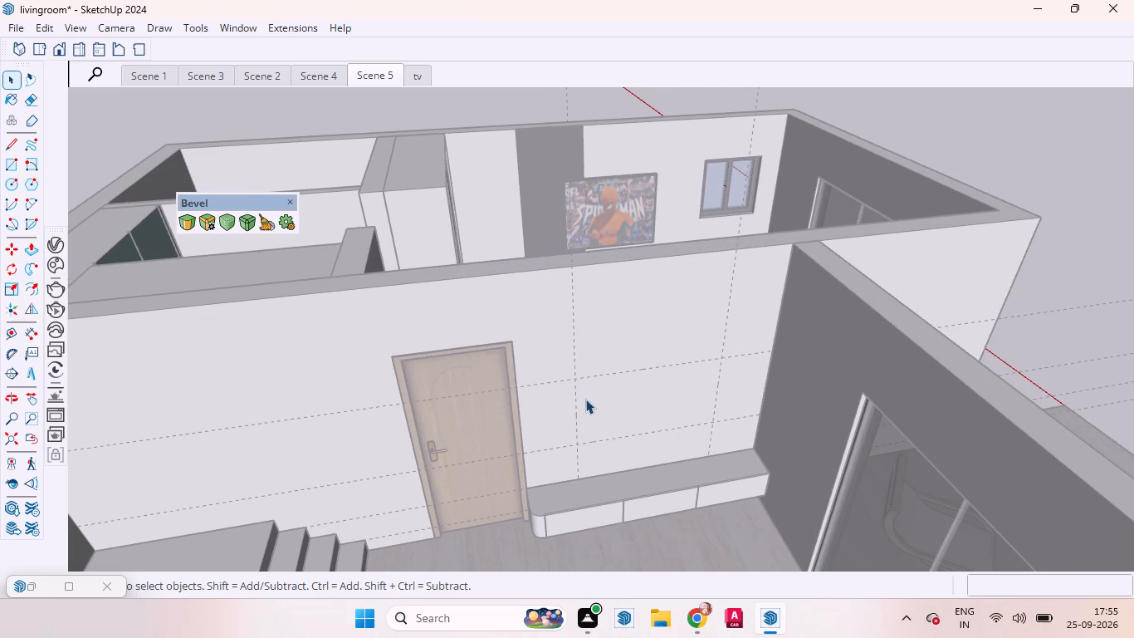
# Draw a 2' 6" by about 4' 4 11/16" rectangle between the four wall guides above the living room cabinet.
pyautogui.press('r')
pyautogui.scroll(6, 585, 398)
pyautogui.scroll(-1, 585, 398)
pyautogui.click(574, 370)
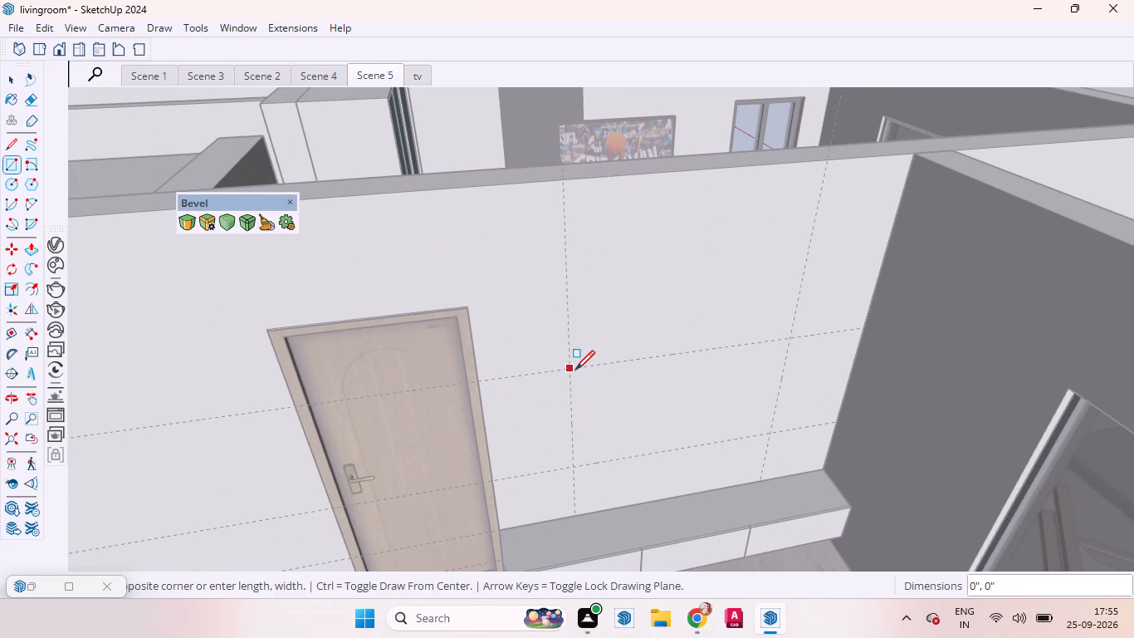
pyautogui.click(775, 431)
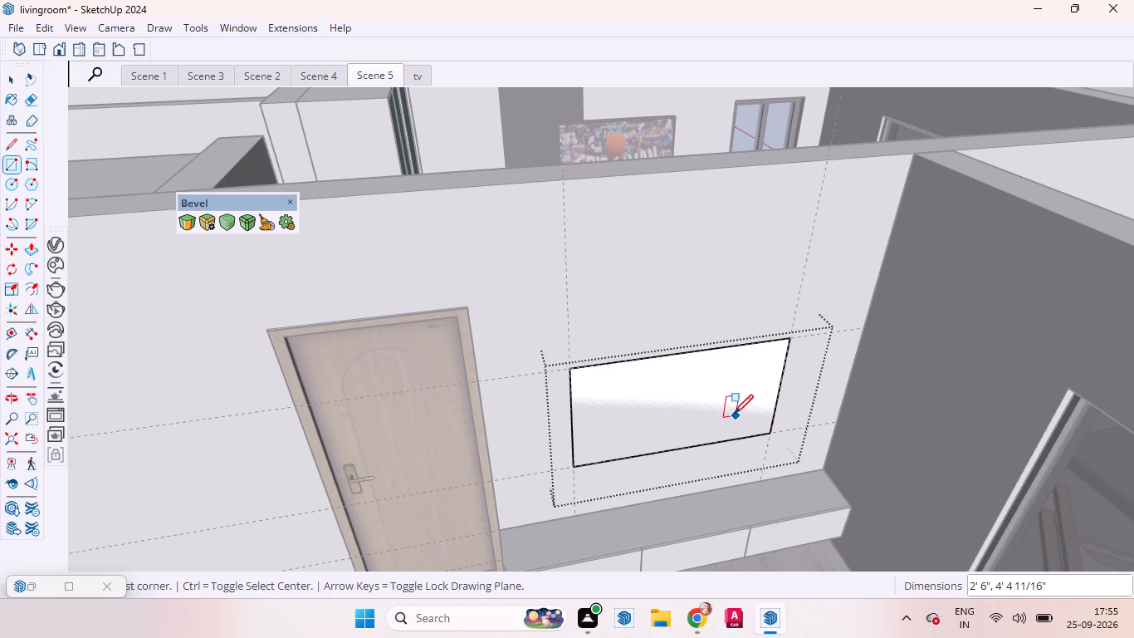
# Extrude the wall rectangle outward 1" to form a TV panel, and finish editing its group.
pyautogui.press('space')
pyautogui.press('p')
pyautogui.moveTo(675, 381); pyautogui.dragTo(681, 396)
pyautogui.press('1')
pyautogui.press('Return')
pyautogui.press('space')
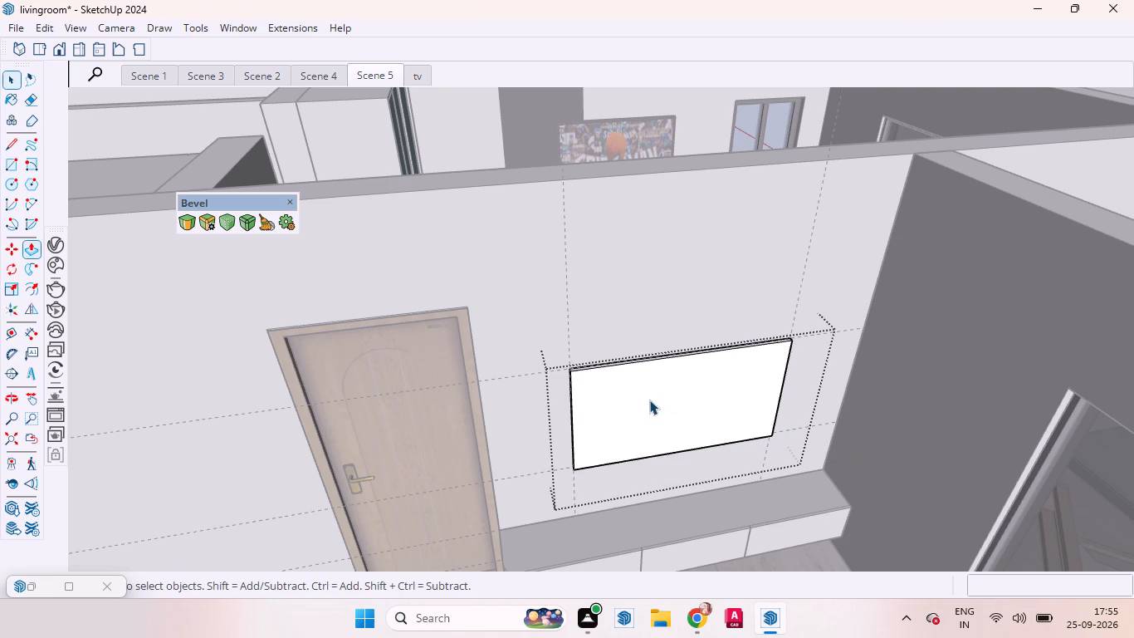
pyautogui.scroll(-5, 663, 383)
pyautogui.scroll(1, 663, 378)
pyautogui.scroll(-17, 663, 372)
pyautogui.scroll(2, 605, 355)
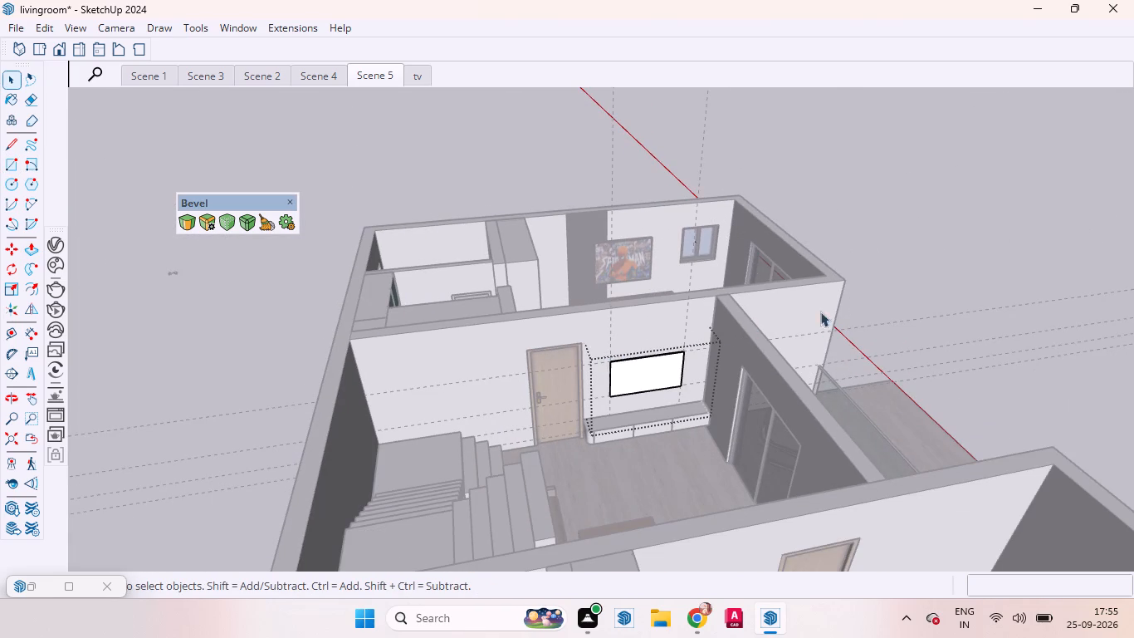
pyautogui.click(878, 282)
# Delete the horizontal guides crossing the living room wall, leaving the floor and the rest of the house intact.
pyautogui.scroll(1, 606, 436)
pyautogui.scroll(-1, 605, 436)
pyautogui.scroll(2, 604, 436)
pyautogui.scroll(-2, 491, 371)
pyautogui.scroll(1, 487, 366)
pyautogui.scroll(-6, 482, 360)
pyautogui.scroll(1, 462, 332)
pyautogui.scroll(-1, 462, 332)
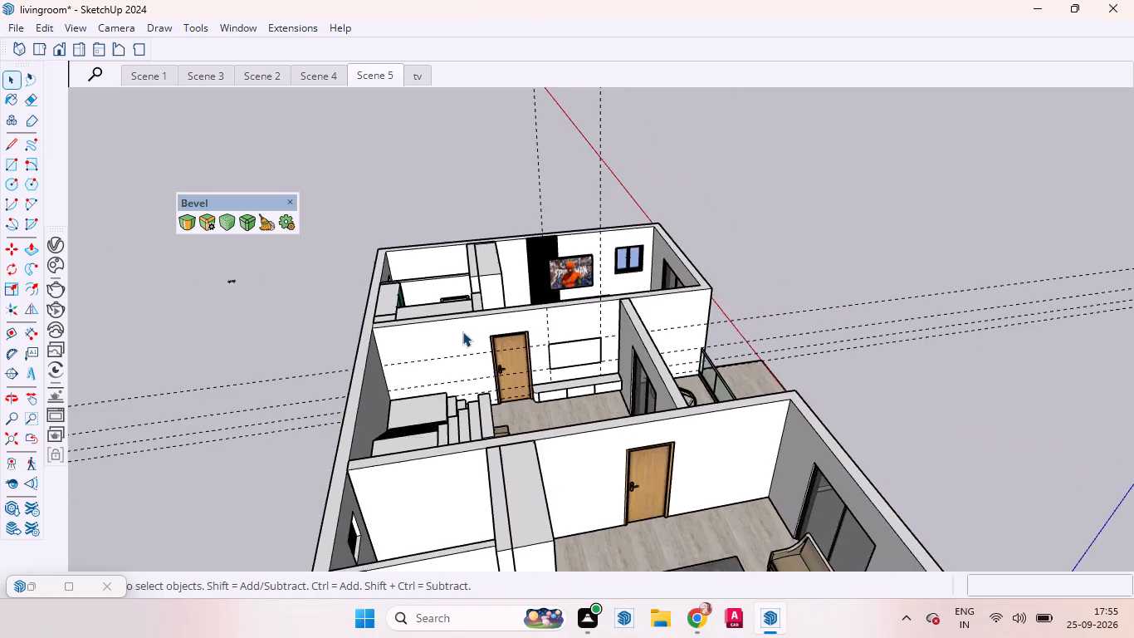
pyautogui.scroll(-2, 462, 331)
pyautogui.scroll(6, 572, 327)
pyautogui.scroll(-2, 592, 328)
pyautogui.scroll(7, 907, 356)
pyautogui.moveTo(872, 409); pyautogui.dragTo(717, 230)
pyautogui.moveTo(750, 357); pyautogui.dragTo(736, 312)
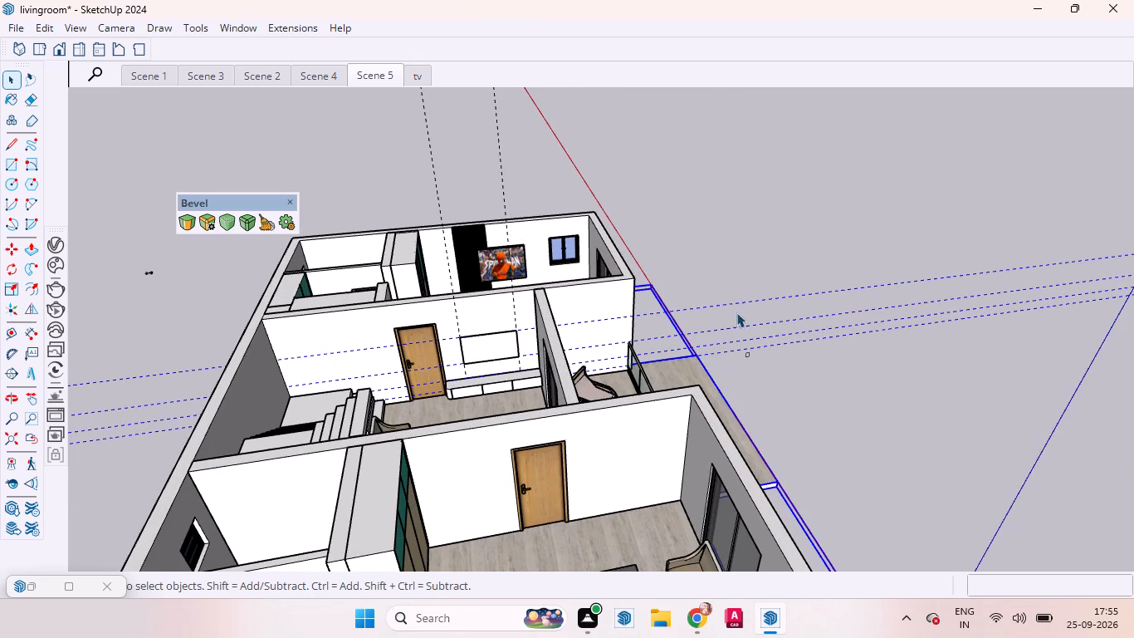
pyautogui.moveTo(736, 312); pyautogui.dragTo(708, 212)
pyautogui.tripleClick(697, 374)
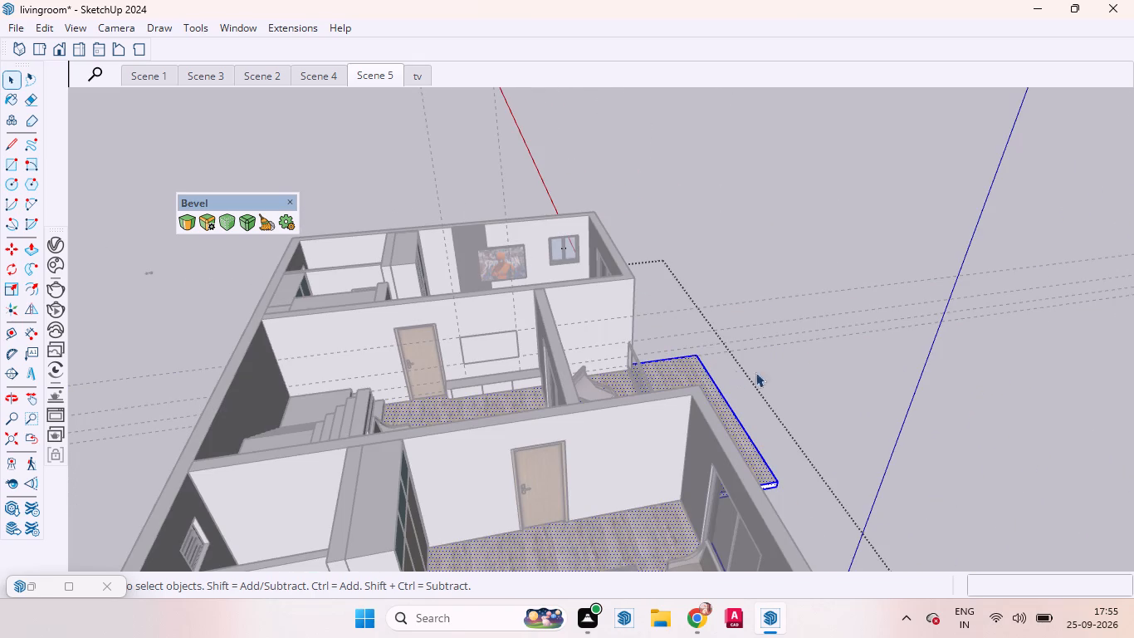
pyautogui.moveTo(834, 385); pyautogui.dragTo(753, 181)
pyautogui.click(830, 357)
pyautogui.moveTo(834, 370); pyautogui.dragTo(780, 184)
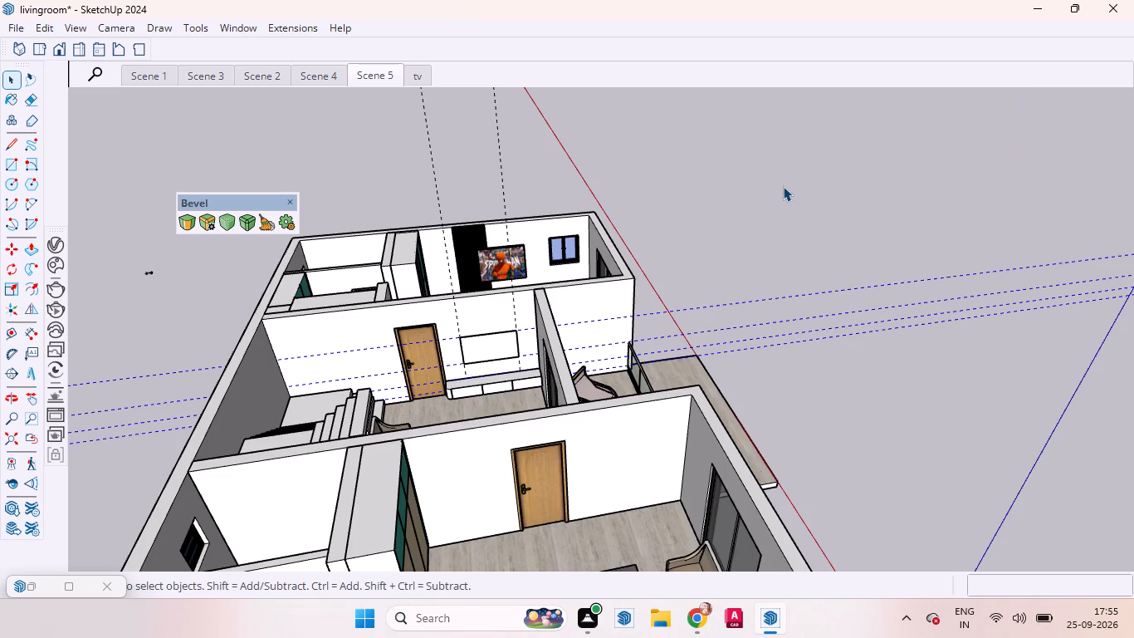
pyautogui.press('Delete')
# Delete the two vertical guides on the living room wall.
pyautogui.moveTo(523, 150); pyautogui.dragTo(447, 143)
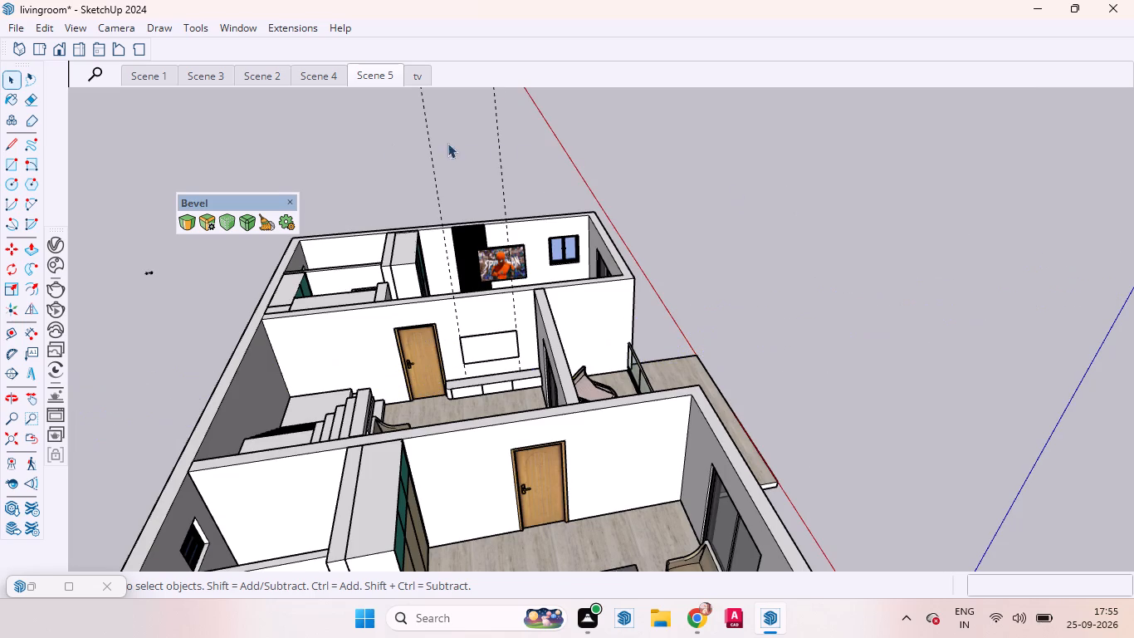
pyautogui.moveTo(447, 143); pyautogui.dragTo(232, 115)
pyautogui.press('Delete')
# Paint the living room TV panel with the 0136_Charcoal material from the model's materials.
pyautogui.scroll(2, 474, 398)
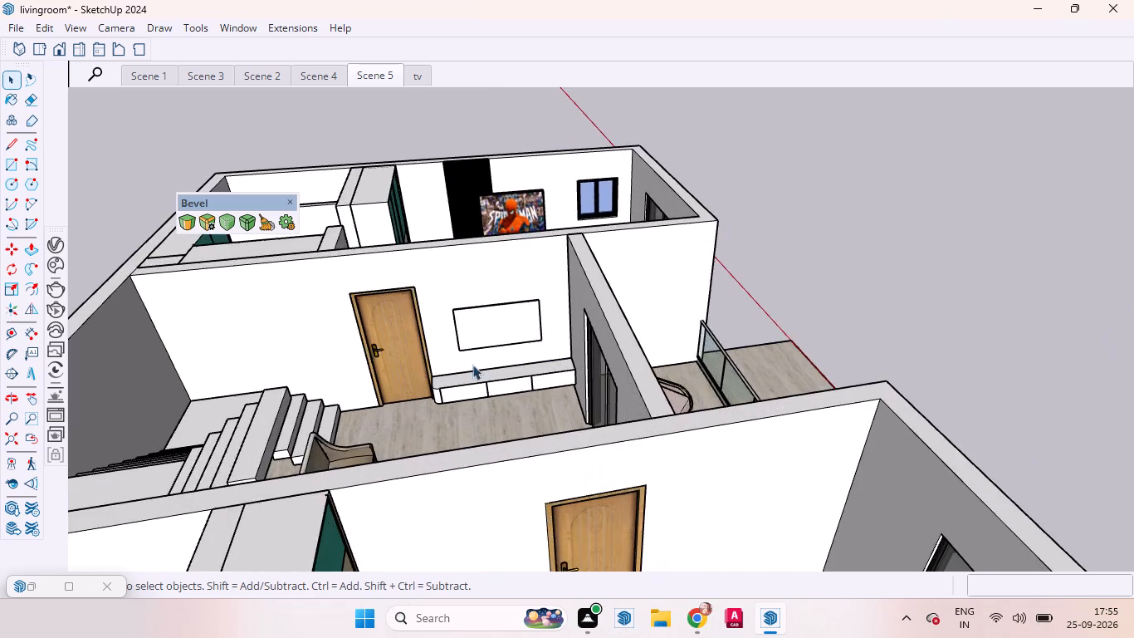
pyautogui.scroll(3, 472, 365)
pyautogui.moveTo(485, 353); pyautogui.dragTo(697, 288, button='middle')
pyautogui.click(524, 343)
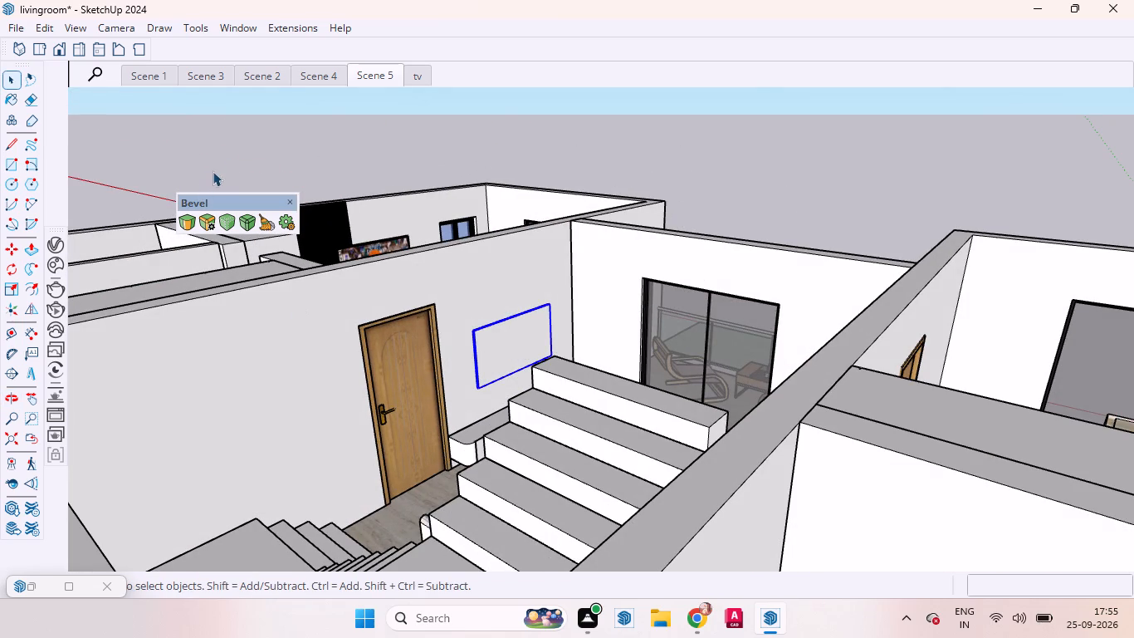
pyautogui.click(249, 23)
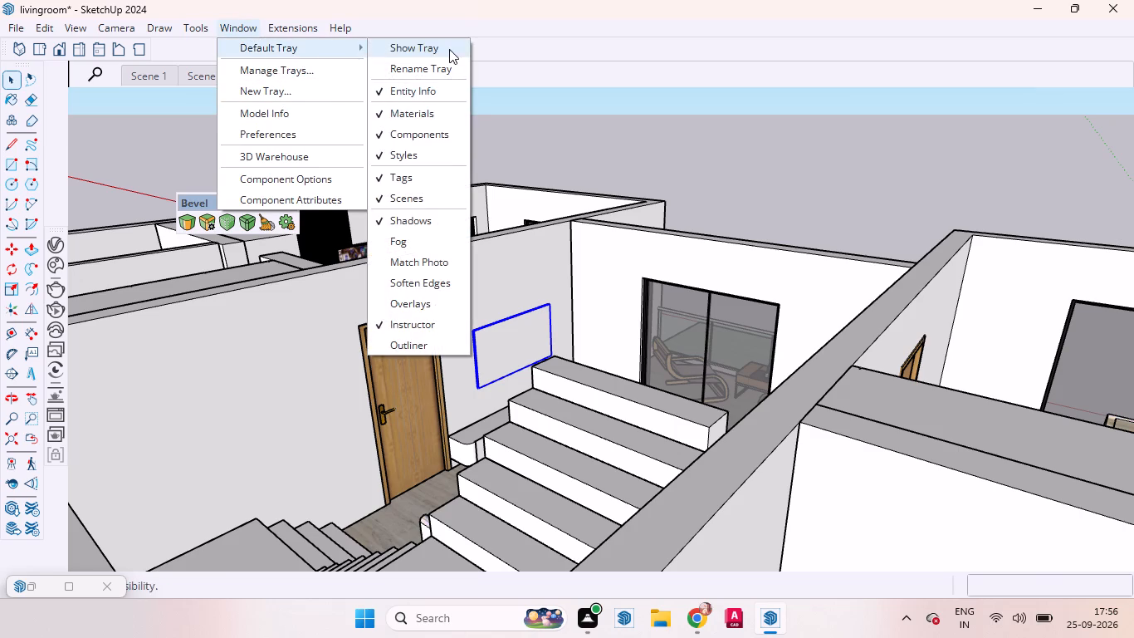
pyautogui.click(449, 49)
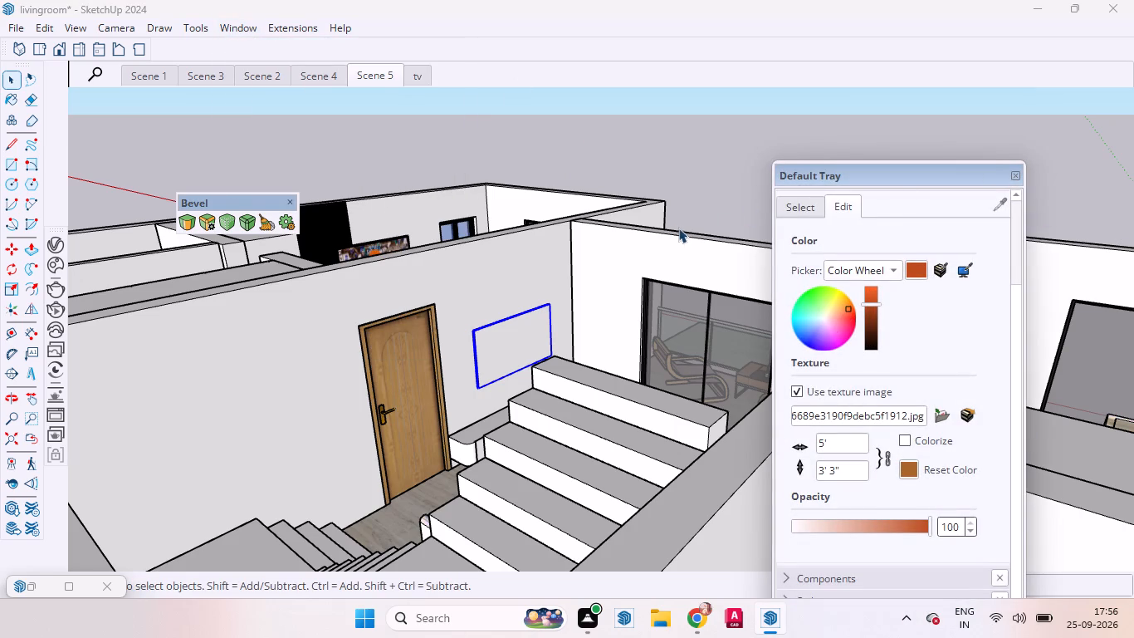
pyautogui.click(805, 206)
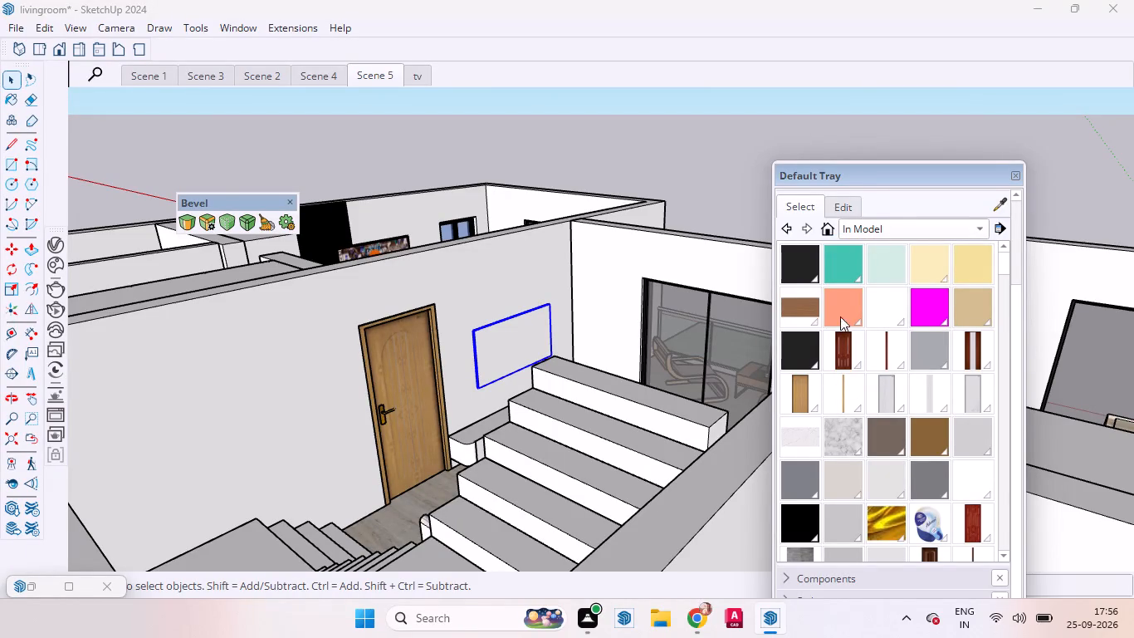
pyautogui.click(803, 259)
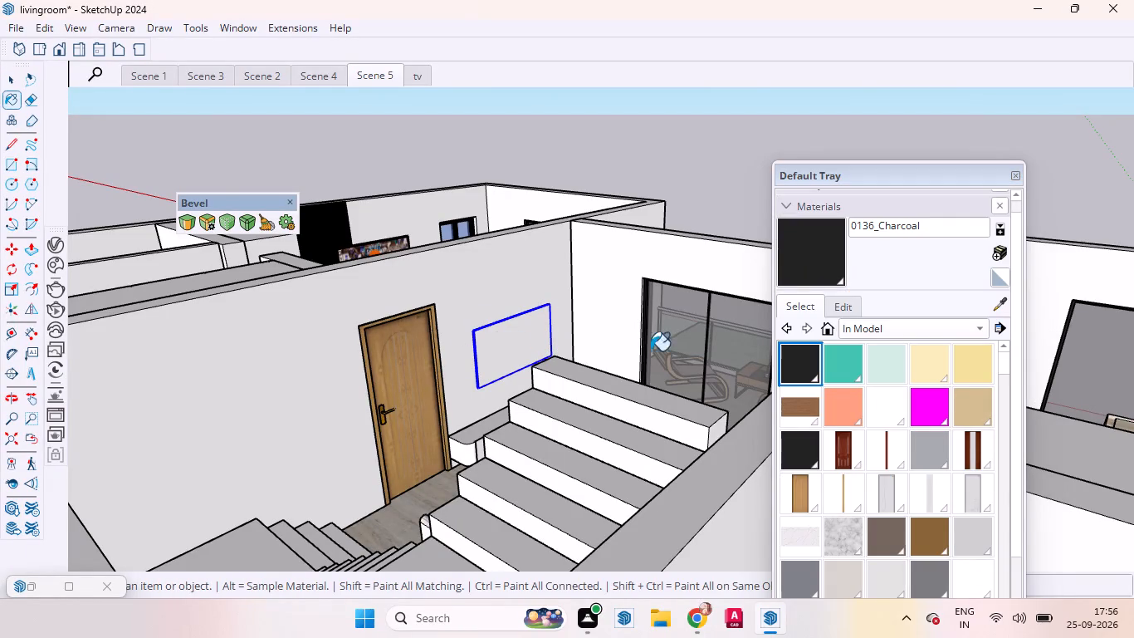
pyautogui.click(503, 351)
pyautogui.press('space')
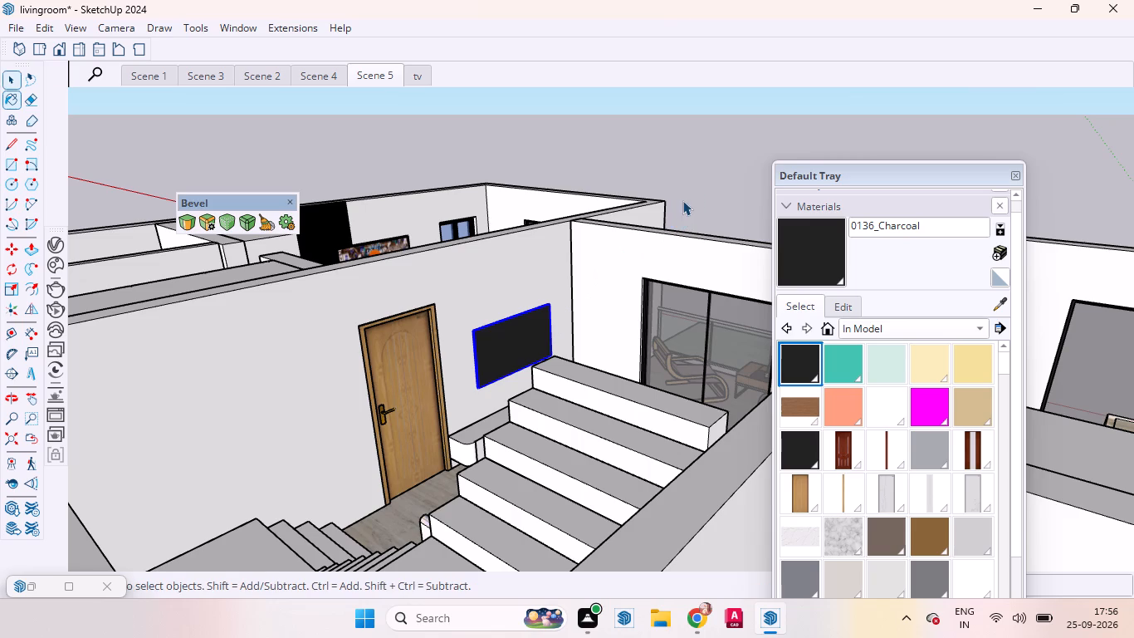
pyautogui.click(682, 199)
pyautogui.scroll(-4, 574, 211)
pyautogui.moveTo(522, 320); pyautogui.dragTo(134, 437, button='middle')
pyautogui.scroll(-3, 628, 290)
pyautogui.scroll(1, 630, 292)
pyautogui.scroll(-3, 630, 292)
pyautogui.click(1014, 174)
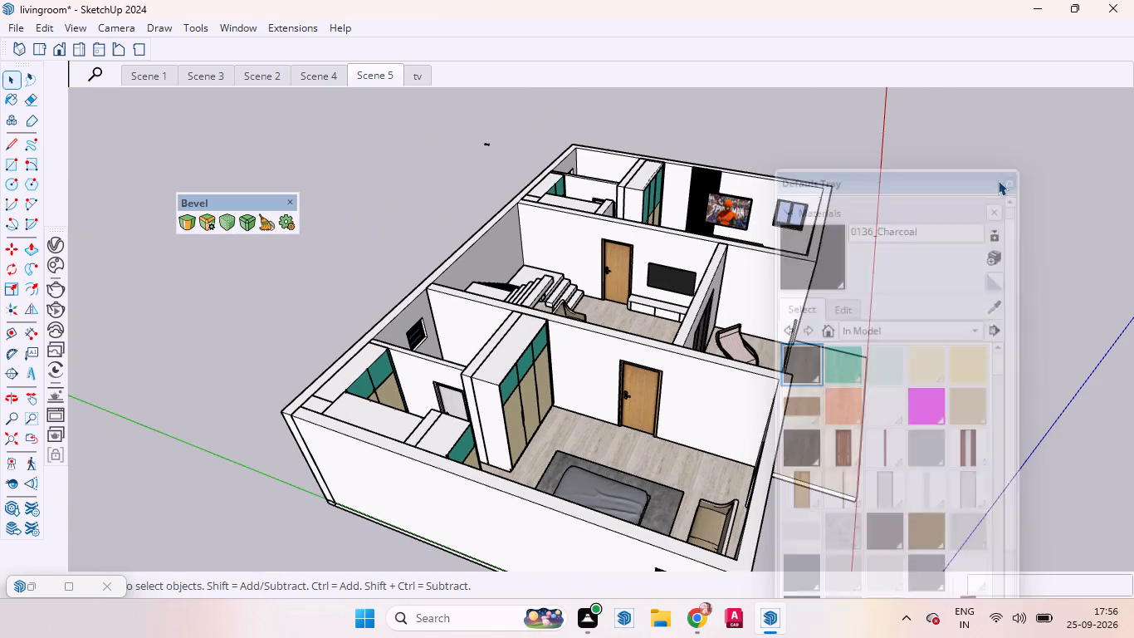
# Paint the low three-panel cabinet below the living room TV with Wood Bamboo from the Wood materials.
pyautogui.scroll(3, 587, 287)
pyautogui.scroll(-3, 591, 286)
pyautogui.scroll(5, 594, 286)
pyautogui.moveTo(638, 274); pyautogui.dragTo(741, 333, button='middle')
pyautogui.scroll(-1, 525, 294)
pyautogui.scroll(1, 525, 294)
pyautogui.scroll(-3, 525, 294)
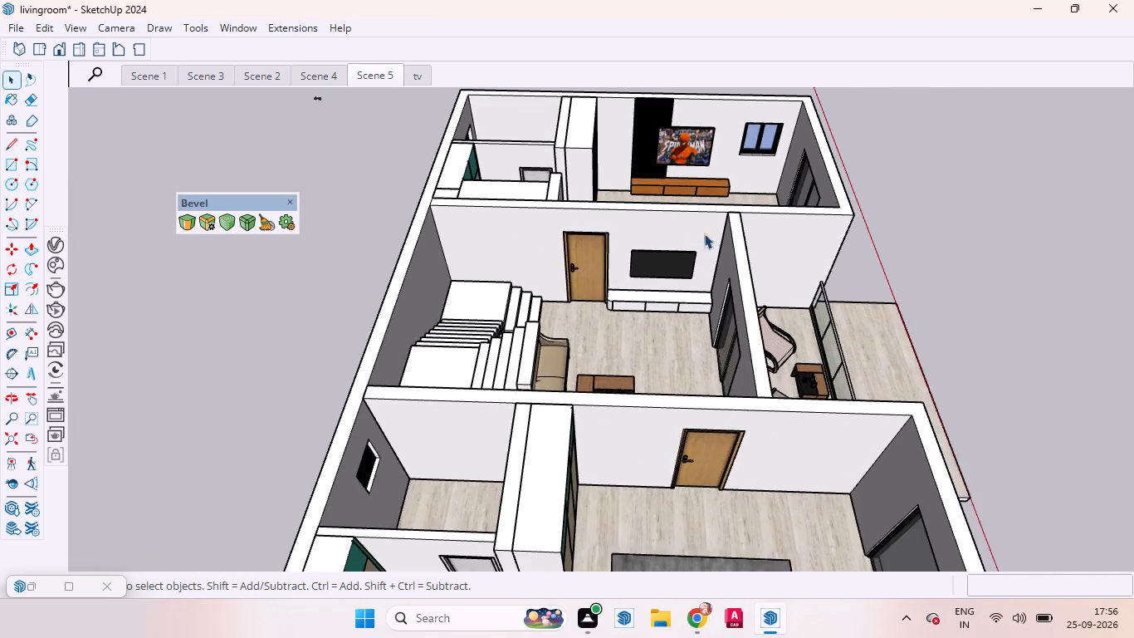
pyautogui.scroll(5, 731, 226)
pyautogui.scroll(-1, 702, 226)
pyautogui.scroll(6, 702, 226)
pyautogui.scroll(-6, 688, 233)
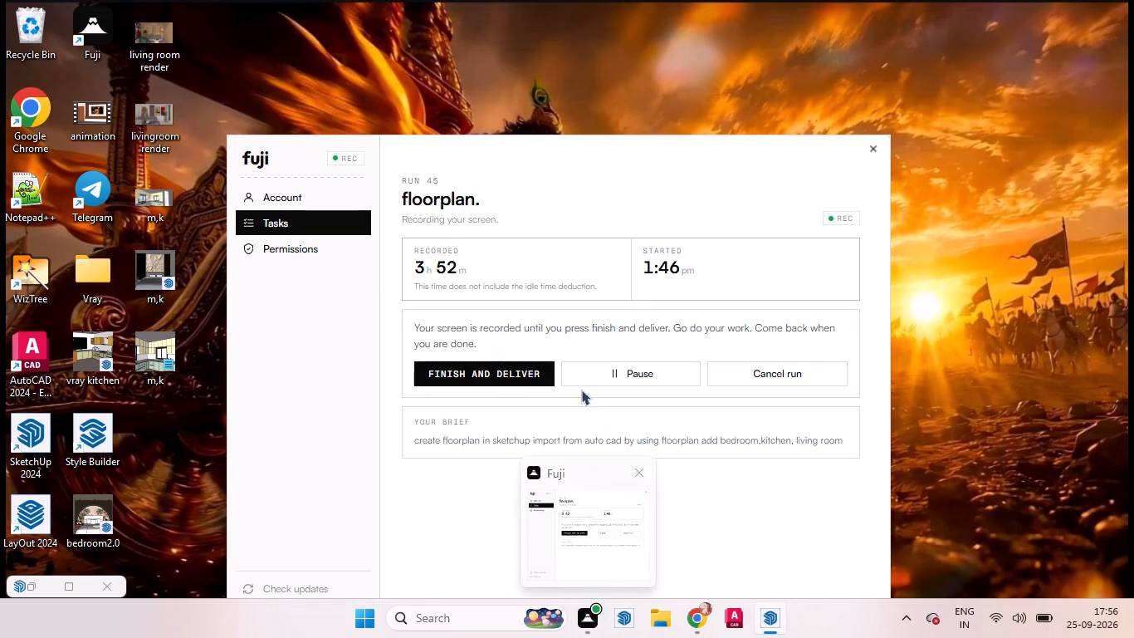
pyautogui.scroll(12, 613, 369)
pyautogui.scroll(-4, 418, 254)
pyautogui.scroll(1, 412, 248)
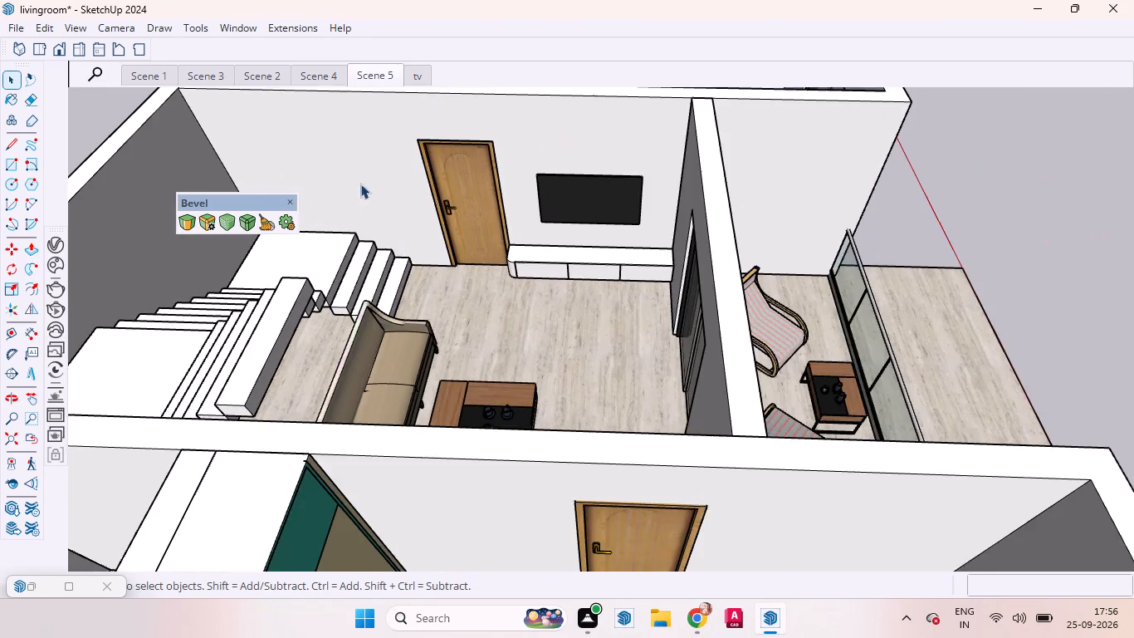
pyautogui.click(228, 25)
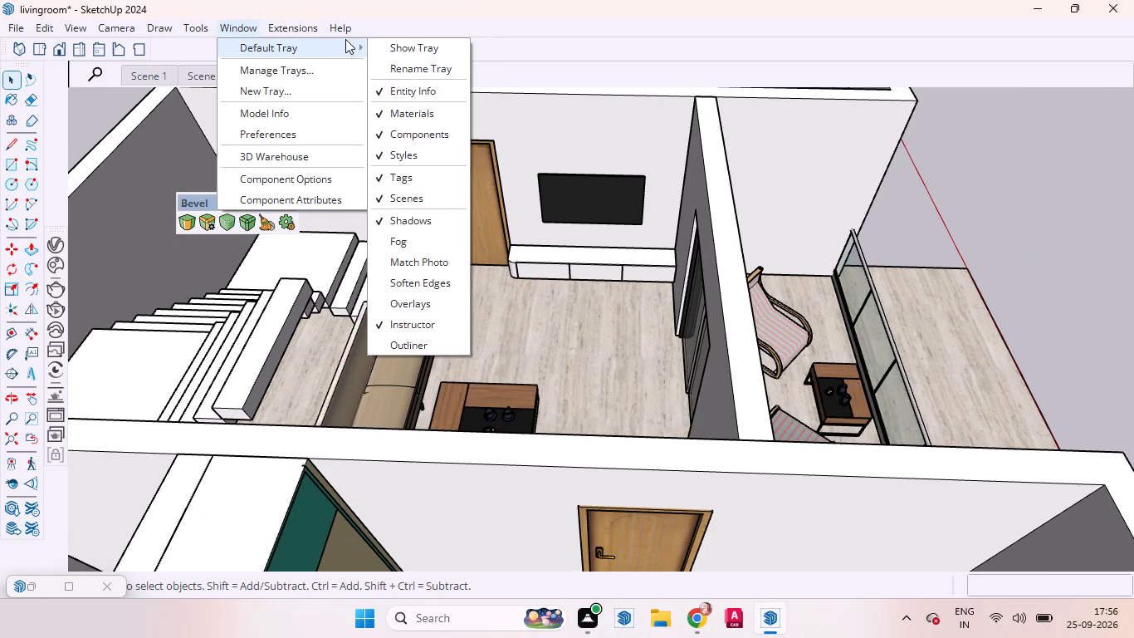
pyautogui.click(433, 47)
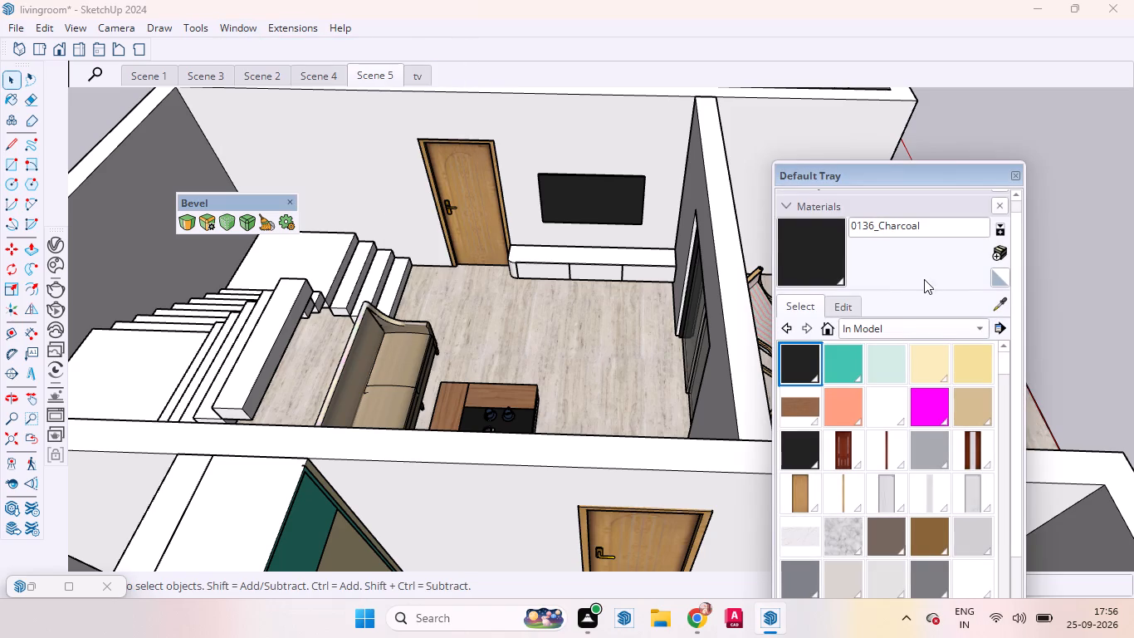
pyautogui.click(985, 326)
pyautogui.click(877, 542)
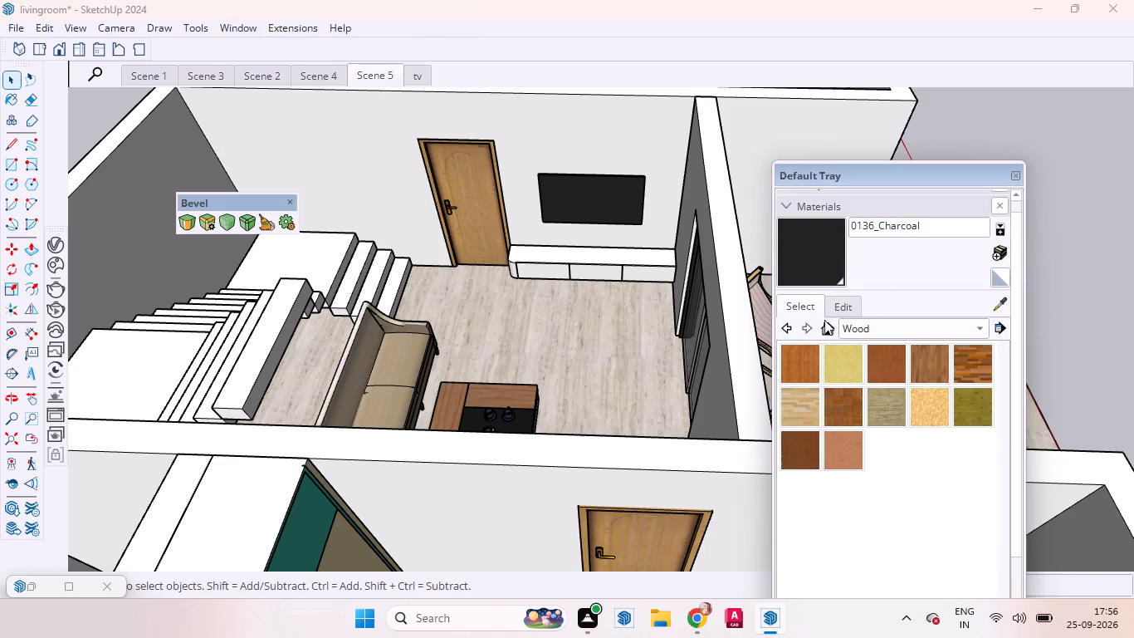
pyautogui.click(801, 373)
pyautogui.click(589, 253)
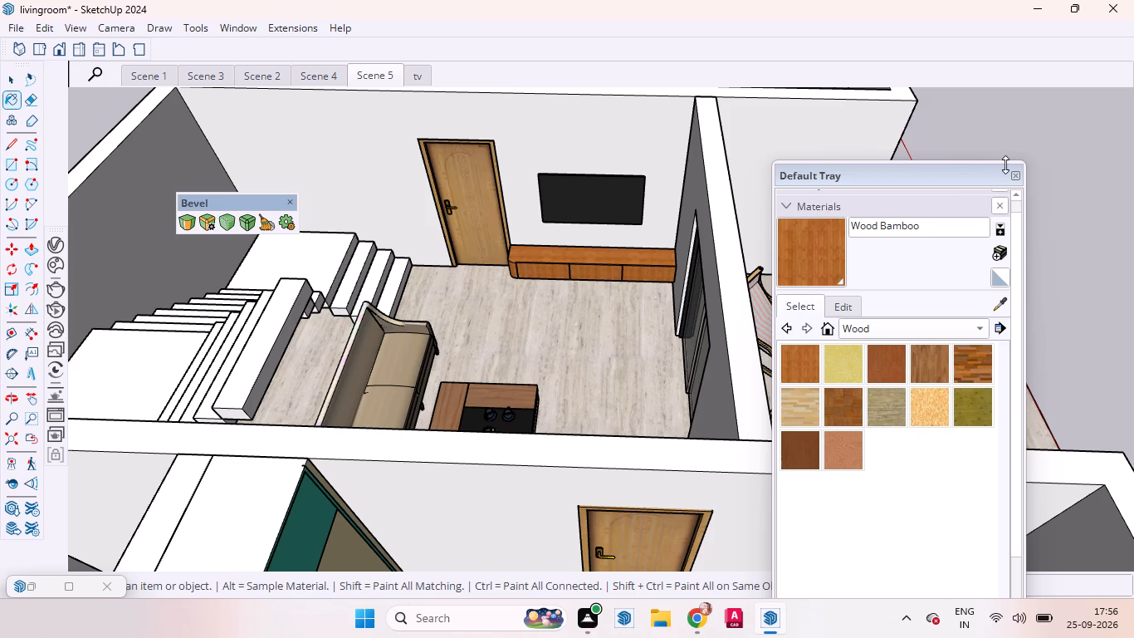
pyautogui.press('space')
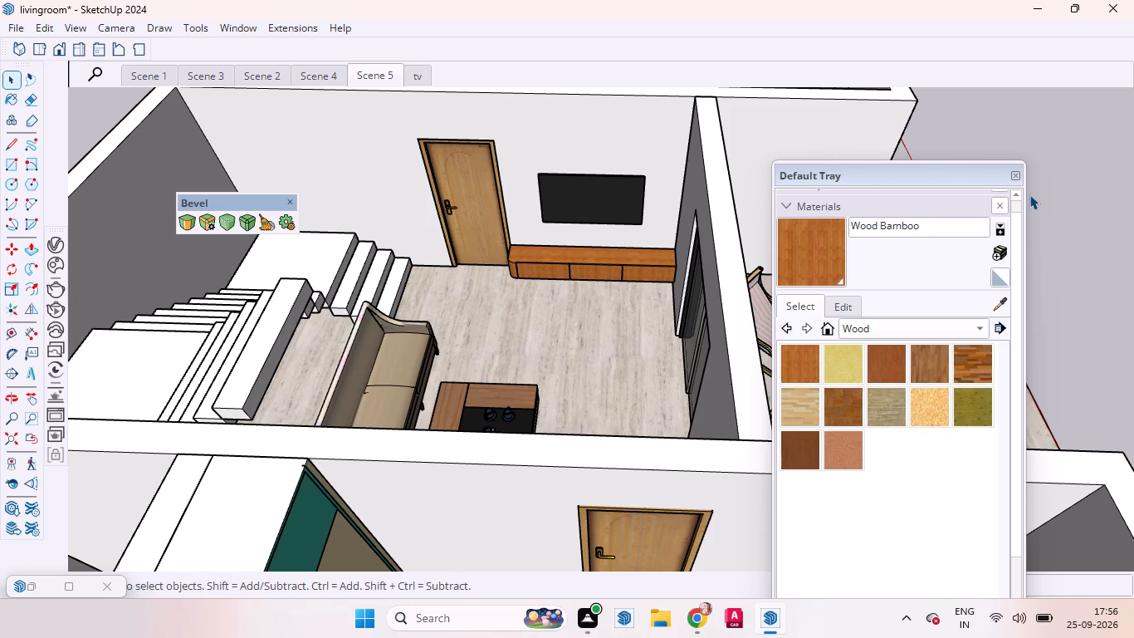
pyautogui.click(1011, 176)
# Examine the living room TV panel and cabinet up close, along with the bedroom's TV wall and cabinet.
pyautogui.scroll(-2, 669, 179)
pyautogui.scroll(1, 680, 182)
pyautogui.scroll(-5, 682, 183)
pyautogui.scroll(3, 598, 199)
pyautogui.scroll(-1, 597, 199)
pyautogui.scroll(3, 597, 199)
pyautogui.moveTo(592, 200); pyautogui.dragTo(633, 182, button='middle')
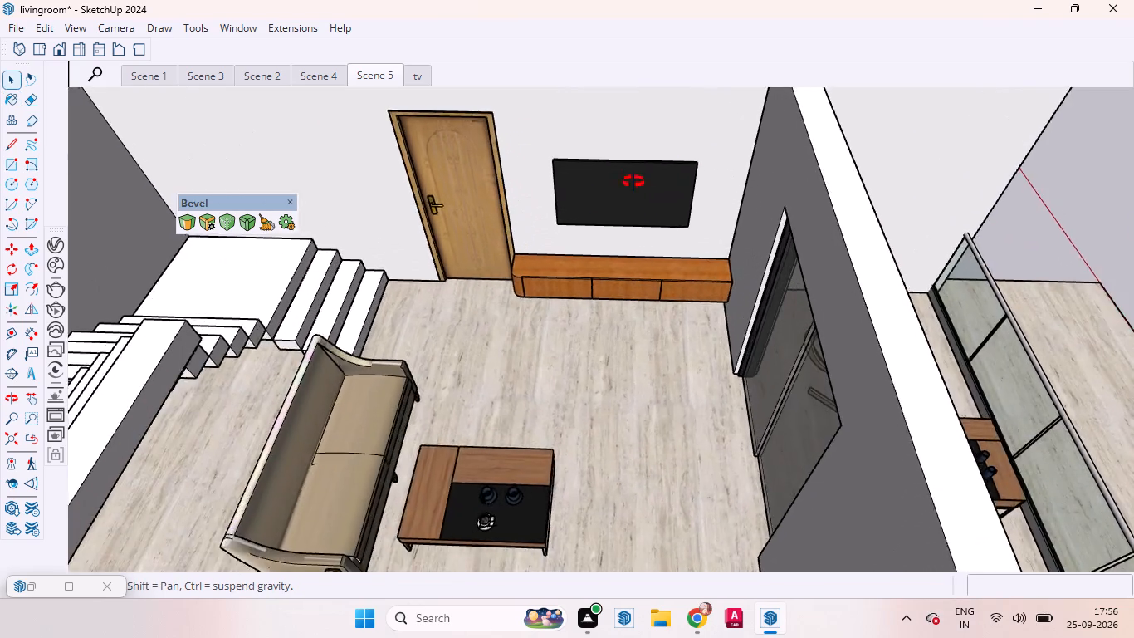
pyautogui.moveTo(633, 182); pyautogui.dragTo(980, 235, button='middle')
pyautogui.scroll(13, 345, 221)
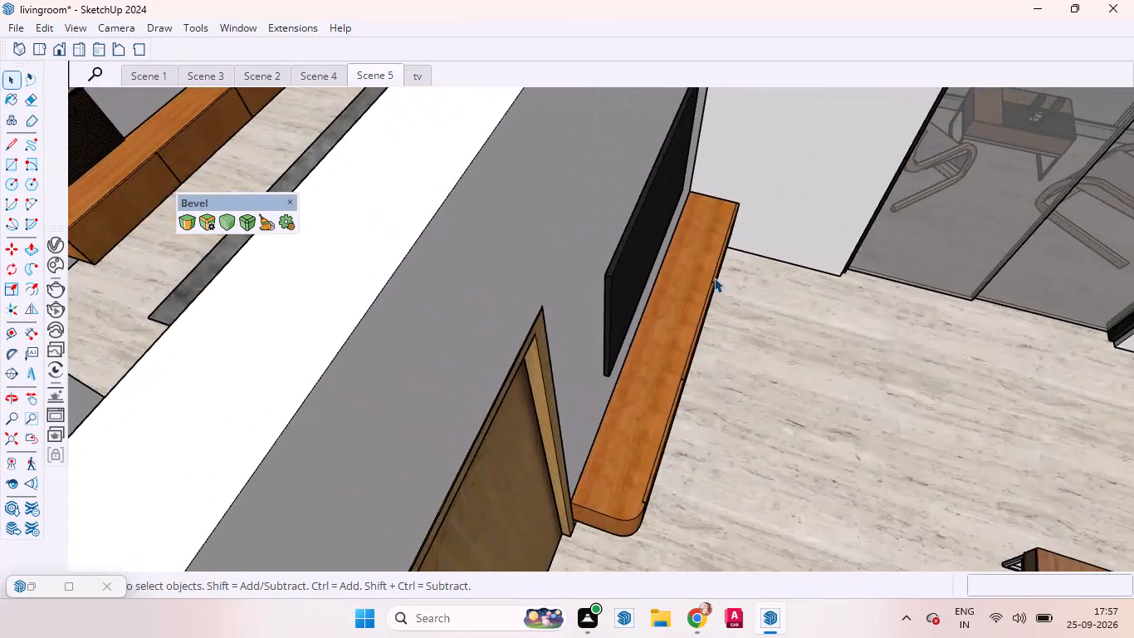
pyautogui.scroll(7, 714, 277)
pyautogui.scroll(-4, 578, 289)
pyautogui.moveTo(574, 287); pyautogui.dragTo(474, 290, button='middle')
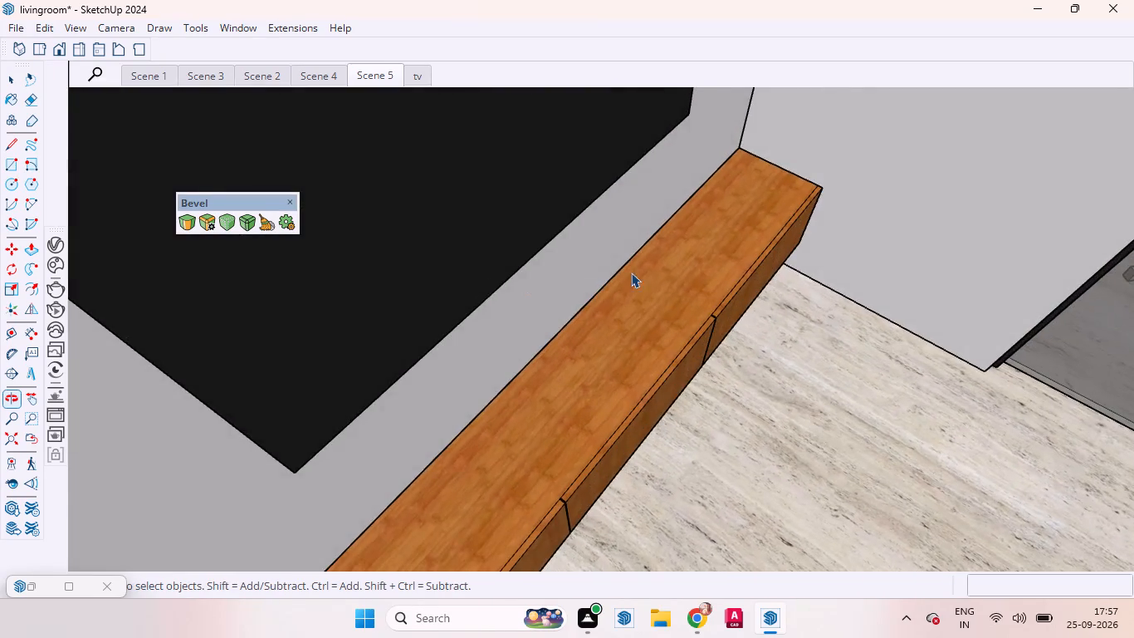
pyautogui.scroll(-3, 664, 273)
pyautogui.scroll(1, 667, 275)
pyautogui.scroll(-13, 671, 276)
pyautogui.scroll(2, 671, 279)
pyautogui.scroll(-1, 671, 279)
pyautogui.moveTo(750, 293); pyautogui.dragTo(781, 326, button='middle')
pyautogui.scroll(-1, 819, 310)
pyautogui.scroll(1, 819, 310)
pyautogui.scroll(-5, 820, 311)
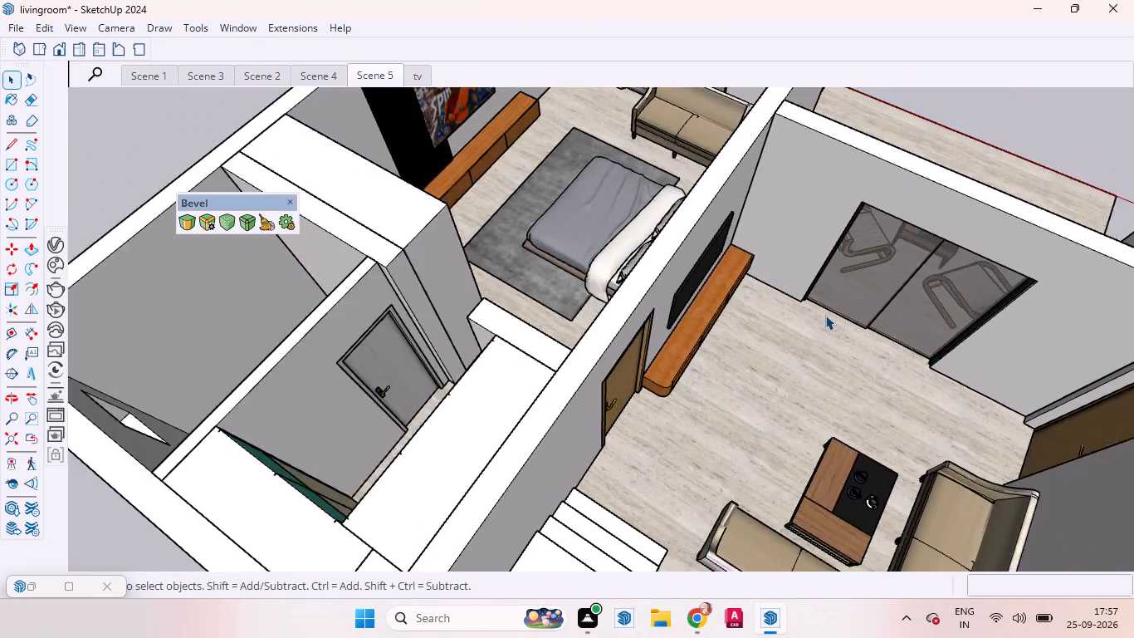
pyautogui.scroll(-3, 825, 315)
pyautogui.scroll(1, 829, 322)
pyautogui.scroll(9, 443, 96)
pyautogui.scroll(-2, 589, 161)
pyautogui.scroll(1, 590, 159)
pyautogui.scroll(-1, 591, 159)
pyautogui.scroll(1, 593, 156)
pyautogui.scroll(-1, 593, 155)
pyautogui.scroll(11, 586, 152)
pyautogui.moveTo(539, 202); pyautogui.dragTo(538, 202, button='middle')
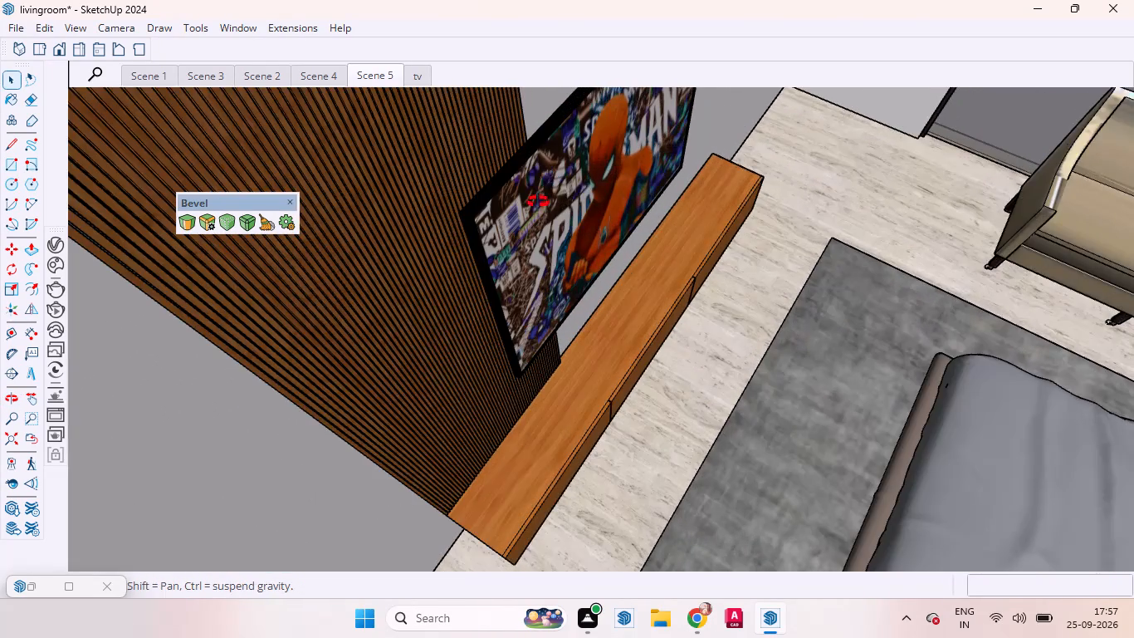
pyautogui.moveTo(538, 202); pyautogui.dragTo(498, 233, button='middle')
pyautogui.scroll(-8, 631, 288)
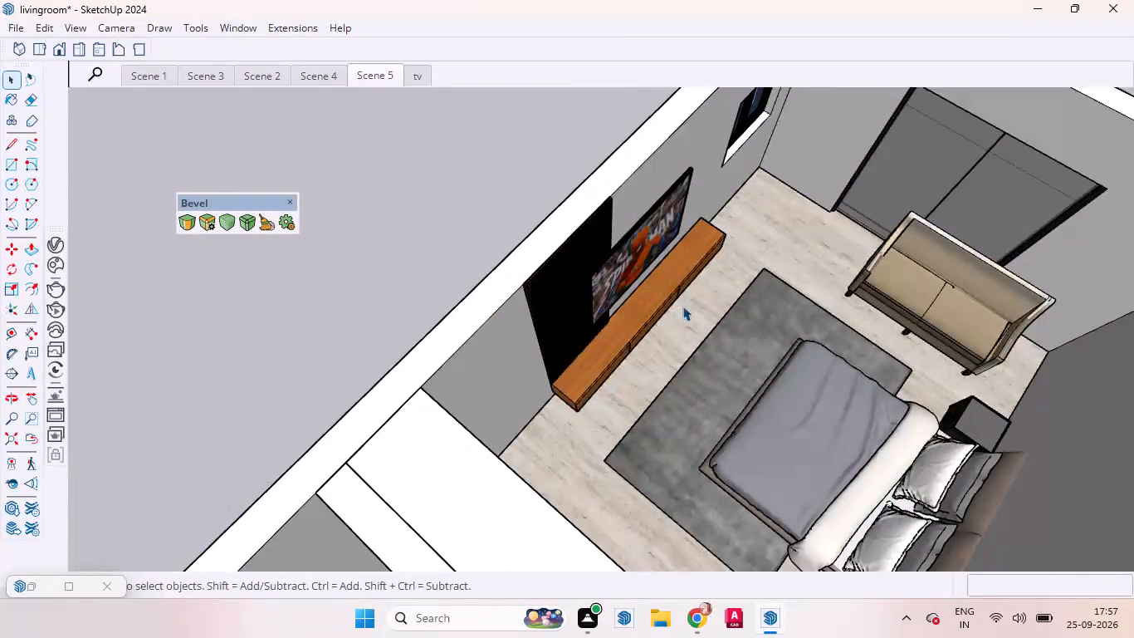
# Look over the furnished living room, balcony and bedroom from several angles.
pyautogui.moveTo(662, 312); pyautogui.dragTo(501, 294, button='middle')
pyautogui.scroll(-7, 559, 286)
pyautogui.scroll(1, 561, 268)
pyautogui.scroll(-9, 561, 267)
pyautogui.scroll(4, 639, 375)
pyautogui.moveTo(619, 449); pyautogui.dragTo(516, 290, button='middle')
pyautogui.scroll(-8, 538, 395)
pyautogui.scroll(4, 544, 395)
pyautogui.moveTo(592, 381); pyautogui.dragTo(387, 417, button='middle')
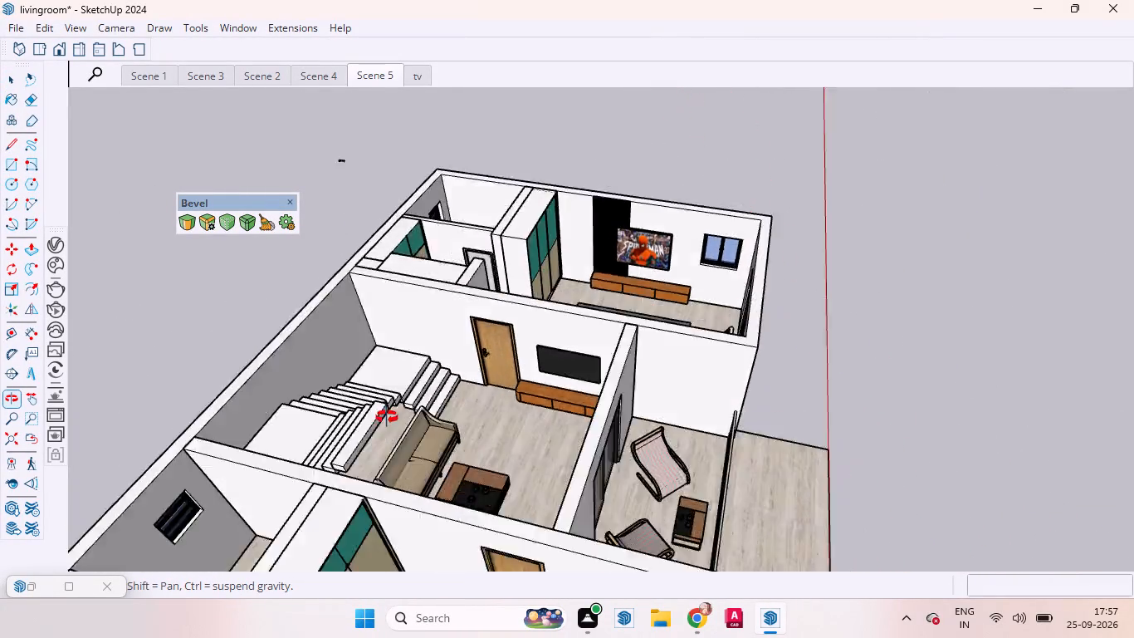
pyautogui.moveTo(387, 417); pyautogui.dragTo(305, 437, button='middle')
pyautogui.scroll(4, 514, 358)
pyautogui.scroll(-1, 517, 358)
pyautogui.scroll(1, 517, 358)
pyautogui.moveTo(442, 341); pyautogui.dragTo(177, 374, button='middle')
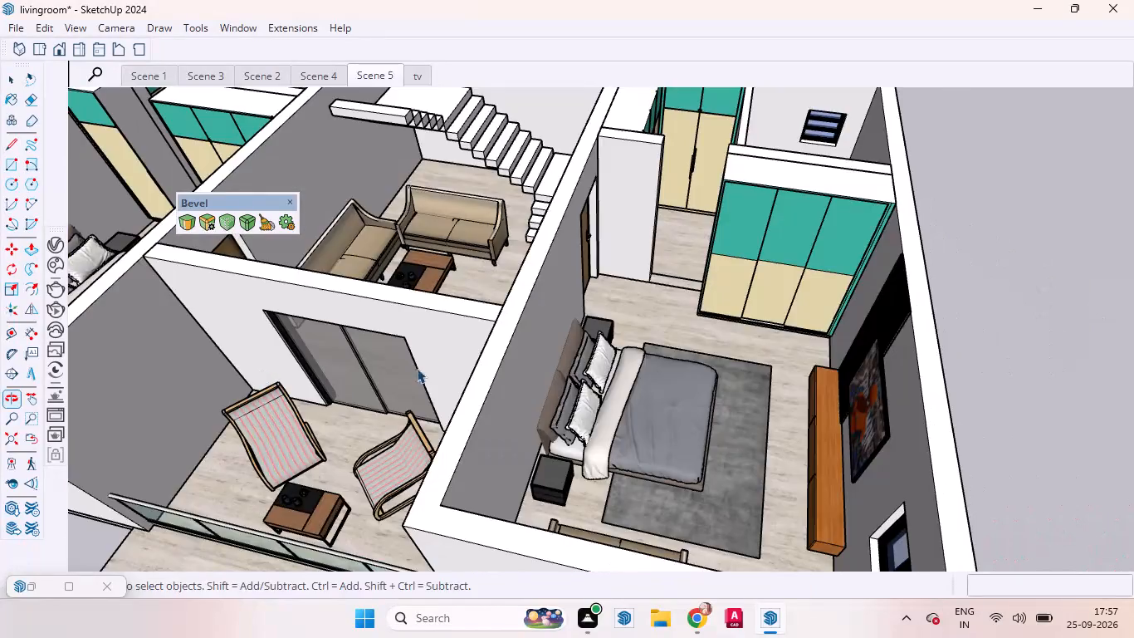
pyautogui.moveTo(436, 368); pyautogui.dragTo(269, 356, button='middle')
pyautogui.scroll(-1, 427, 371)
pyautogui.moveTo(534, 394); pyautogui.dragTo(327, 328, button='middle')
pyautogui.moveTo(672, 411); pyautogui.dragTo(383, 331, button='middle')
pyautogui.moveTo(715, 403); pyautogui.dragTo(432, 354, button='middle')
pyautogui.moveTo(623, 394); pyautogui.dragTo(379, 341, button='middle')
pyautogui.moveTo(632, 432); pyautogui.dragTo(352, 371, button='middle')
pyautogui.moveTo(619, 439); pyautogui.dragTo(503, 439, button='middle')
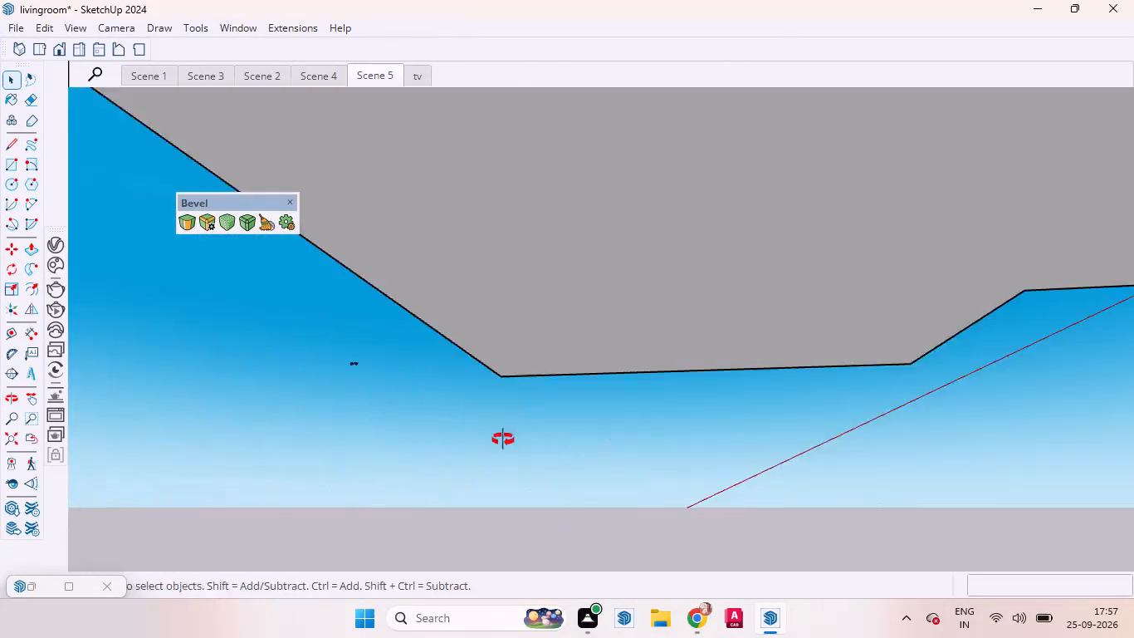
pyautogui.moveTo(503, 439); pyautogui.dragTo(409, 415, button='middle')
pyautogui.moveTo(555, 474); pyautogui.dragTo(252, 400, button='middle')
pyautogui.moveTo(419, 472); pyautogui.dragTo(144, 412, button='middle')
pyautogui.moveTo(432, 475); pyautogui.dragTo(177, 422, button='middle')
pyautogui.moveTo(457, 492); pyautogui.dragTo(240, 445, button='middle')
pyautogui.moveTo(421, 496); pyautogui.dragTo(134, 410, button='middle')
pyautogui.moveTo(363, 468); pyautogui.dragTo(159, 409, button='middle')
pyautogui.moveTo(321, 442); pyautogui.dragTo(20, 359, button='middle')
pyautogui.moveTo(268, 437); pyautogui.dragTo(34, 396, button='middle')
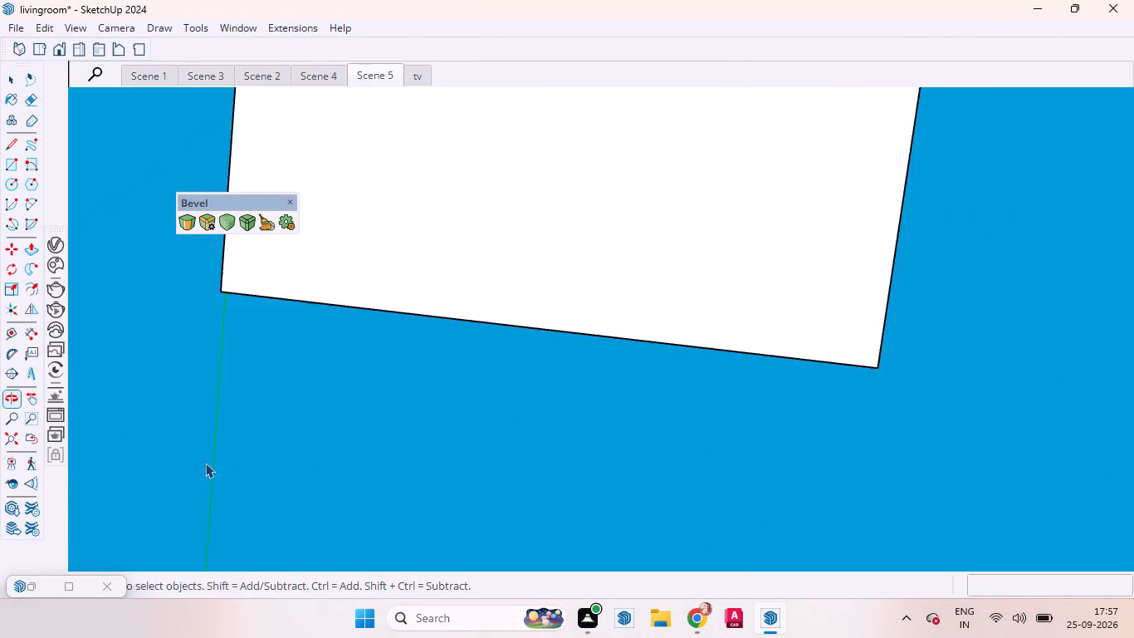
# Examine the house from the front and above, closing in on the living room's TV panel, cabinet and door.
pyautogui.moveTo(211, 468); pyautogui.dragTo(71, 415, button='middle')
pyautogui.moveTo(217, 490); pyautogui.dragTo(85, 451, button='middle')
pyautogui.scroll(-5, 296, 467)
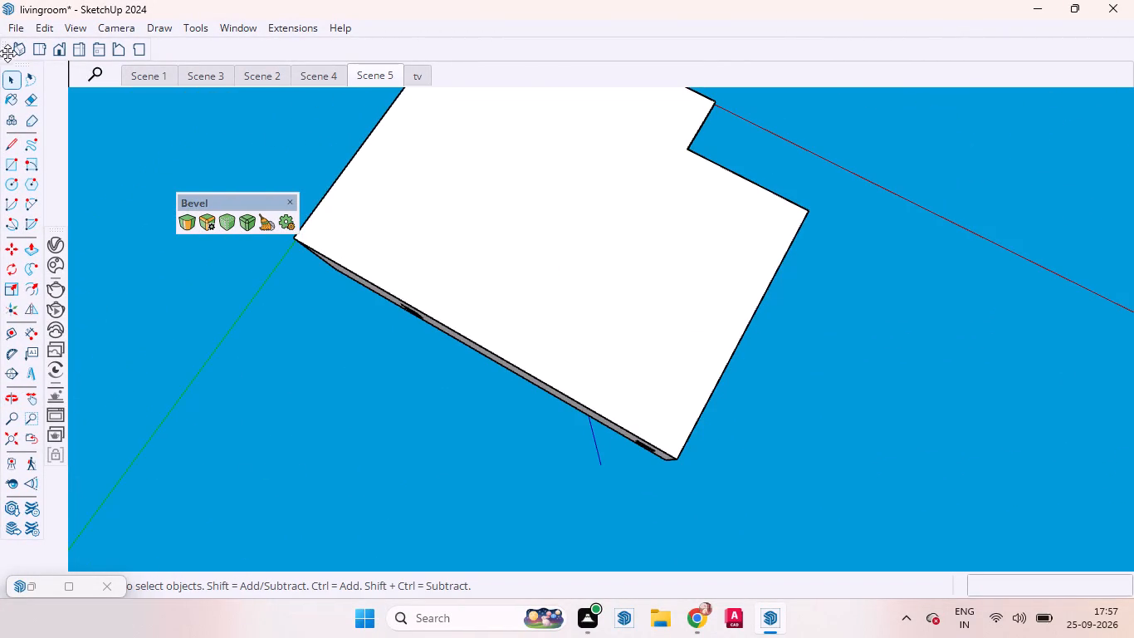
pyautogui.click(67, 47)
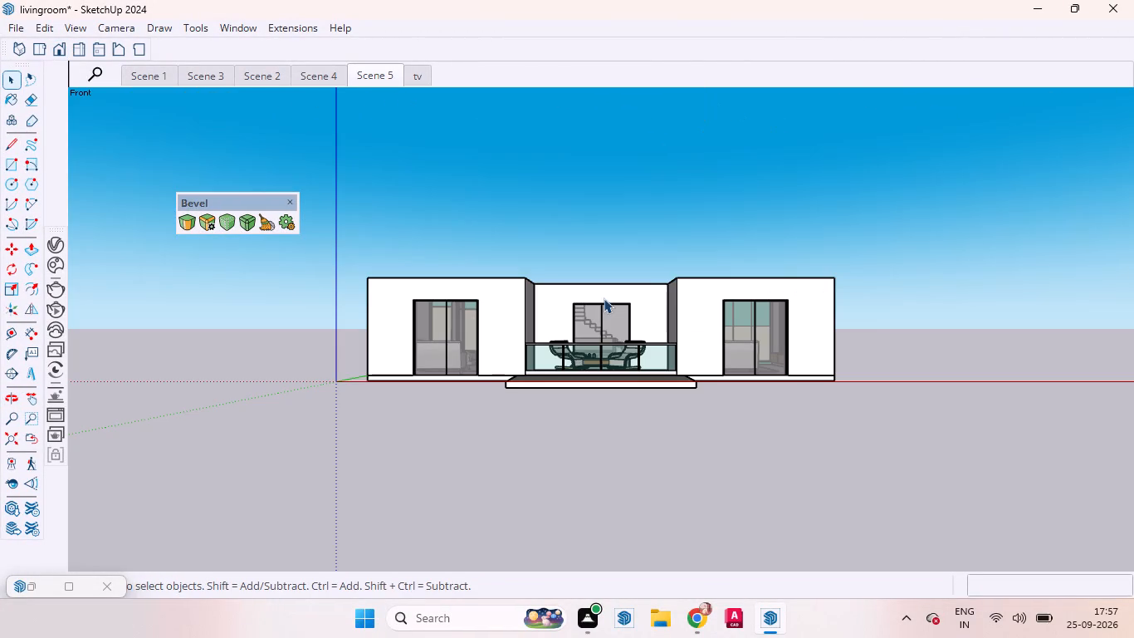
pyautogui.scroll(5, 638, 326)
pyautogui.scroll(-1, 637, 317)
pyautogui.moveTo(578, 268); pyautogui.dragTo(804, 538, button='middle')
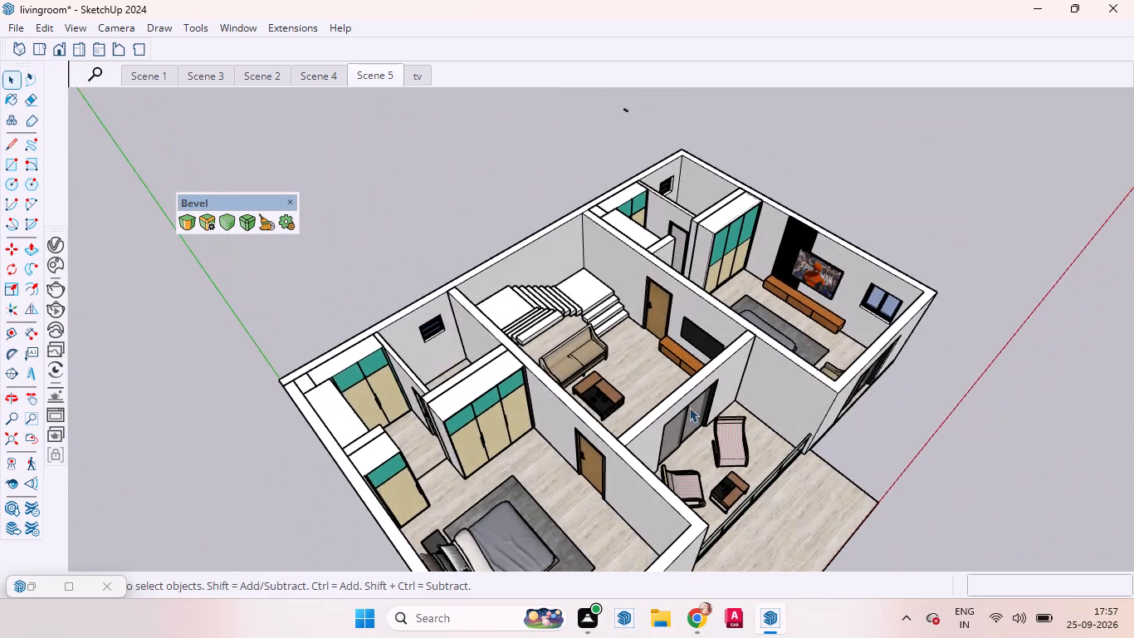
pyautogui.scroll(1, 598, 320)
pyautogui.scroll(-2, 603, 317)
pyautogui.scroll(3, 608, 316)
pyautogui.moveTo(697, 344); pyautogui.dragTo(796, 323, button='middle')
pyautogui.scroll(6, 699, 345)
pyautogui.moveTo(688, 404); pyautogui.dragTo(755, 324, button='middle')
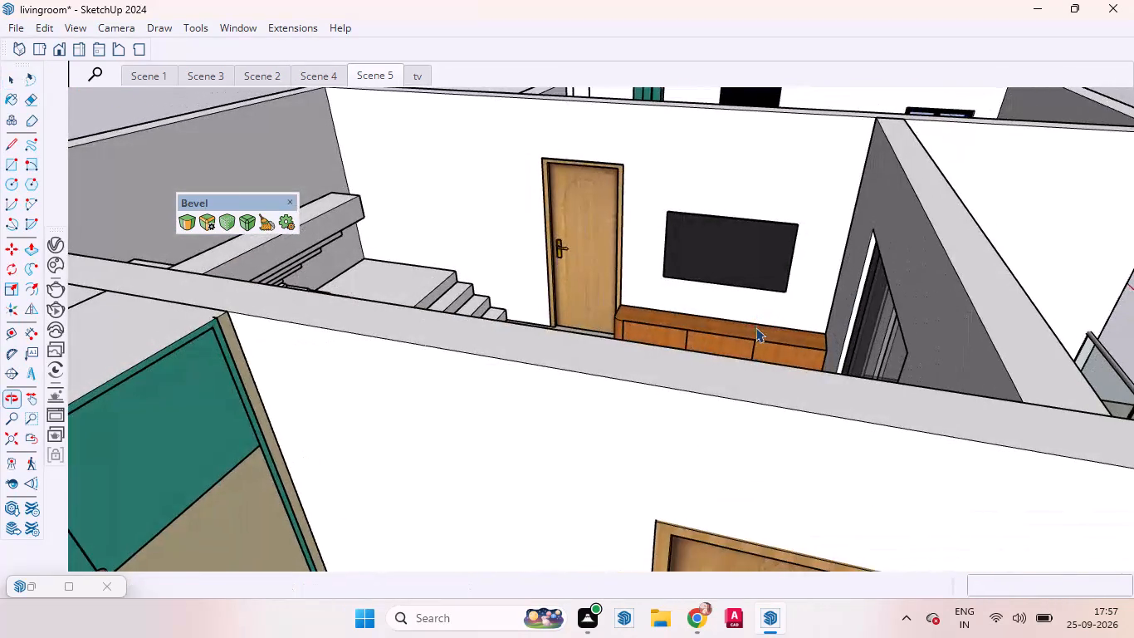
pyautogui.scroll(4, 712, 328)
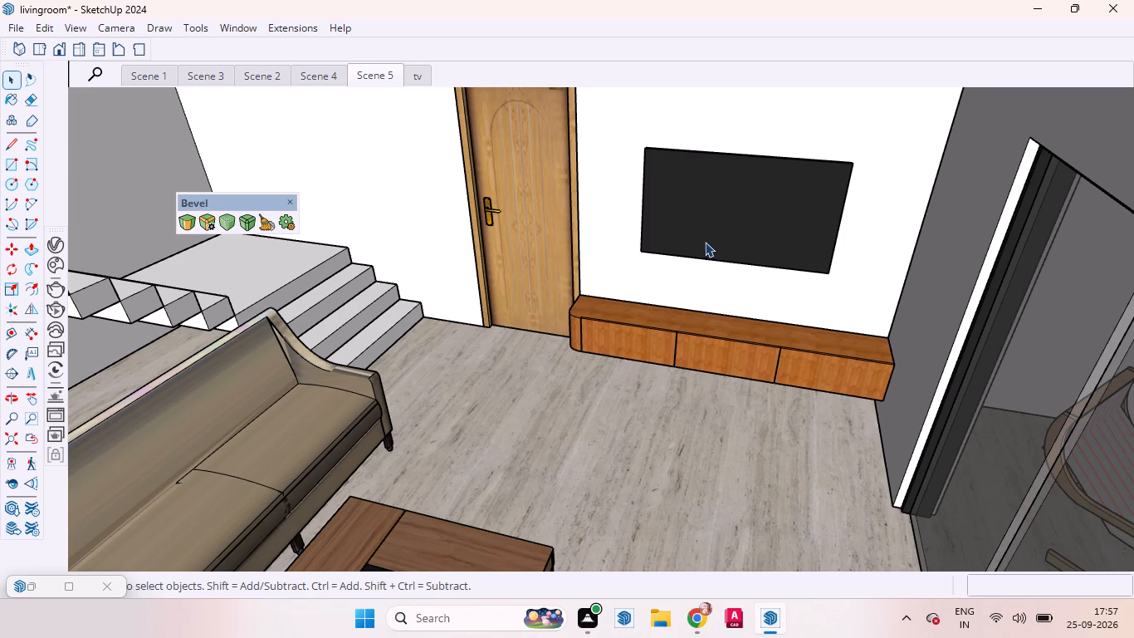
pyautogui.scroll(-3, 666, 234)
pyautogui.scroll(4, 660, 238)
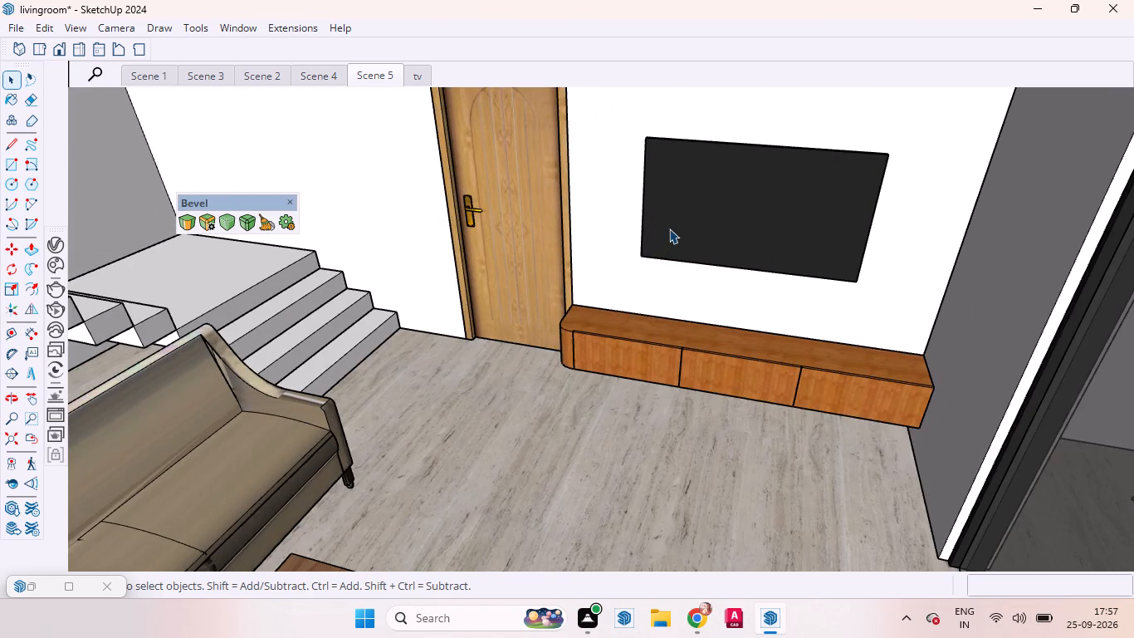
pyautogui.moveTo(669, 233); pyautogui.dragTo(704, 264, button='middle')
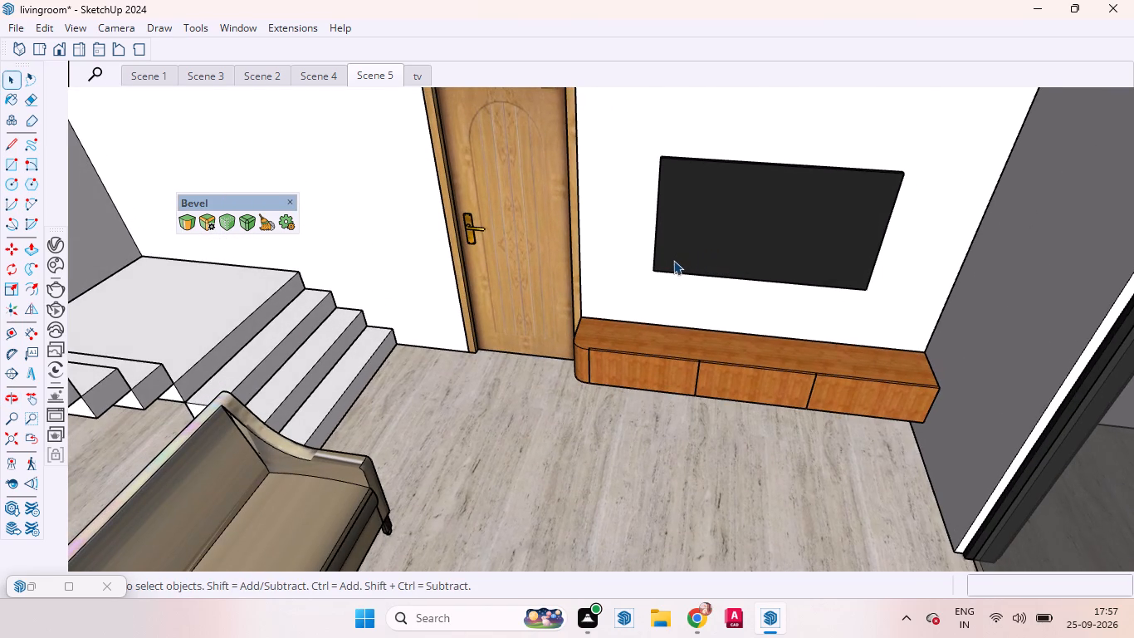
pyautogui.scroll(-5, 677, 263)
pyautogui.scroll(2, 677, 263)
pyautogui.scroll(-1, 677, 263)
pyautogui.scroll(1, 682, 266)
pyautogui.moveTo(687, 280); pyautogui.dragTo(703, 238, button='middle')
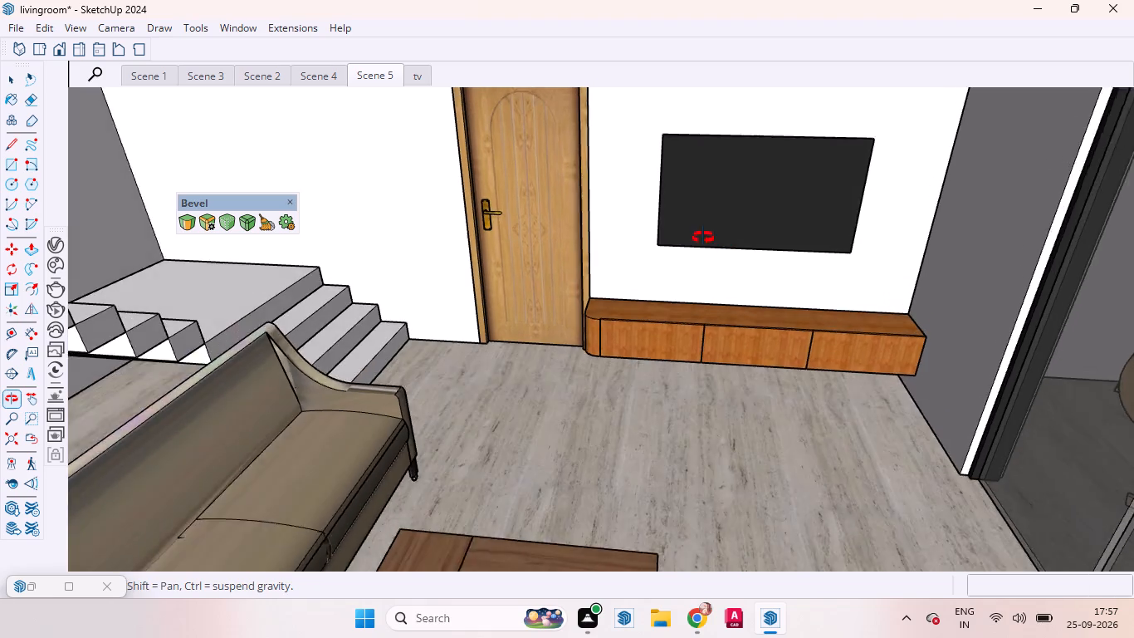
pyautogui.moveTo(703, 238); pyautogui.dragTo(703, 252, button='middle')
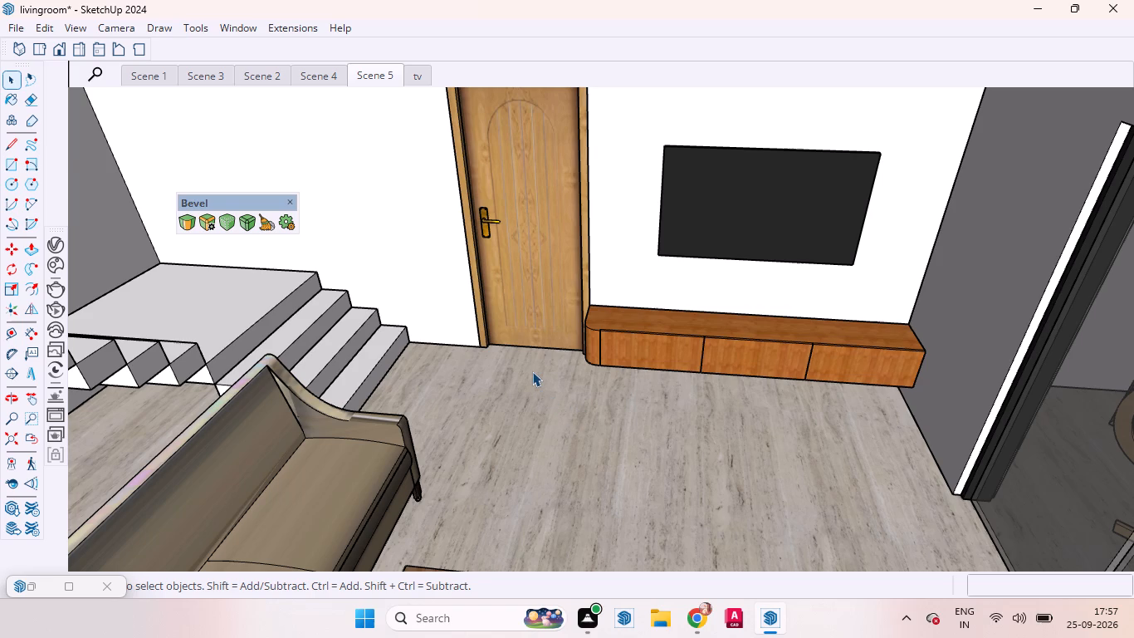
pyautogui.keyDown('ctrl'); pyautogui.scroll(6, 532, 371); pyautogui.keyUp('ctrl')
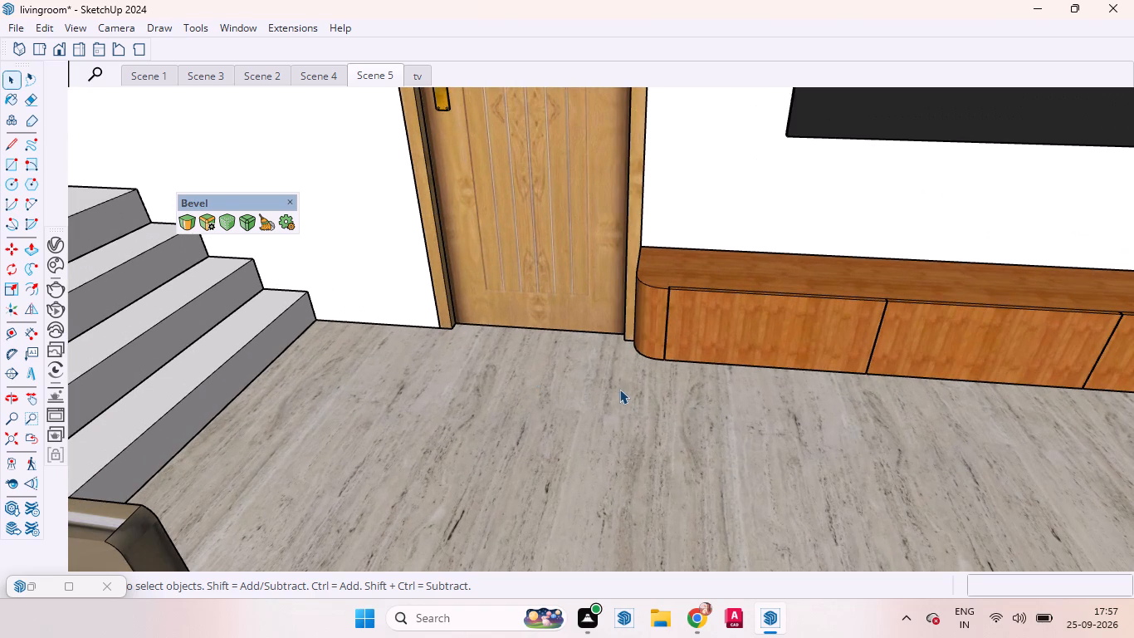
pyautogui.moveTo(668, 442); pyautogui.dragTo(711, 397, button='middle')
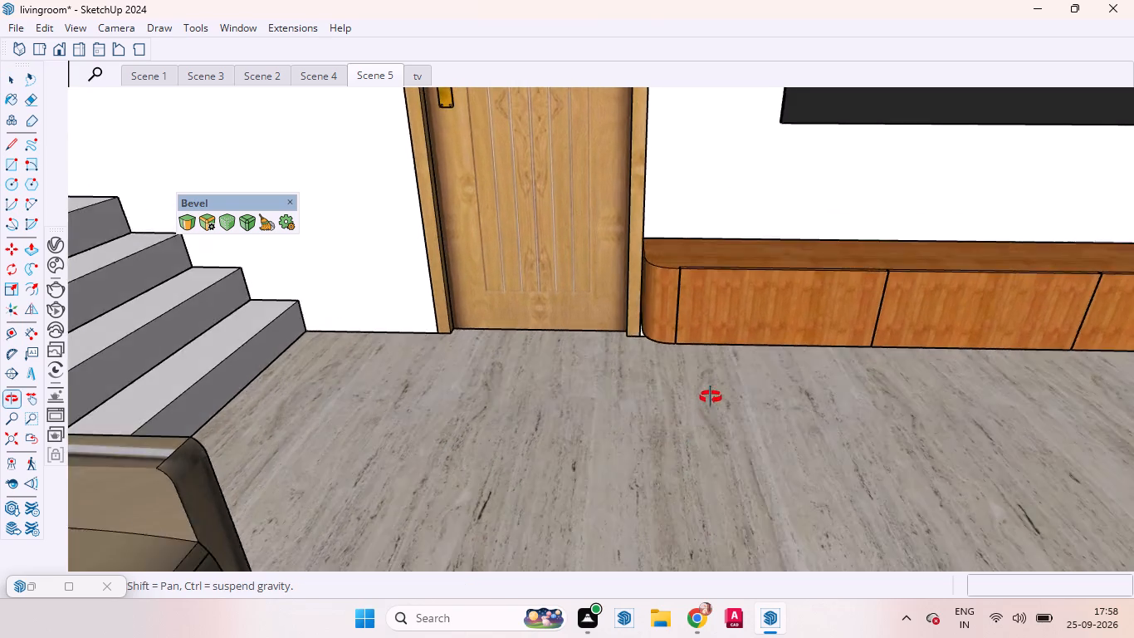
pyautogui.moveTo(711, 397); pyautogui.dragTo(648, 426, button='middle')
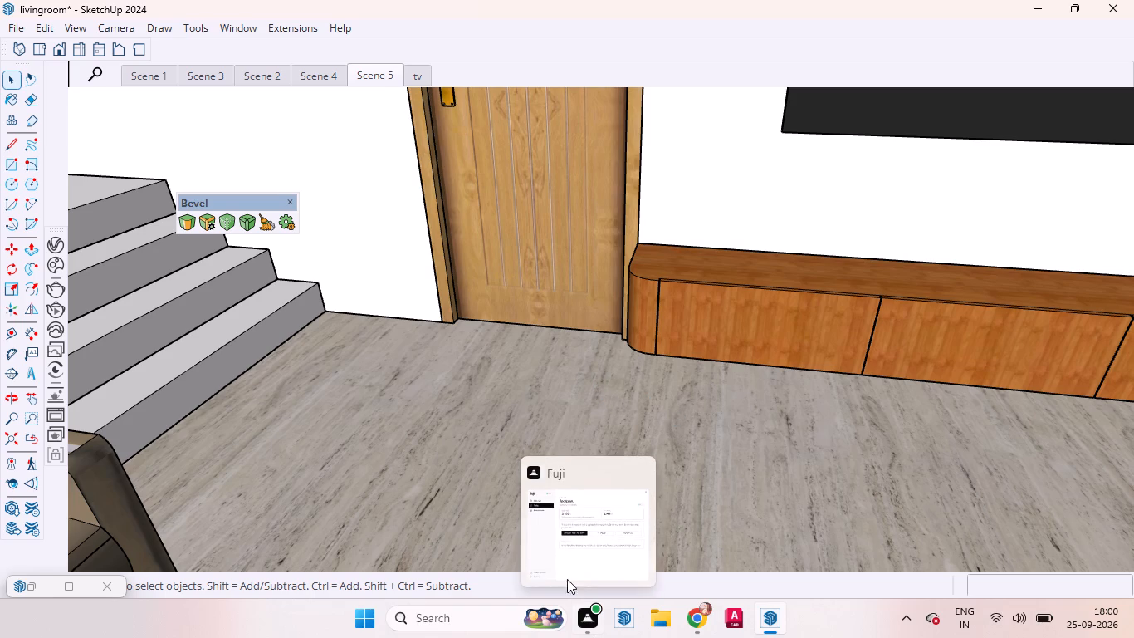
# Look over the room layout from above and the living room's TV wall alongside the bedroom behind it.
pyautogui.scroll(-1, 557, 302)
pyautogui.scroll(4, 557, 304)
pyautogui.scroll(-5, 557, 304)
pyautogui.scroll(4, 558, 305)
pyautogui.scroll(-4, 558, 305)
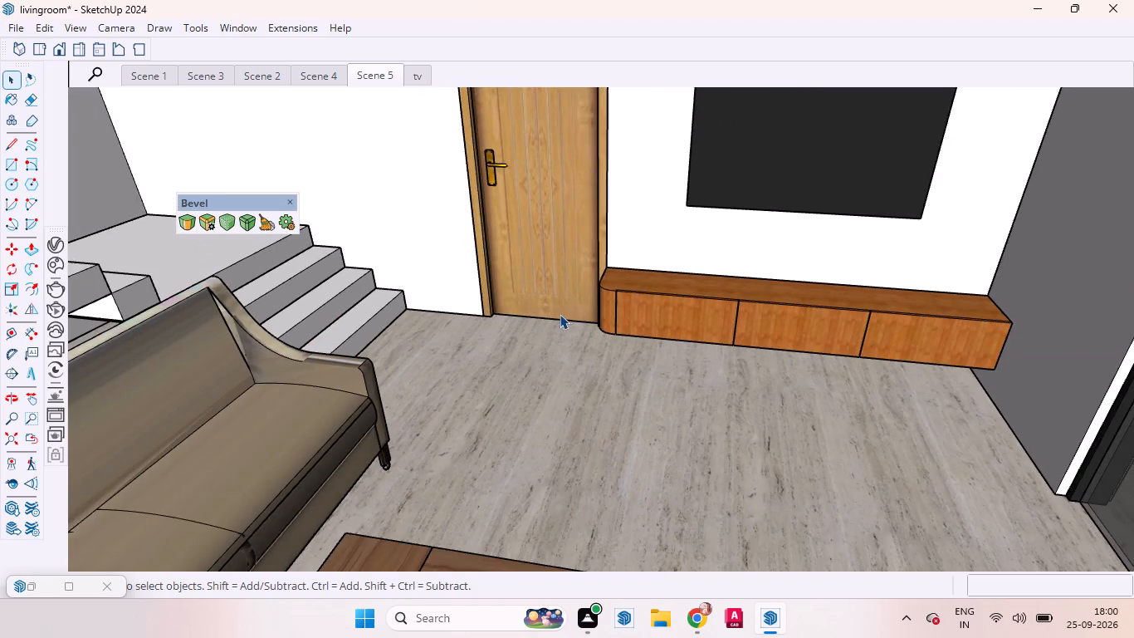
pyautogui.scroll(-3, 567, 319)
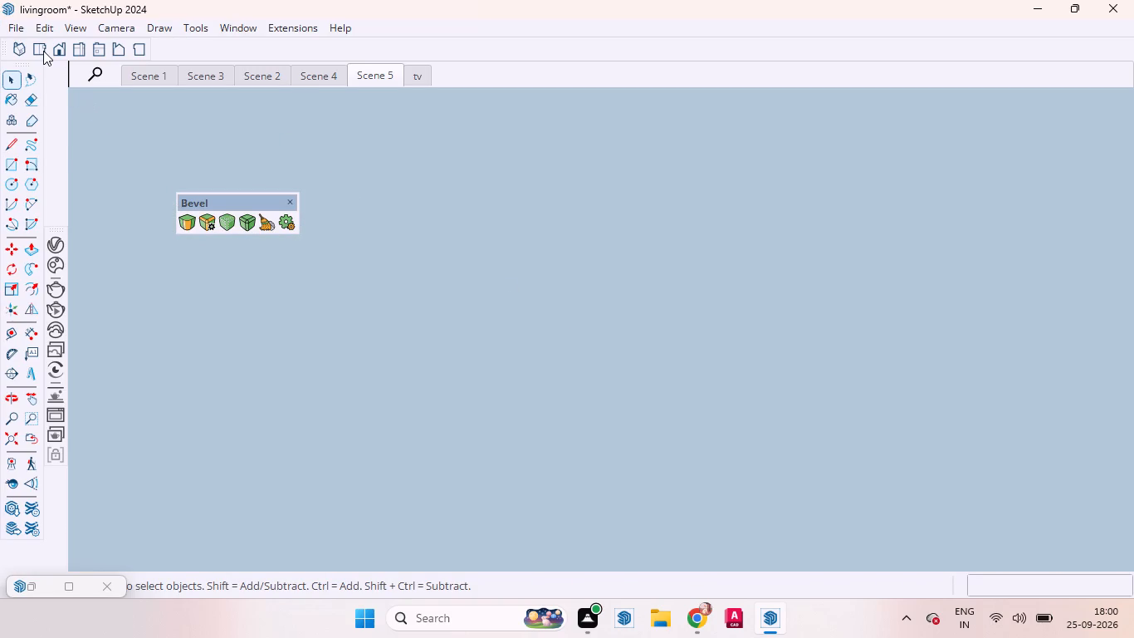
pyautogui.click(38, 43)
pyautogui.scroll(-9, 590, 264)
pyautogui.scroll(4, 600, 325)
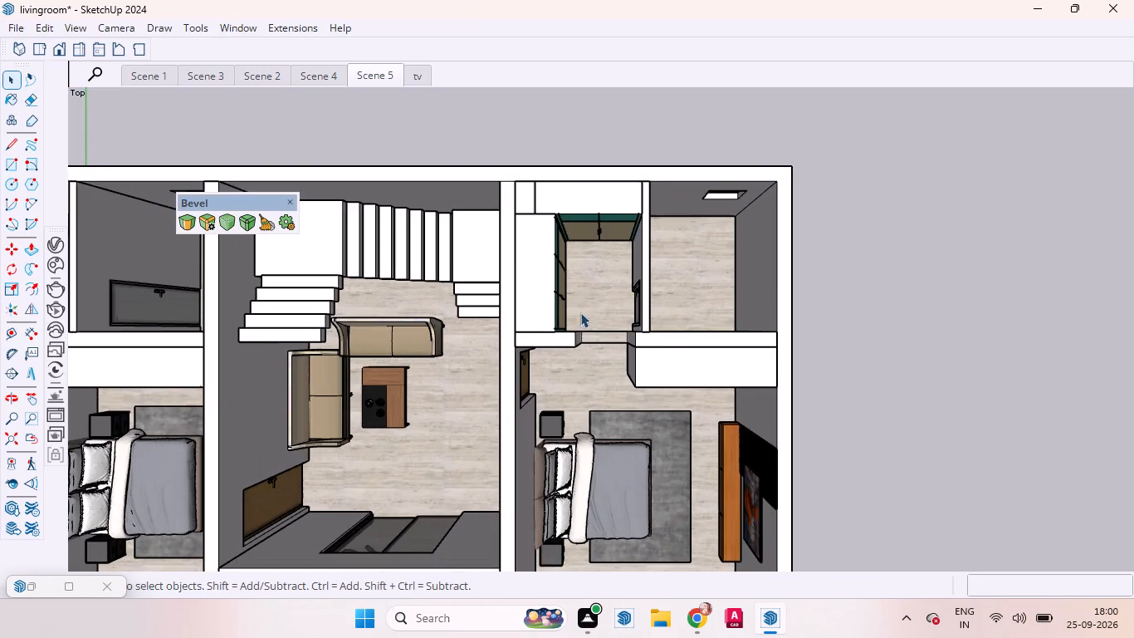
pyautogui.moveTo(472, 369); pyautogui.dragTo(649, 141, button='middle')
pyautogui.moveTo(599, 313); pyautogui.dragTo(787, 218, button='middle')
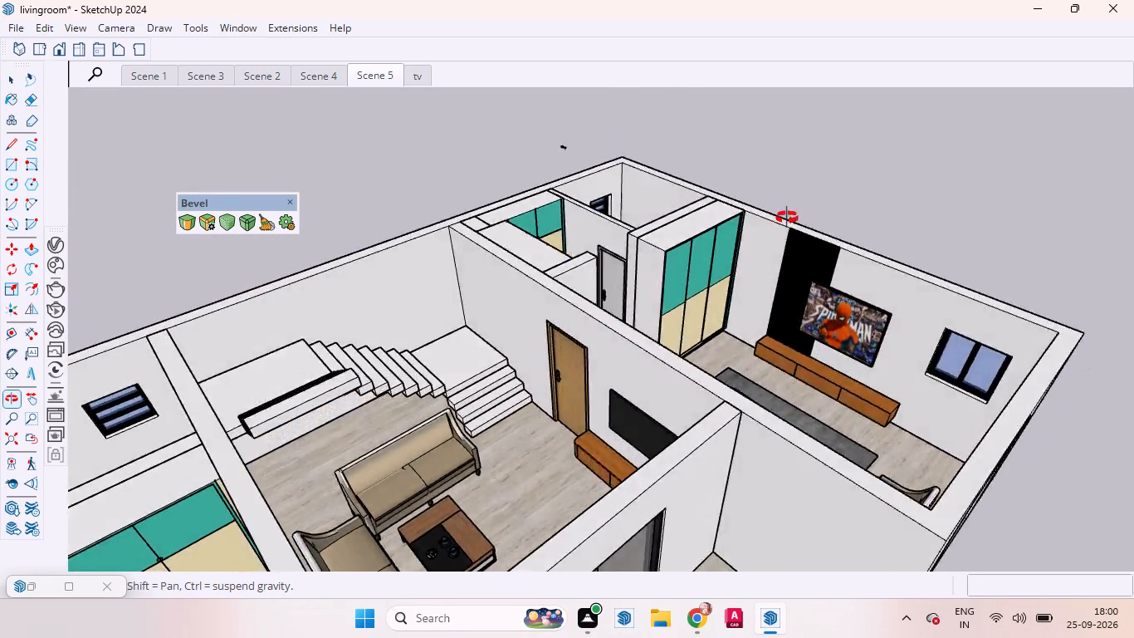
pyautogui.moveTo(787, 218); pyautogui.dragTo(1013, 180, button='middle')
pyautogui.scroll(10, 918, 202)
pyautogui.scroll(-4, 751, 302)
pyautogui.scroll(2, 750, 302)
pyautogui.scroll(-1, 748, 302)
pyautogui.scroll(1, 743, 300)
pyautogui.scroll(-6, 743, 300)
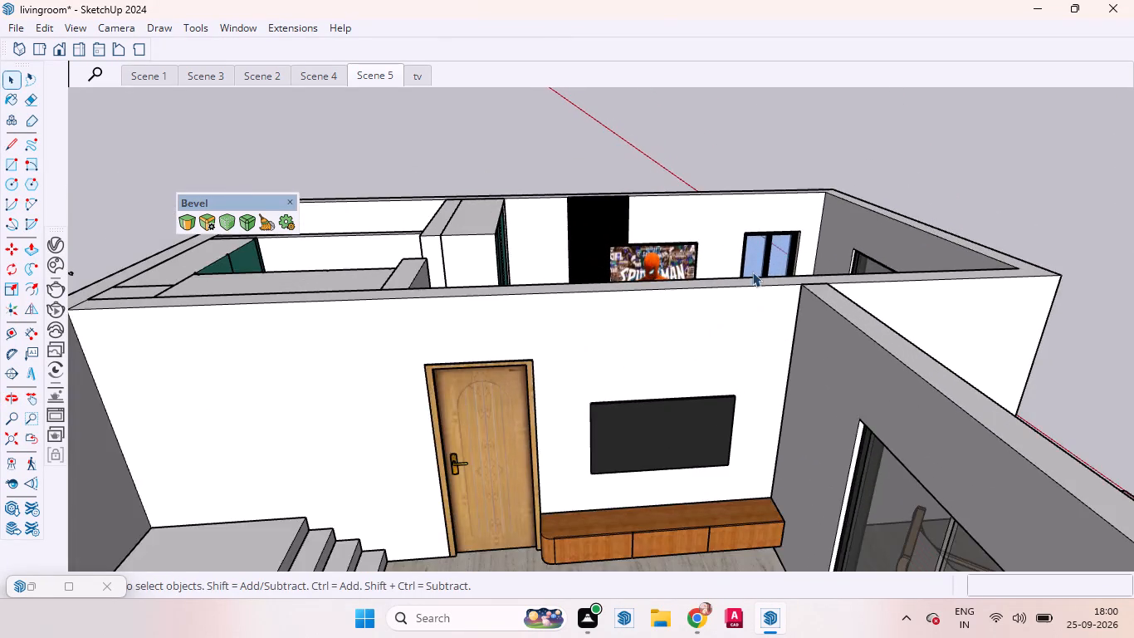
# Draw a rectangle about 7' 6" by 5' 7" on the bedroom TV wall, from the slatted panel's upper corner to the cabinet's far back corner.
pyautogui.moveTo(747, 291); pyautogui.dragTo(705, 430, button='middle')
pyautogui.scroll(5, 749, 252)
pyautogui.scroll(-3, 750, 252)
pyautogui.scroll(2, 750, 248)
pyautogui.scroll(-3, 750, 249)
pyautogui.scroll(11, 750, 249)
pyautogui.scroll(-6, 745, 253)
pyautogui.doubleClick(734, 244)
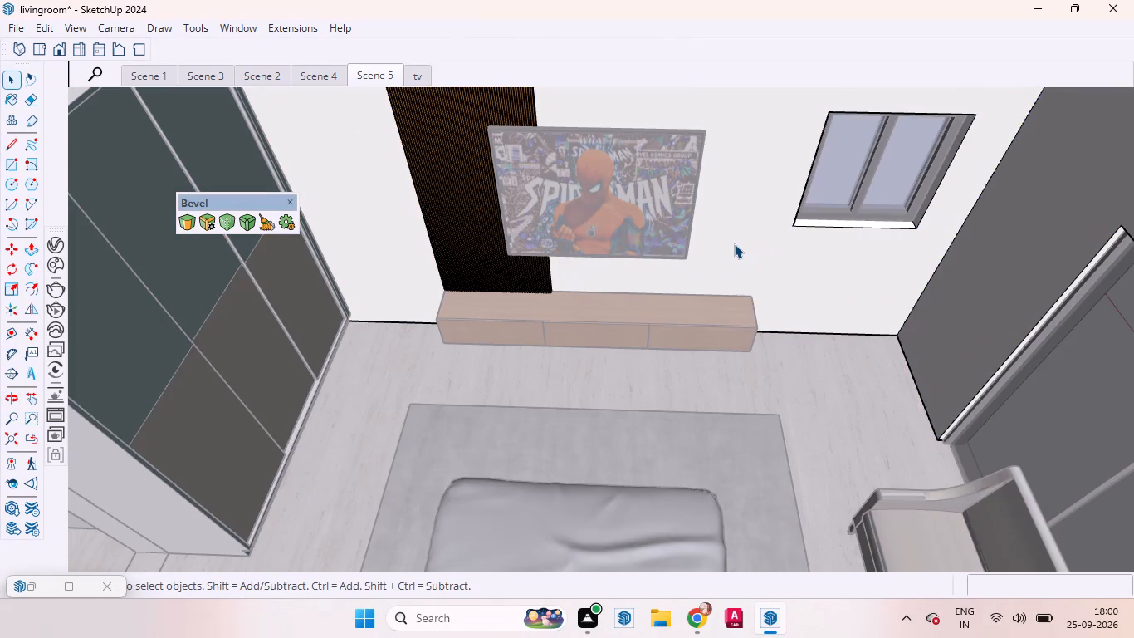
pyautogui.click(734, 244)
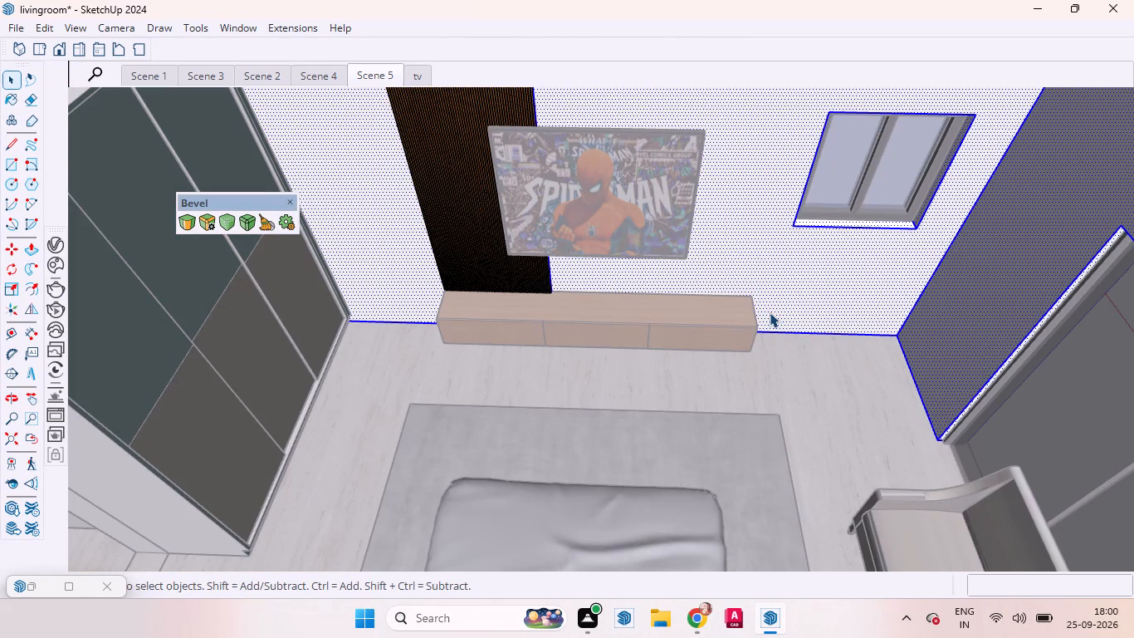
pyautogui.press('l')
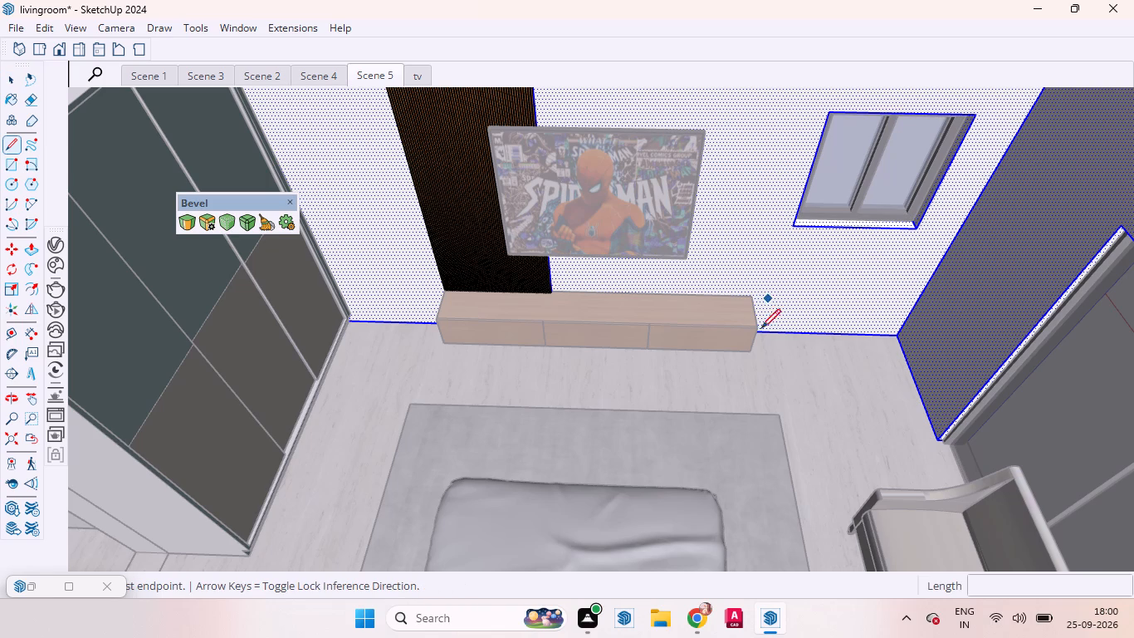
pyautogui.scroll(-4, 755, 341)
pyautogui.scroll(1, 750, 348)
pyautogui.press('space')
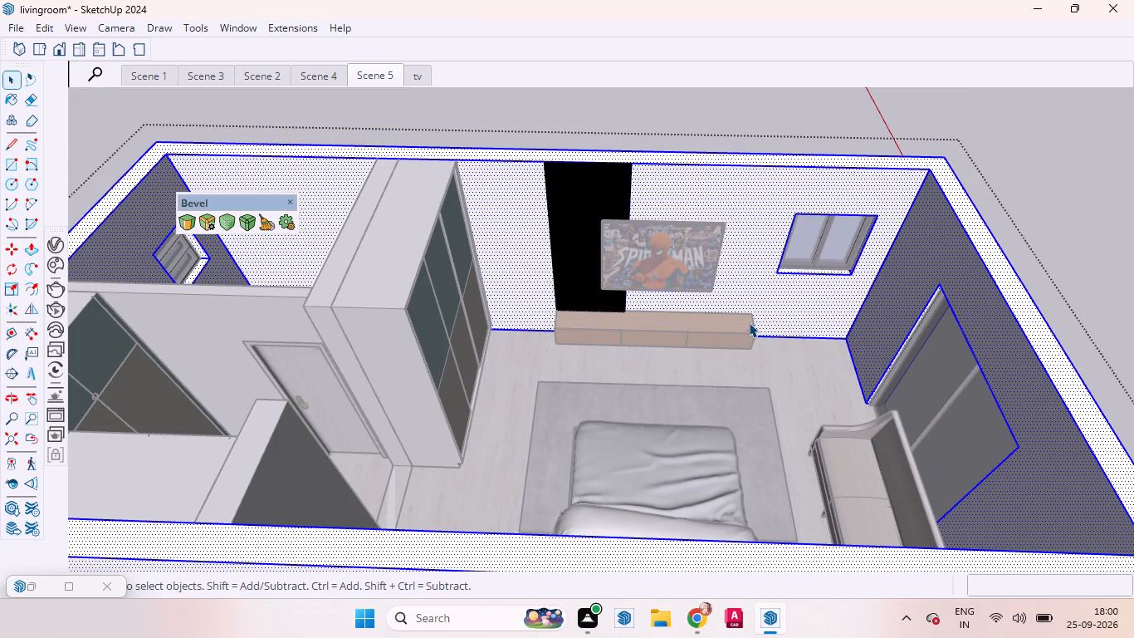
pyautogui.press('r')
pyautogui.scroll(11, 642, 166)
pyautogui.scroll(-2, 640, 164)
pyautogui.scroll(18, 640, 164)
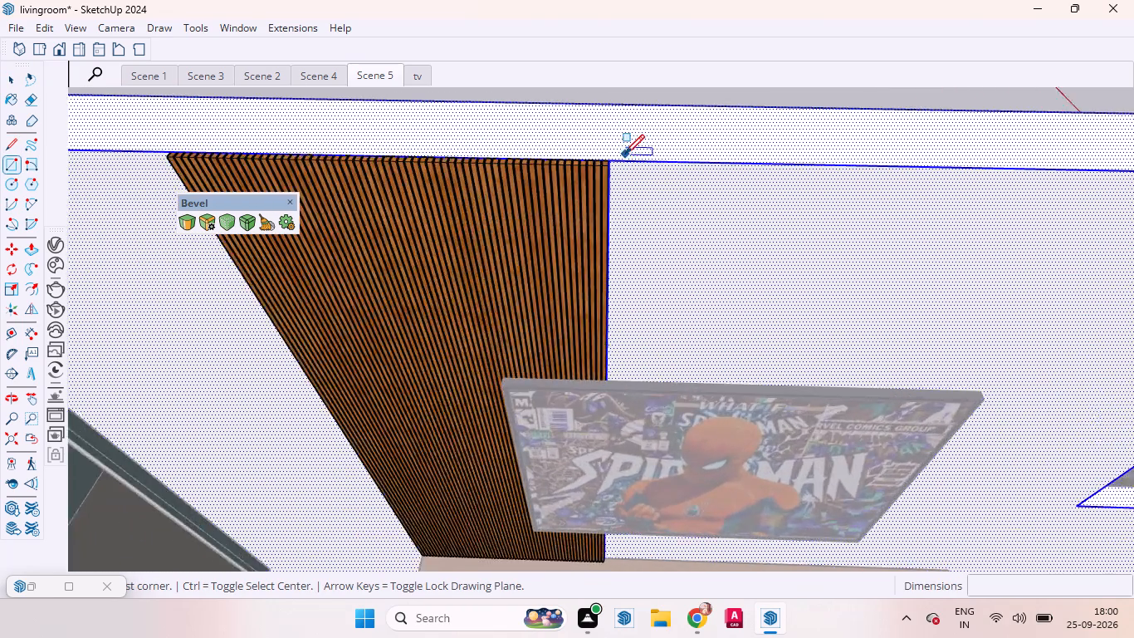
pyautogui.scroll(5, 625, 154)
pyautogui.scroll(-3, 625, 154)
pyautogui.scroll(11, 625, 154)
pyautogui.click(570, 177)
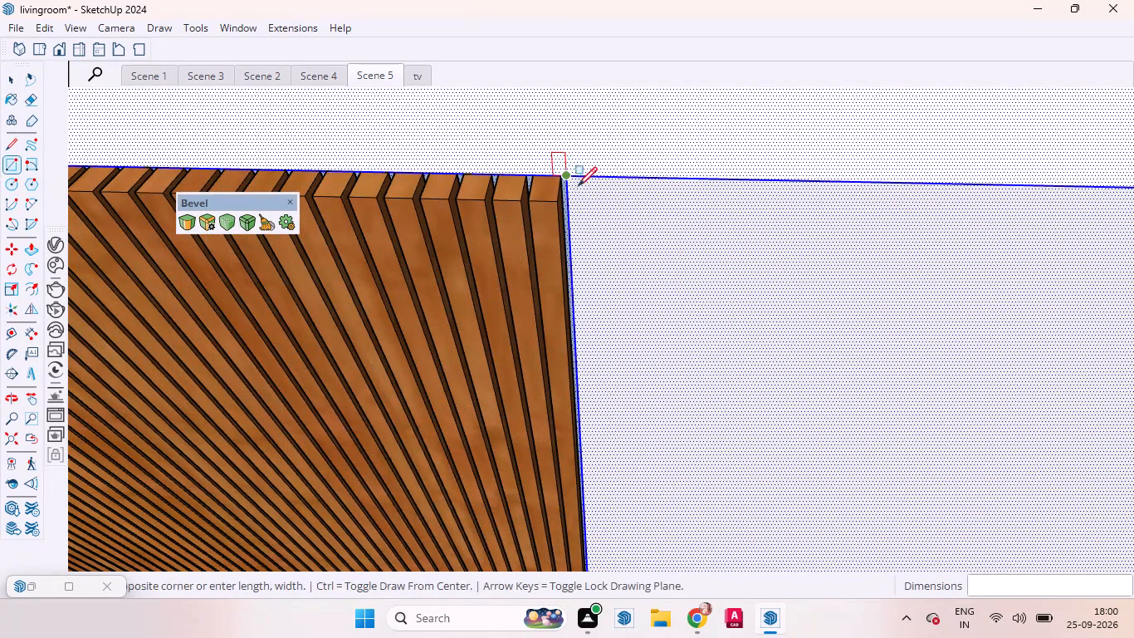
pyautogui.scroll(-7, 687, 271)
pyautogui.scroll(2, 633, 213)
pyautogui.scroll(-20, 632, 213)
pyautogui.scroll(-2, 632, 213)
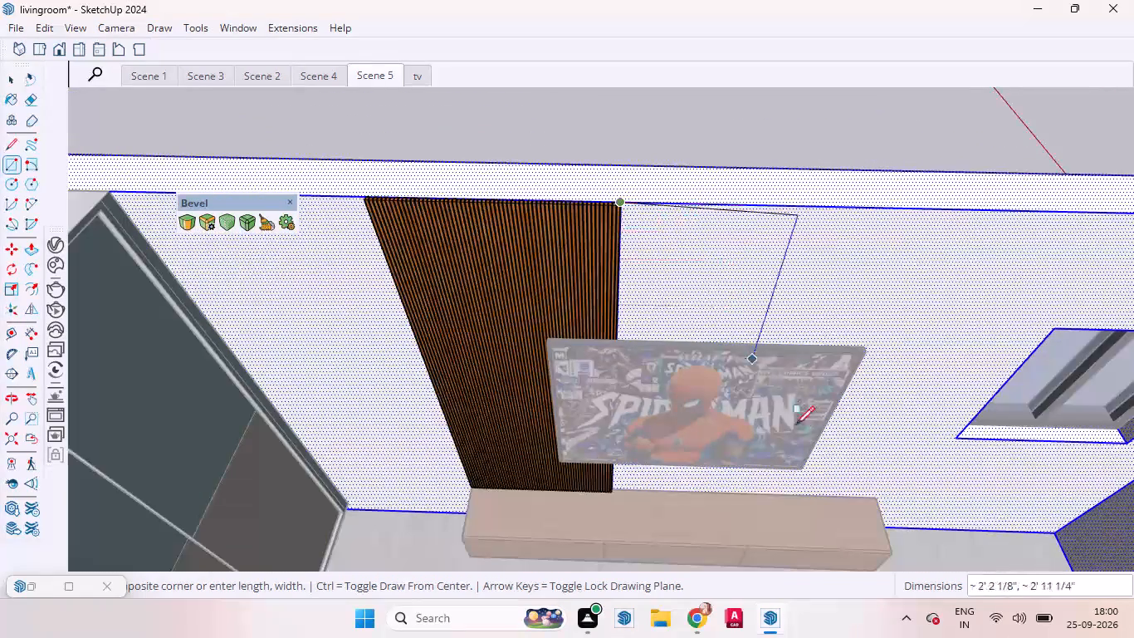
pyautogui.scroll(4, 857, 469)
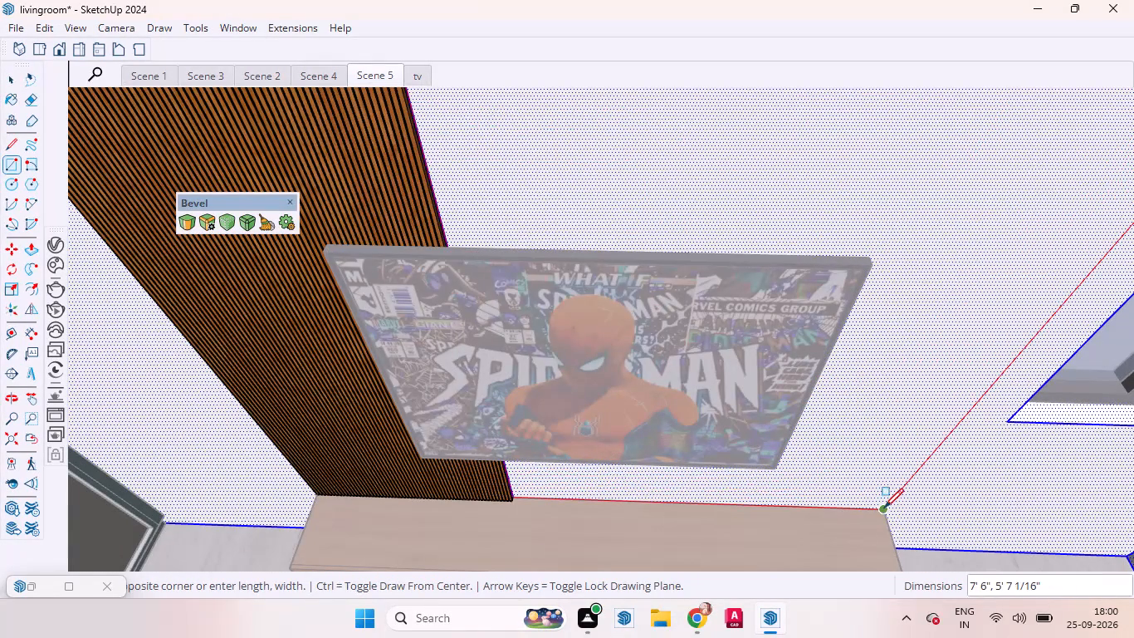
pyautogui.click(884, 508)
pyautogui.press('space')
# Create a new material textured with the pale pink marble-pattern image 61af4472a108ea21b3343e3a4db0f457 from Downloads.
pyautogui.scroll(-11, 819, 301)
pyautogui.scroll(1, 775, 310)
pyautogui.scroll(-1, 769, 307)
pyautogui.moveTo(726, 256); pyautogui.dragTo(701, 142, button='middle')
pyautogui.click(721, 213)
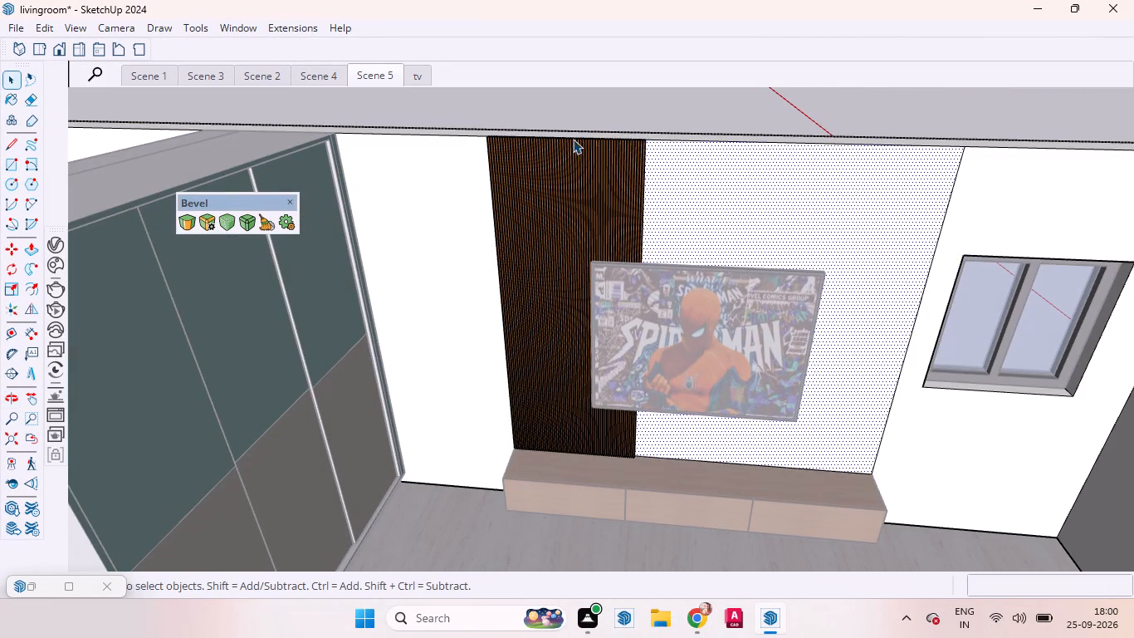
pyautogui.click(219, 24)
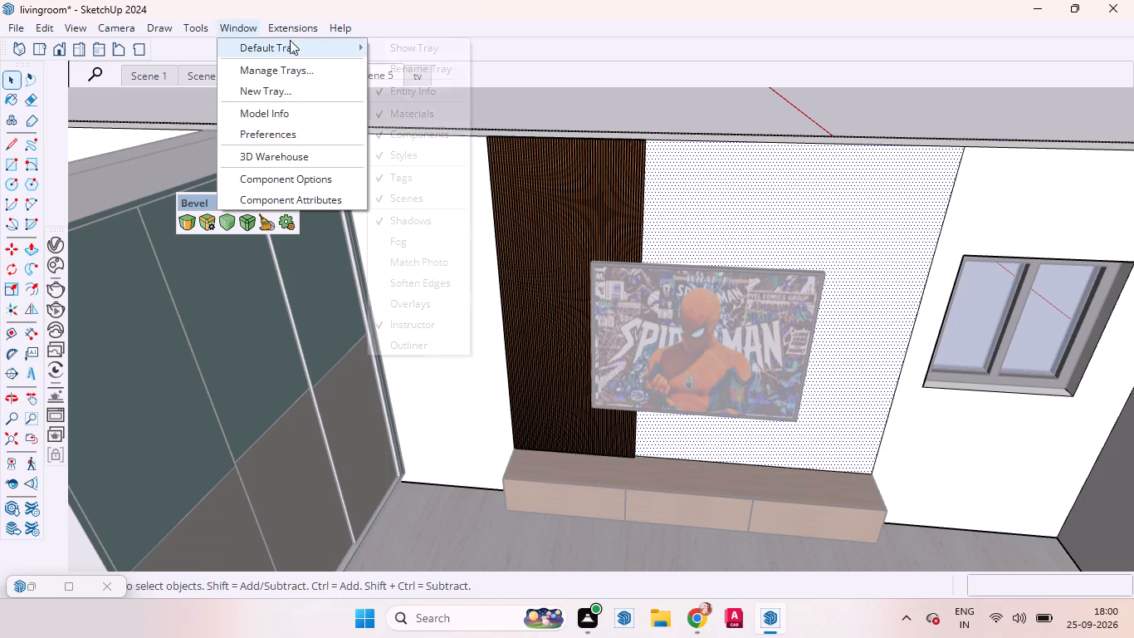
pyautogui.click(417, 45)
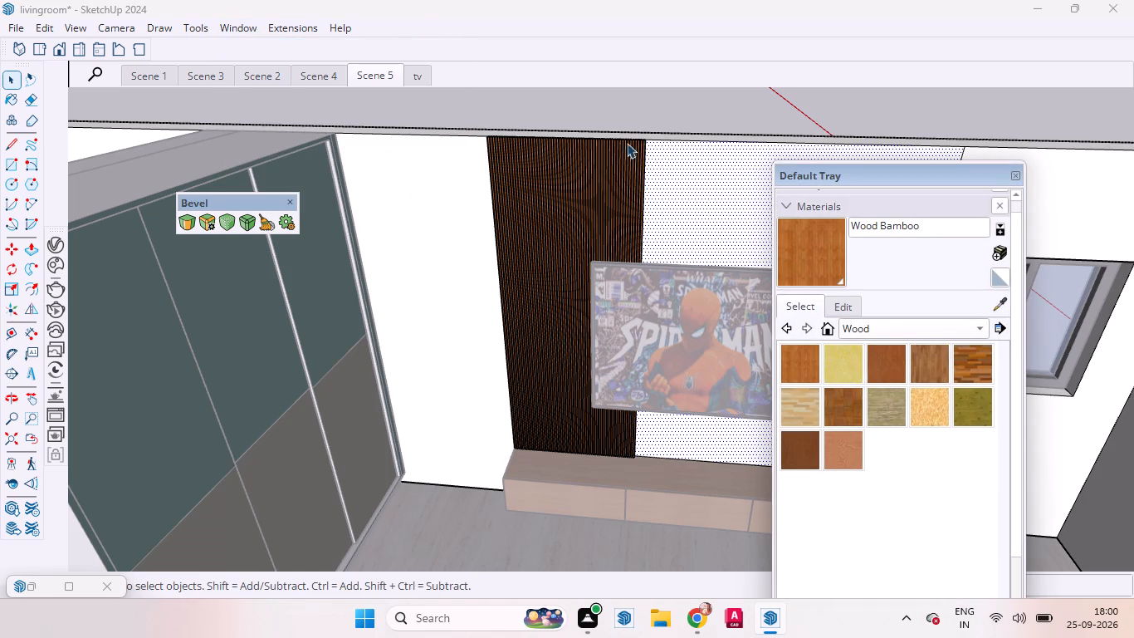
pyautogui.click(997, 254)
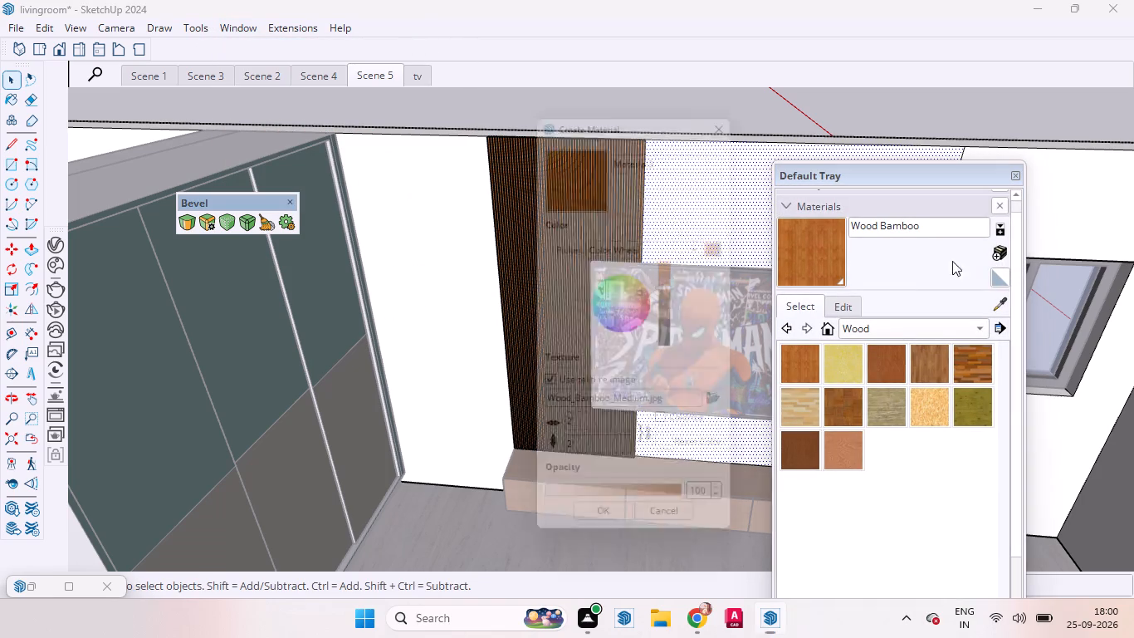
pyautogui.click(729, 412)
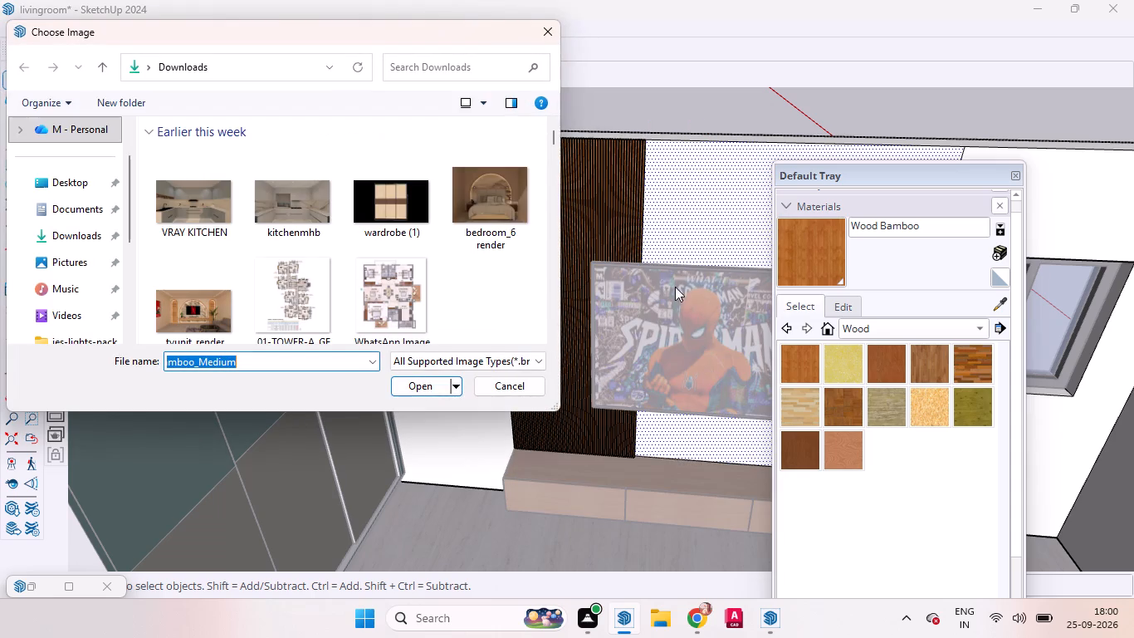
pyautogui.click(79, 230)
pyautogui.scroll(-7, 292, 258)
pyautogui.scroll(1, 295, 256)
pyautogui.scroll(-5, 295, 256)
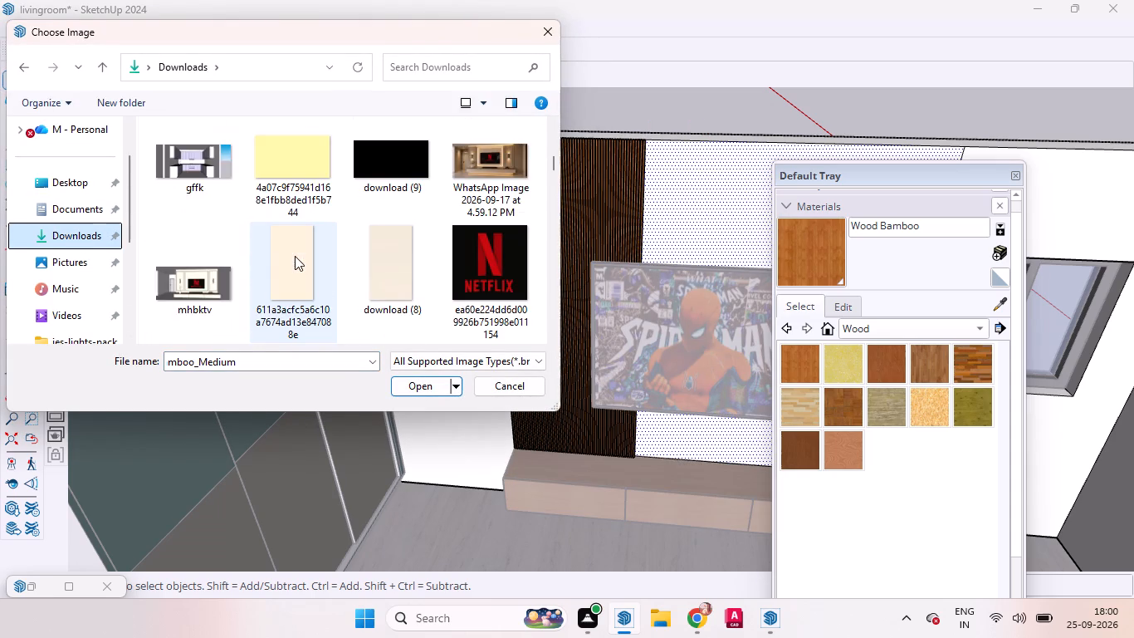
pyautogui.scroll(-1, 295, 256)
pyautogui.scroll(2, 295, 256)
pyautogui.scroll(-2, 295, 257)
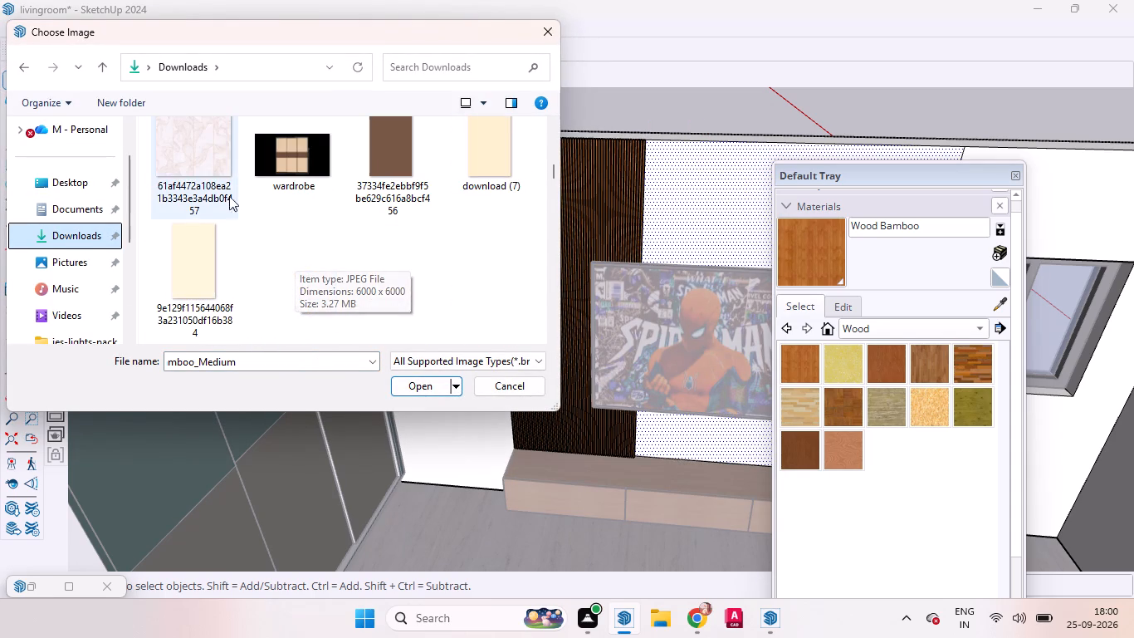
pyautogui.click(204, 141)
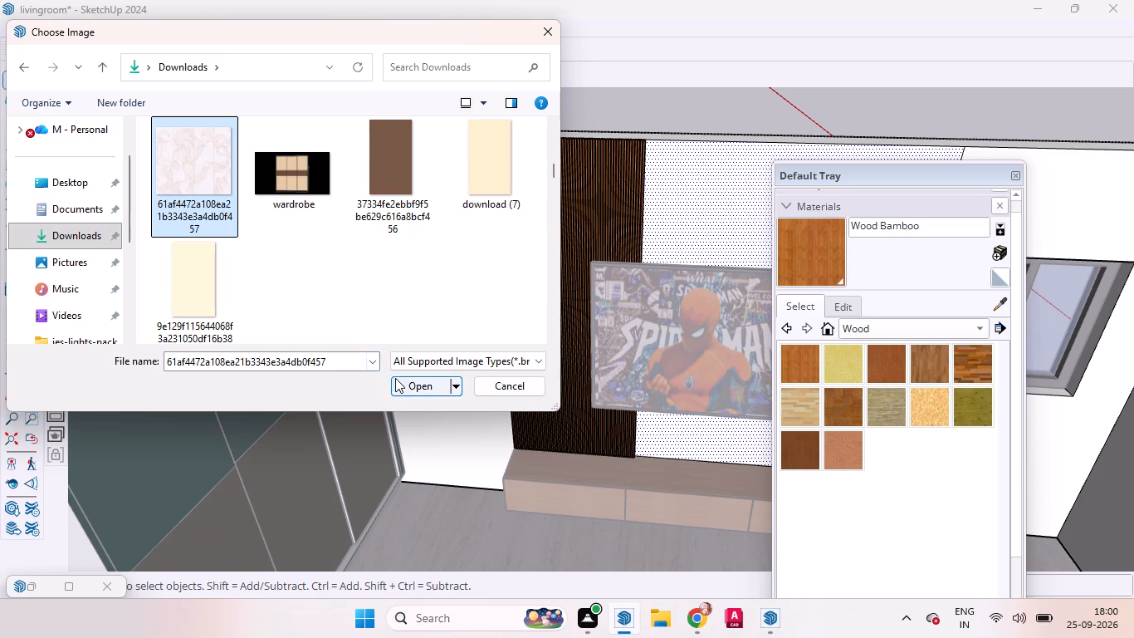
pyautogui.click(400, 381)
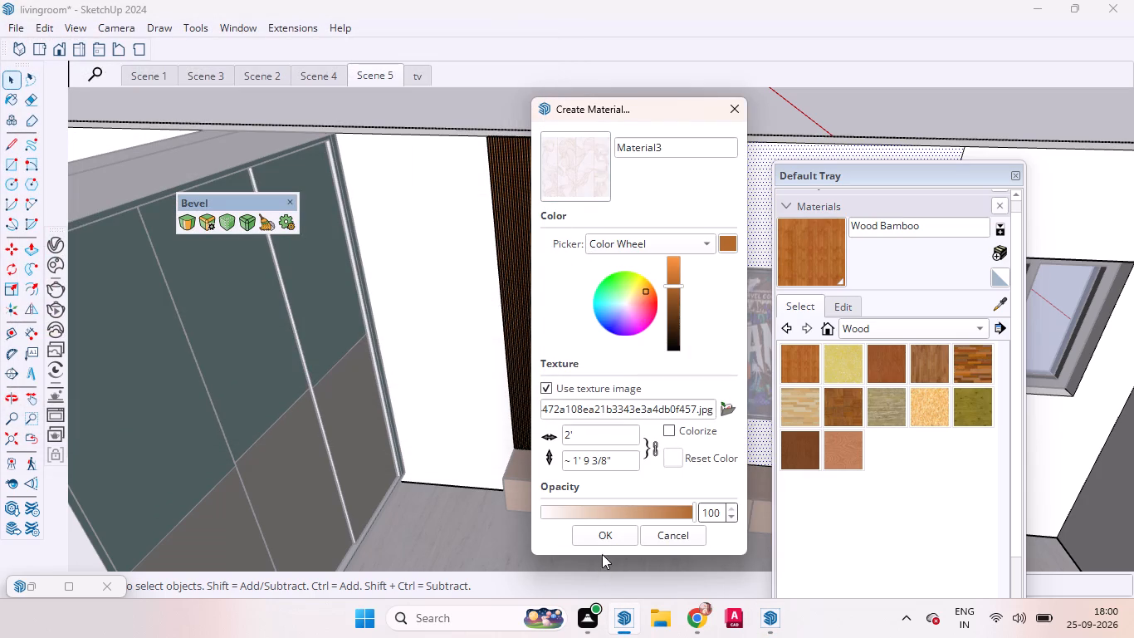
pyautogui.click(606, 543)
# Paint the rectangular wall face behind the bedroom TV with the new pale pink marble-pattern material.
pyautogui.click(741, 216)
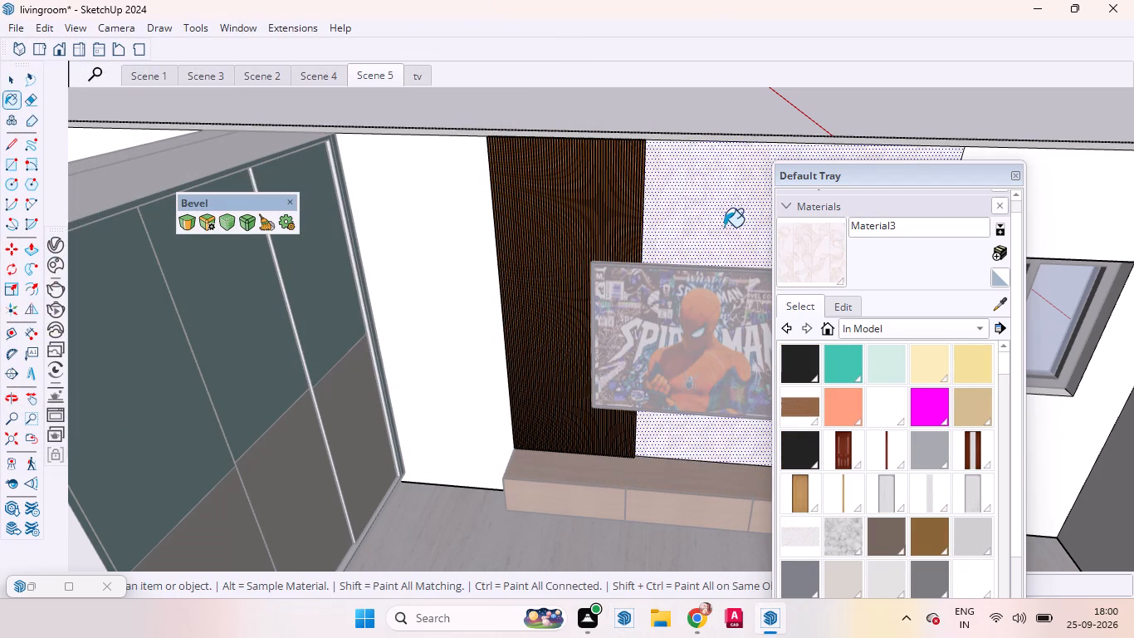
# Apply V-Ray's cubic texture projection, scaled to the bounding box, to the marble-pattern wall face behind the bedroom TV.
pyautogui.rightClick(527, 52)
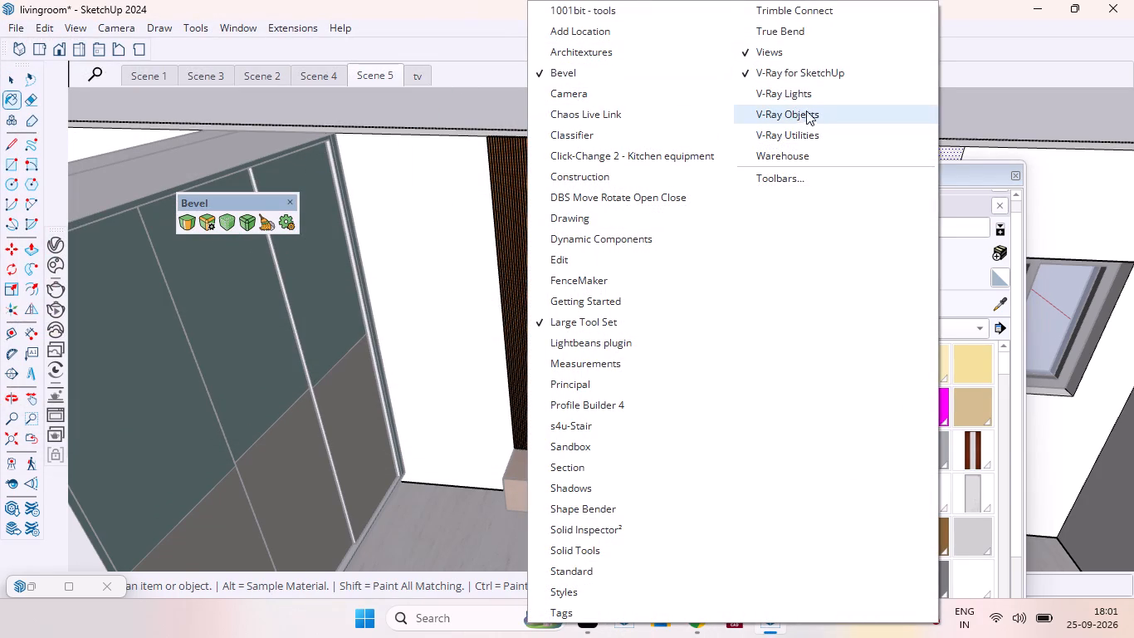
pyautogui.click(813, 125)
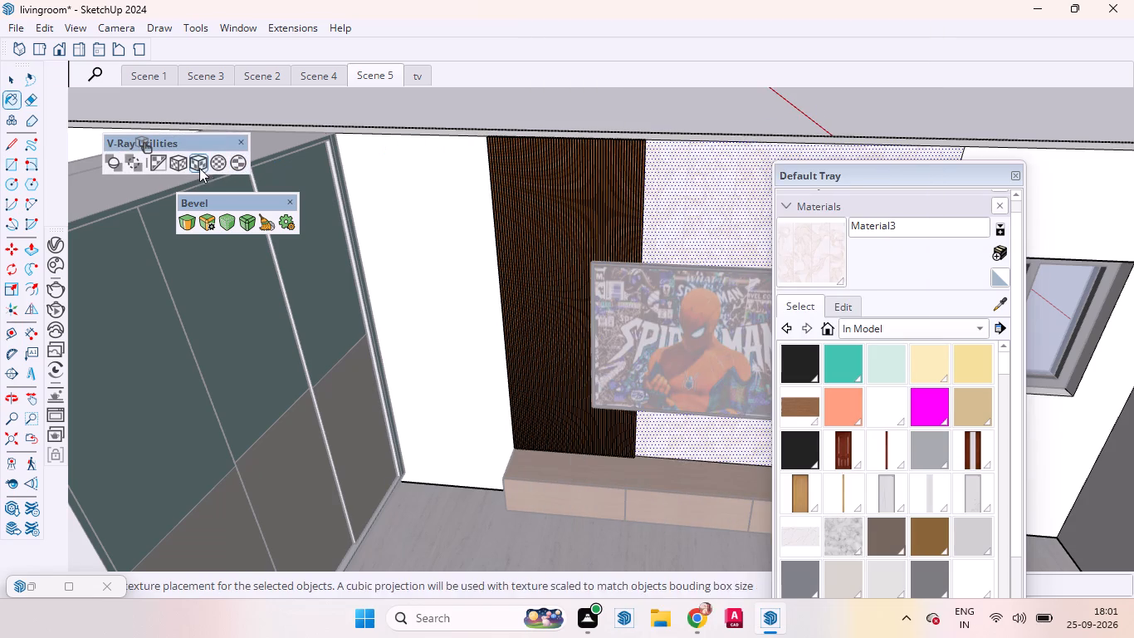
pyautogui.click(198, 164)
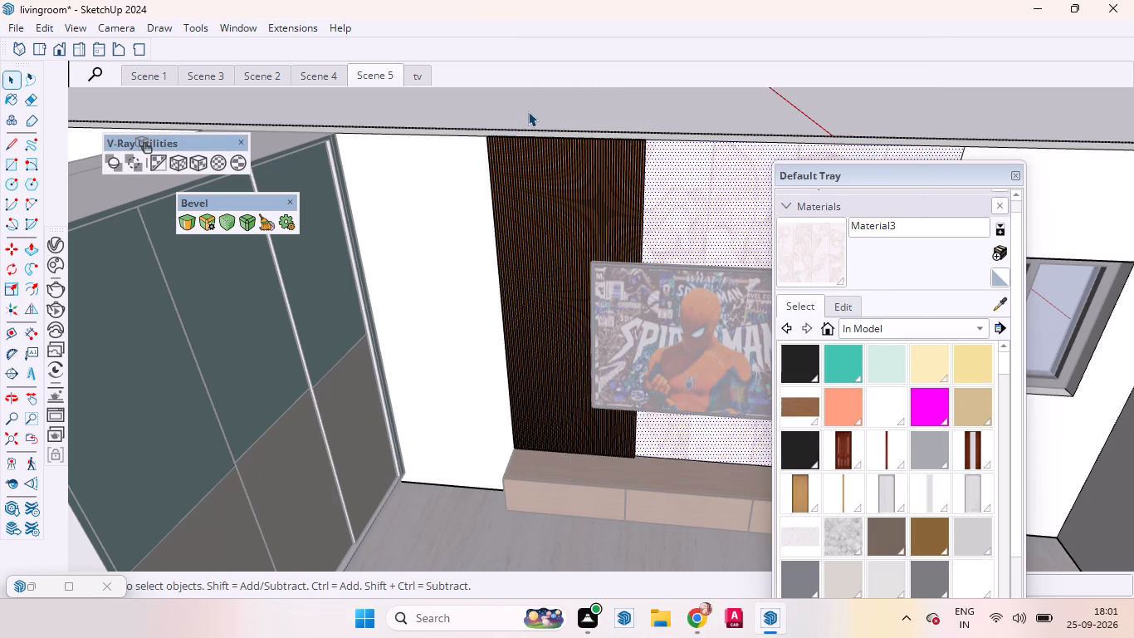
pyautogui.press('space')
pyautogui.click(559, 108)
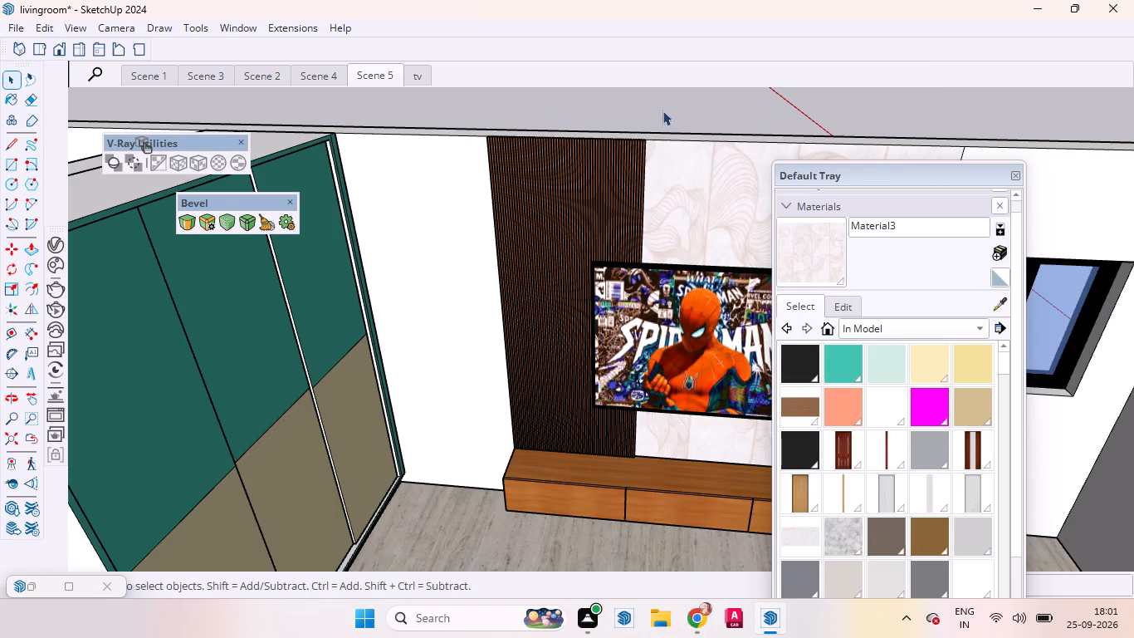
# Look through the materials already used in the model, including the grey DDR840RVS01100X texture.
pyautogui.moveTo(900, 177); pyautogui.dragTo(1041, 204)
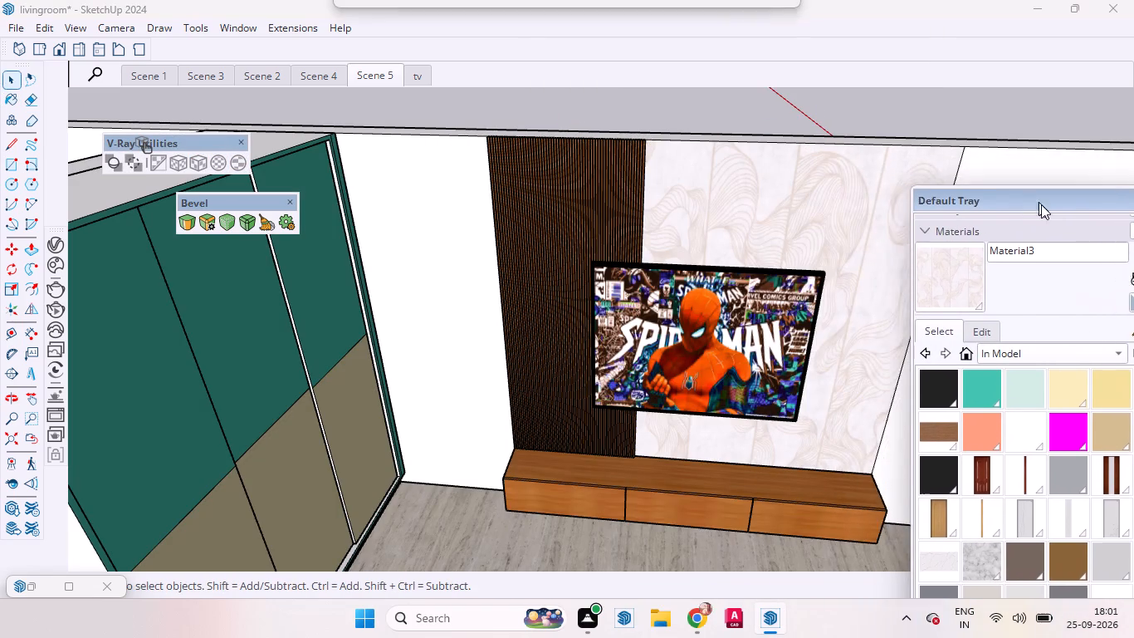
pyautogui.moveTo(1041, 204); pyautogui.dragTo(941, 92)
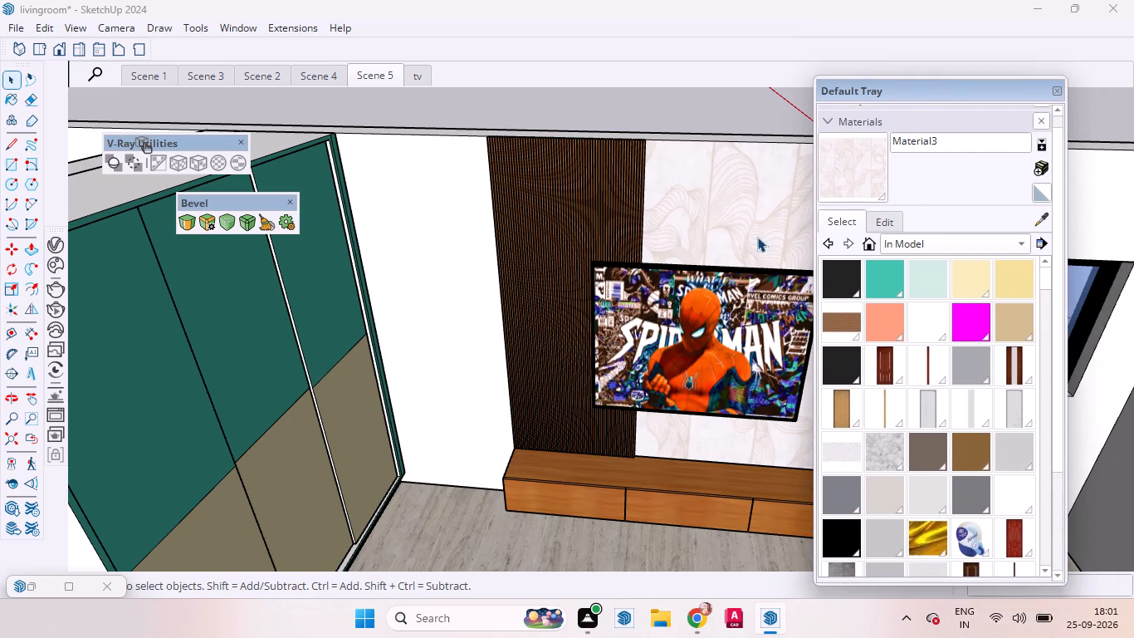
pyautogui.scroll(-4, 505, 228)
pyautogui.scroll(-8, 824, 429)
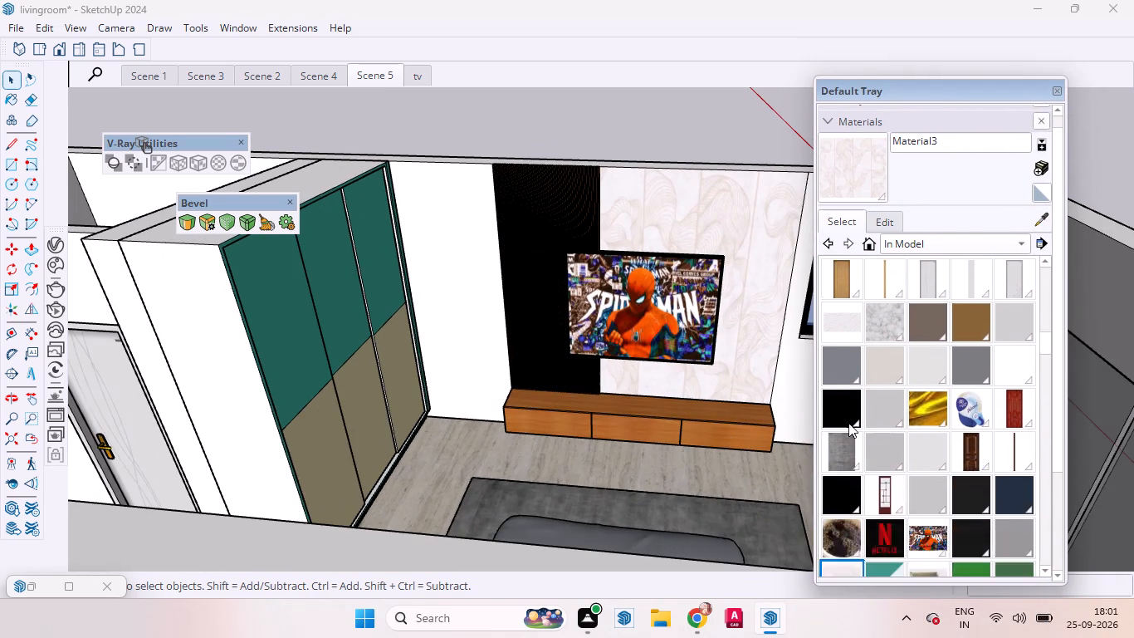
pyautogui.scroll(-5, 848, 423)
pyautogui.scroll(3, 876, 423)
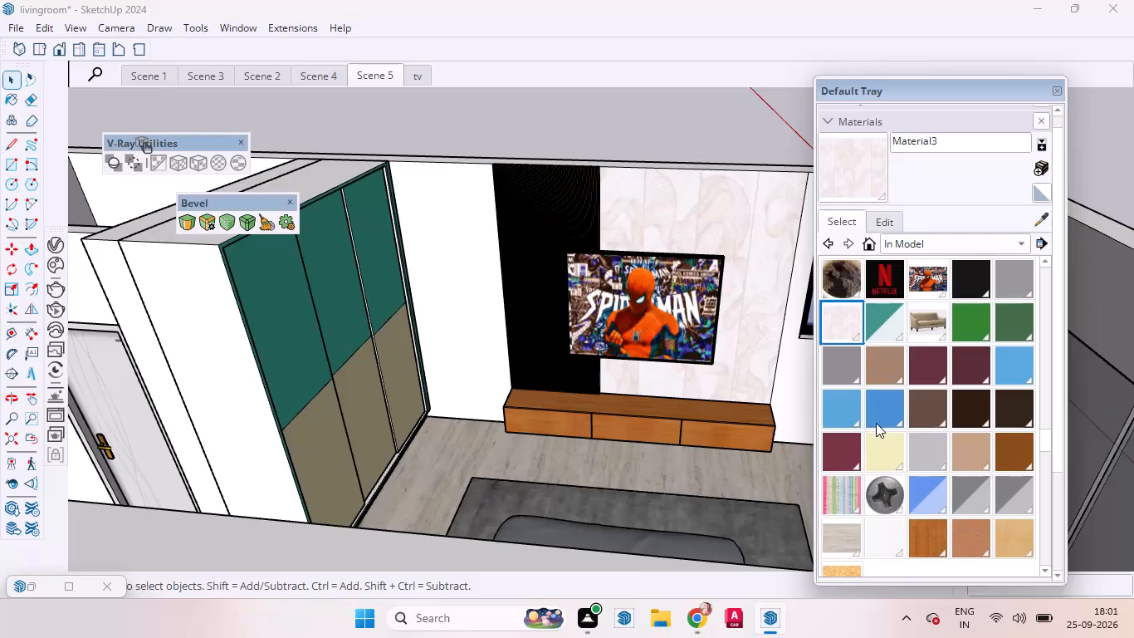
pyautogui.scroll(2, 876, 423)
pyautogui.scroll(-1, 876, 423)
pyautogui.scroll(2, 876, 423)
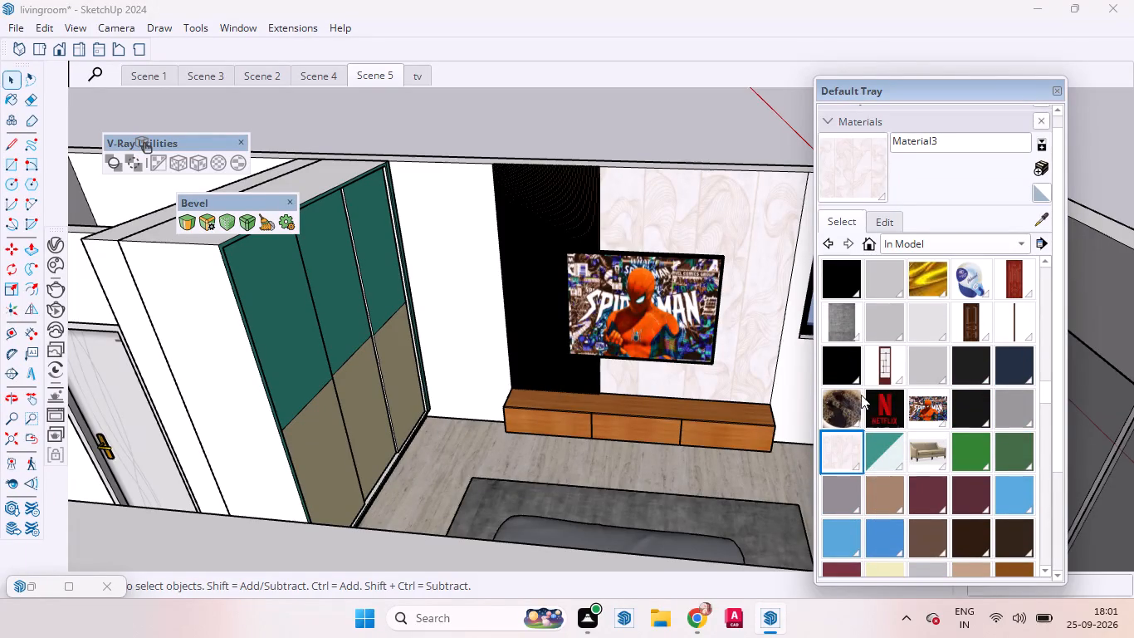
pyautogui.scroll(4, 846, 340)
pyautogui.click(849, 505)
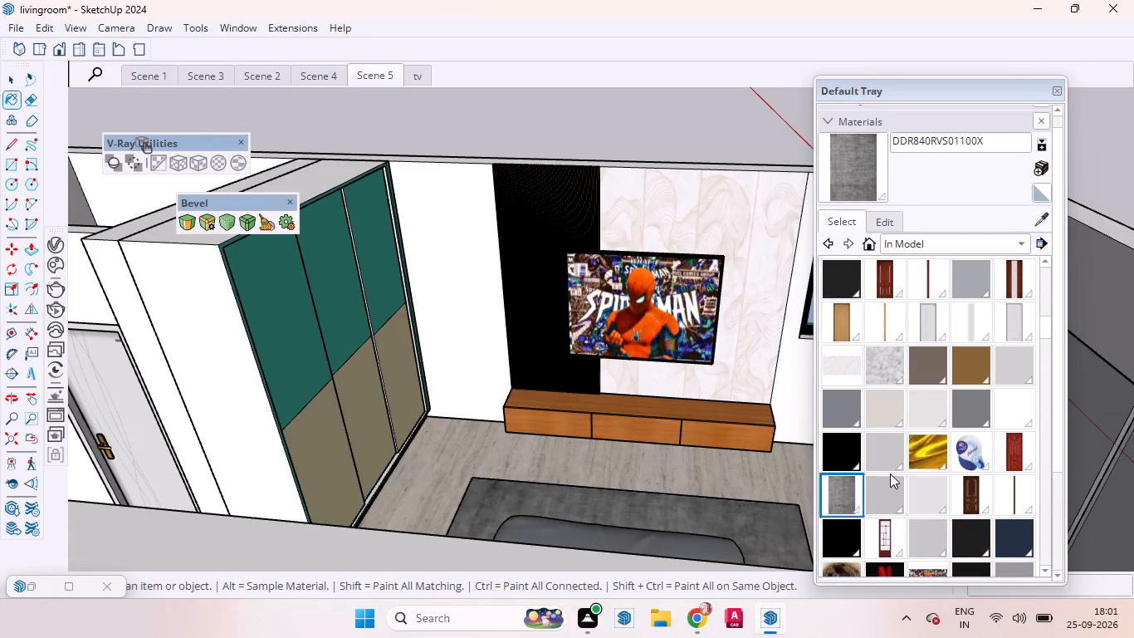
pyautogui.scroll(2, 894, 473)
pyautogui.scroll(-1, 894, 473)
pyautogui.scroll(4, 894, 473)
pyautogui.scroll(-1, 894, 471)
pyautogui.scroll(1, 894, 471)
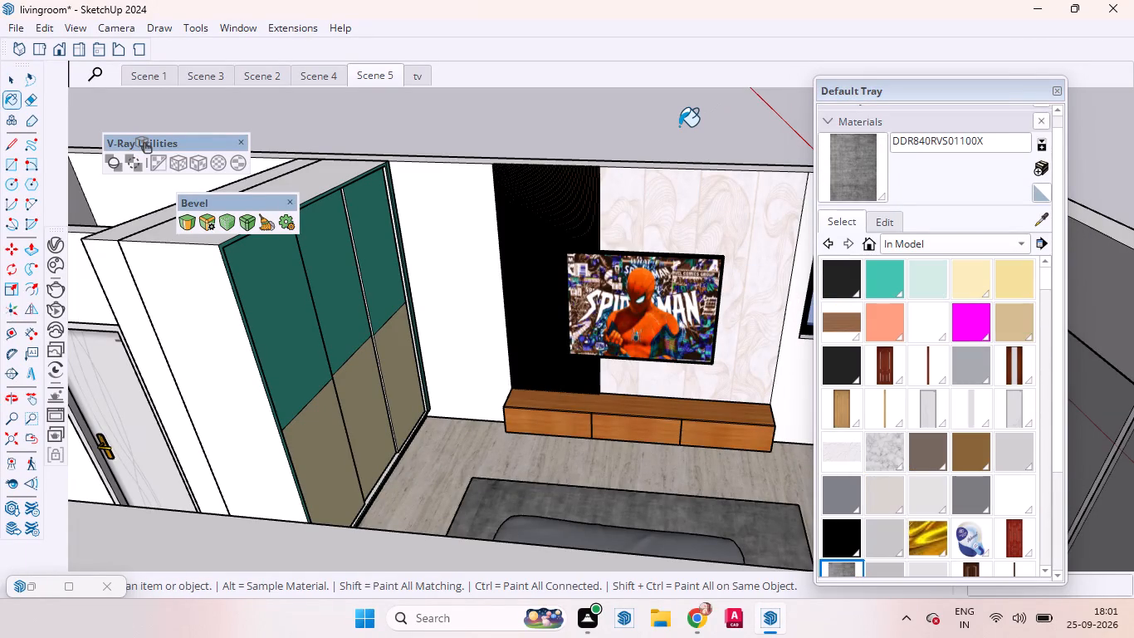
pyautogui.press('space')
pyautogui.click(681, 129)
# Examine the bedroom TV wall's marble-pattern finish up close, from above and in the tv scene.
pyautogui.scroll(9, 788, 215)
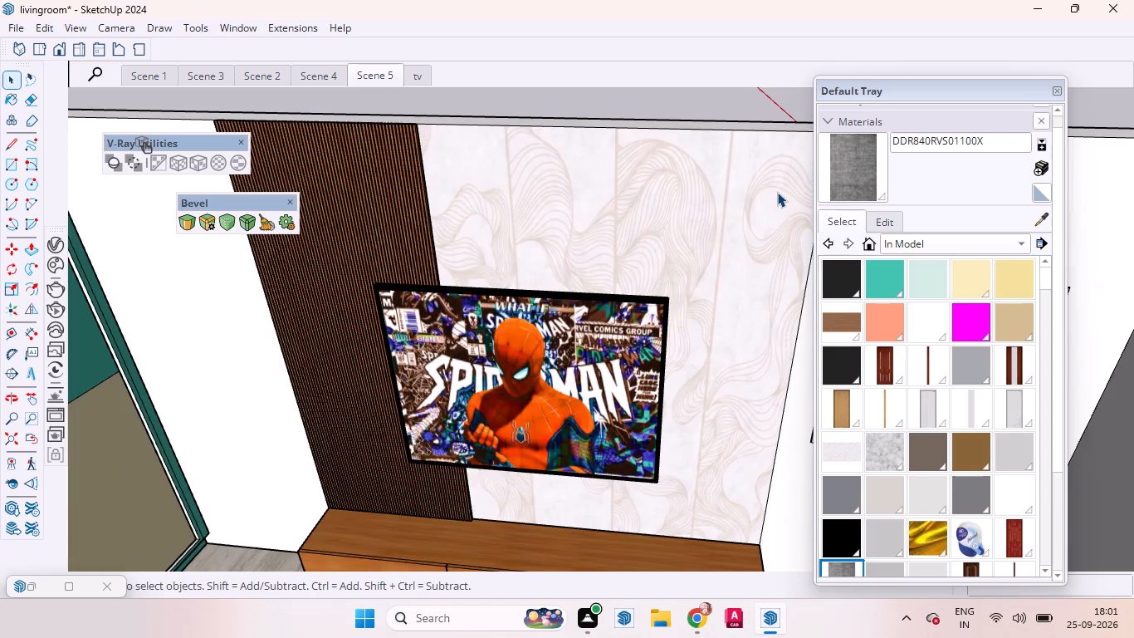
pyautogui.moveTo(777, 193); pyautogui.dragTo(672, 171, button='middle')
pyautogui.scroll(1, 679, 180)
pyautogui.scroll(-2, 641, 218)
pyautogui.scroll(3, 662, 218)
pyautogui.scroll(-2, 665, 218)
pyautogui.scroll(1, 675, 213)
pyautogui.scroll(-2, 675, 213)
pyautogui.scroll(1, 675, 212)
pyautogui.scroll(-7, 677, 207)
pyautogui.moveTo(598, 238); pyautogui.dragTo(822, 317, button='middle')
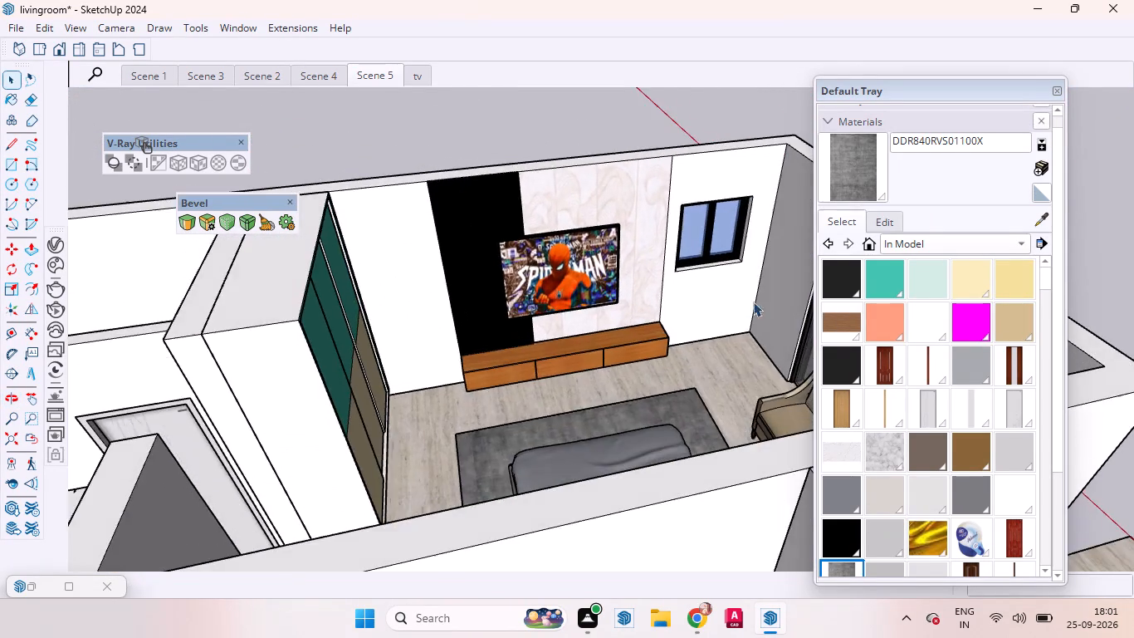
pyautogui.scroll(-7, 591, 239)
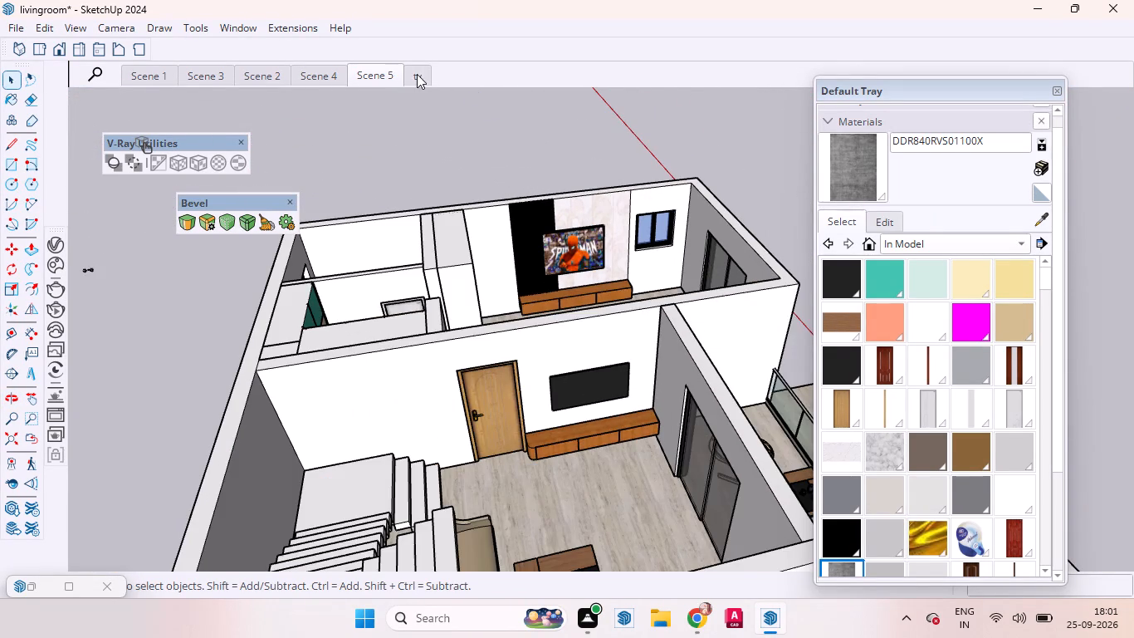
pyautogui.click(417, 74)
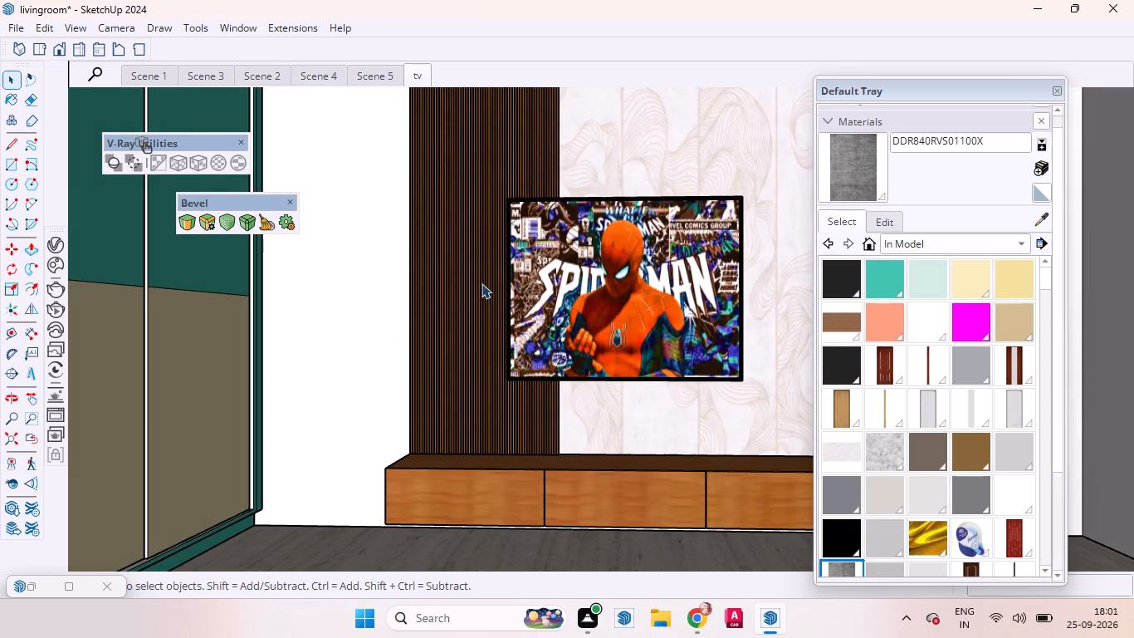
# Switch to the top view and hide the roof slab covering the house.
pyautogui.click(41, 47)
pyautogui.scroll(-5, 631, 209)
pyautogui.scroll(2, 629, 212)
pyautogui.scroll(-5, 629, 212)
pyautogui.scroll(1, 555, 227)
pyautogui.scroll(-1, 554, 228)
pyautogui.scroll(4, 553, 228)
pyautogui.scroll(-7, 588, 245)
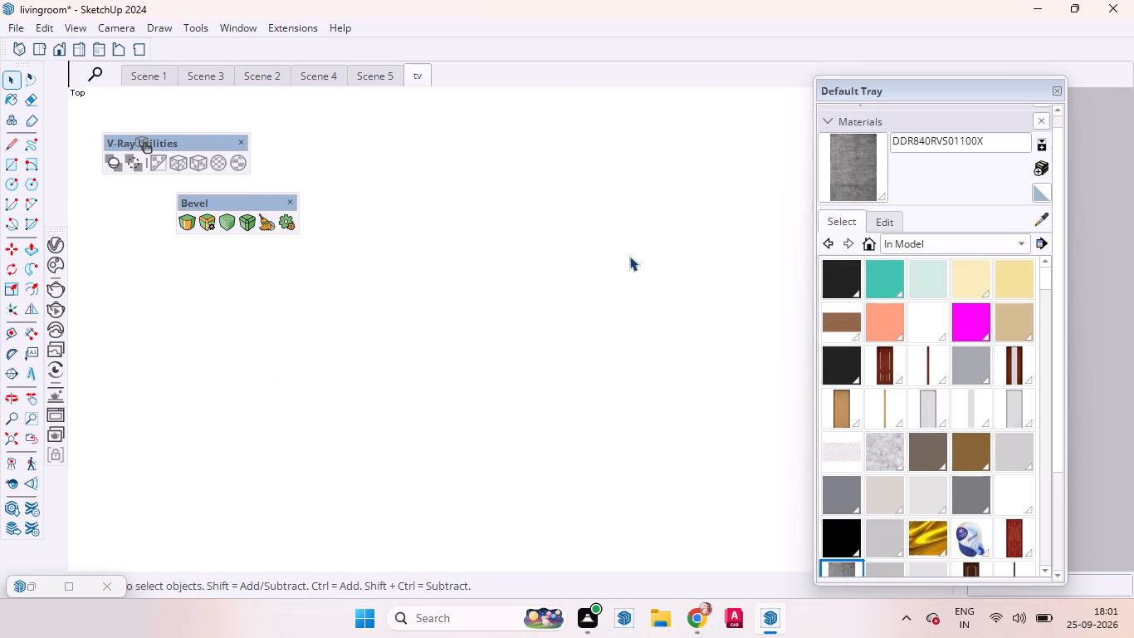
pyautogui.scroll(-13, 629, 256)
pyautogui.scroll(1, 672, 250)
pyautogui.scroll(-4, 677, 246)
pyautogui.scroll(2, 686, 238)
pyautogui.scroll(-13, 689, 239)
pyautogui.scroll(1, 712, 360)
pyautogui.scroll(-4, 711, 364)
pyautogui.click(620, 278)
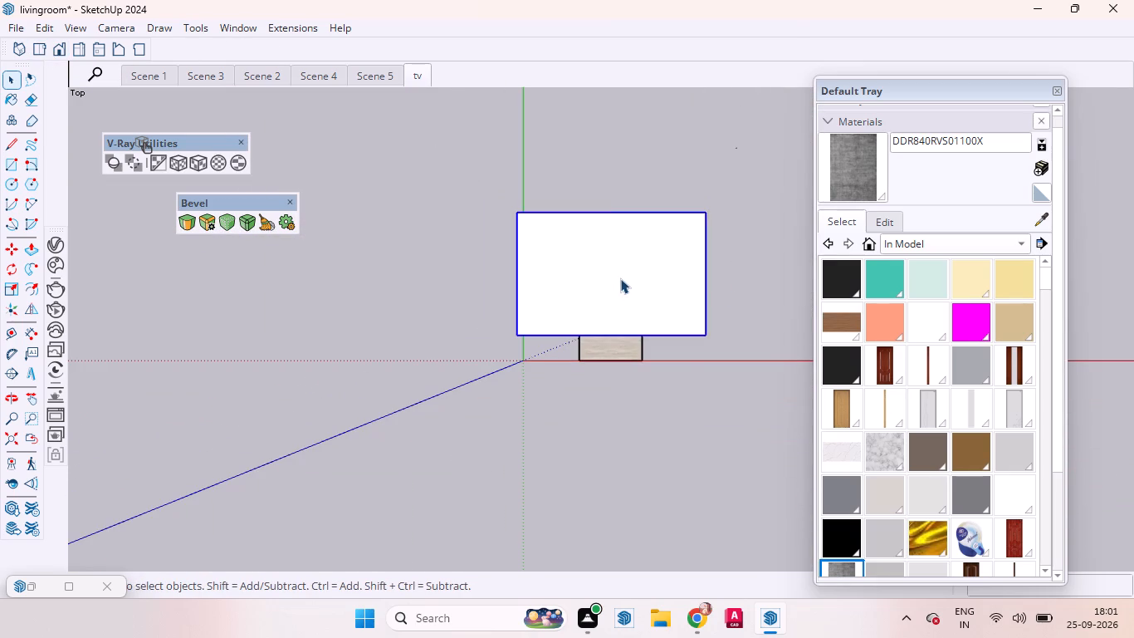
pyautogui.rightClick(620, 278)
pyautogui.click(663, 52)
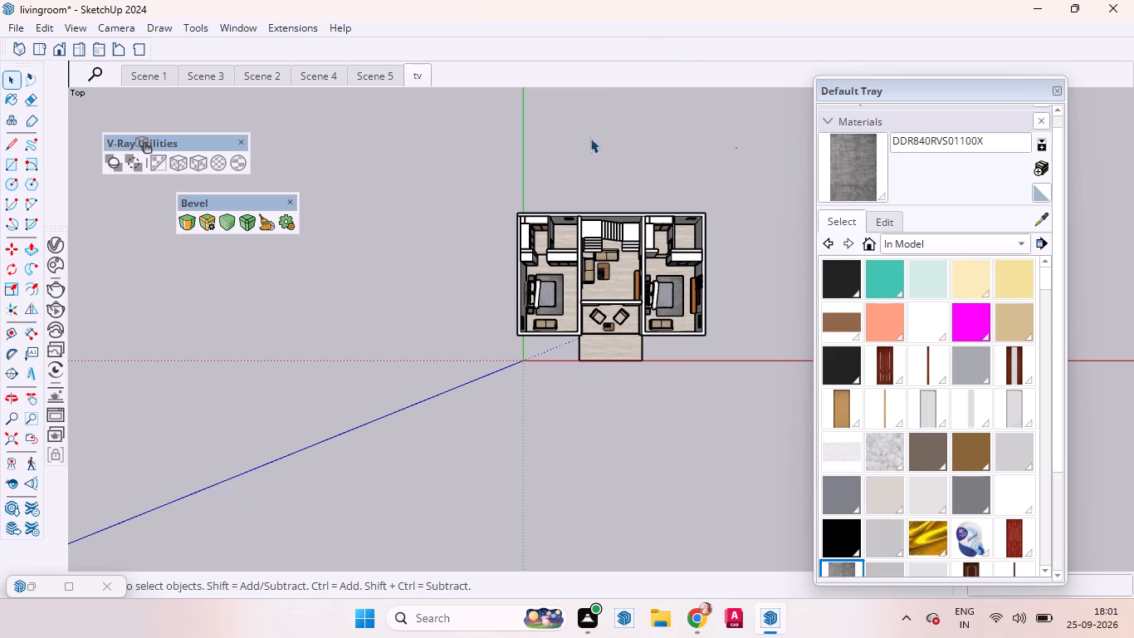
# Inside the living room wall's group, draw a rectangle about 7' 6" by 7' 8" from the wall's upper corner to the TV cabinet's door-side back corner.
pyautogui.moveTo(628, 329); pyautogui.dragTo(897, 268, button='middle')
pyautogui.scroll(4, 677, 285)
pyautogui.scroll(-1, 677, 285)
pyautogui.scroll(1, 677, 285)
pyautogui.moveTo(562, 329); pyautogui.dragTo(811, 235, button='middle')
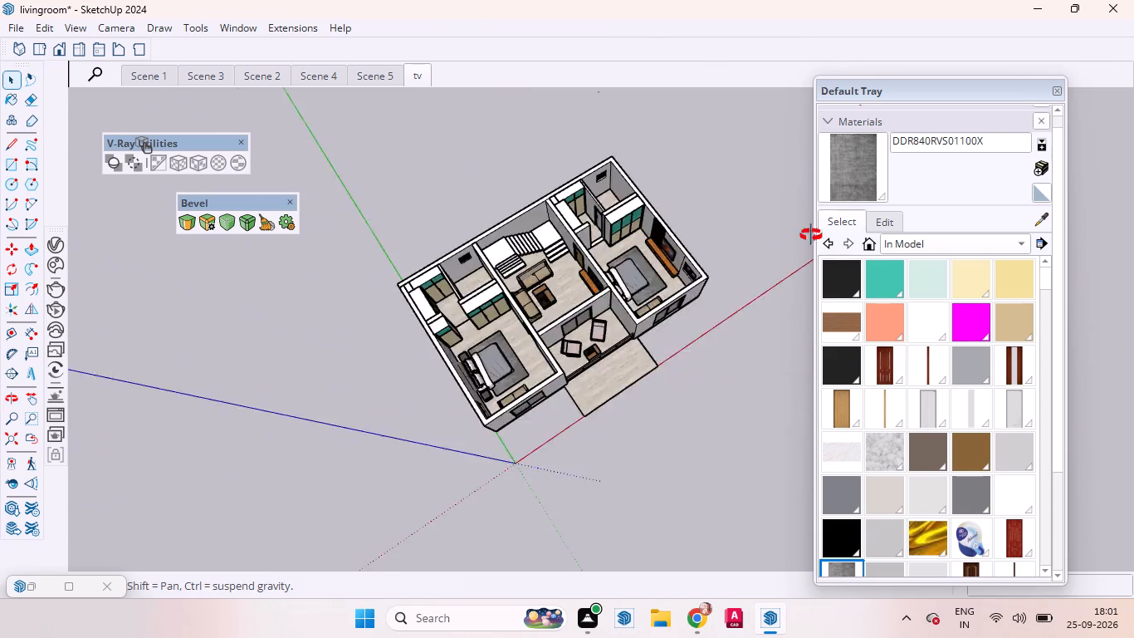
pyautogui.moveTo(811, 235); pyautogui.dragTo(837, 189, button='middle')
pyautogui.scroll(6, 572, 261)
pyautogui.moveTo(545, 304); pyautogui.dragTo(839, 215, button='middle')
pyautogui.scroll(8, 486, 325)
pyautogui.scroll(-4, 728, 295)
pyautogui.scroll(2, 728, 295)
pyautogui.scroll(-1, 624, 326)
pyautogui.scroll(1, 616, 332)
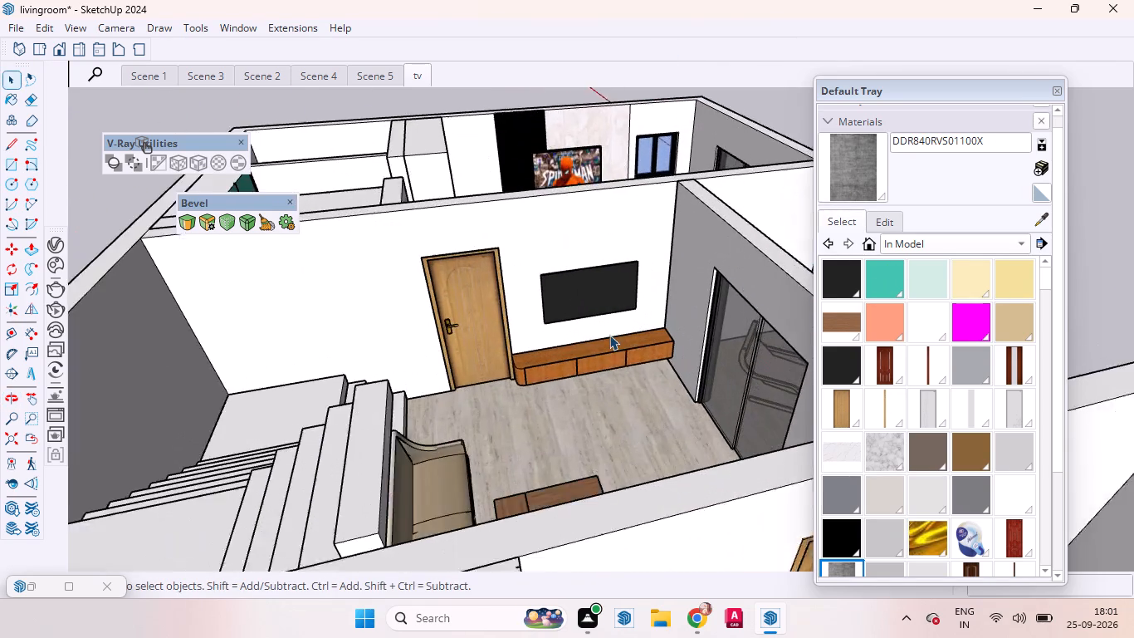
pyautogui.scroll(5, 609, 335)
pyautogui.scroll(-3, 514, 351)
pyautogui.scroll(9, 514, 351)
pyautogui.tripleClick(535, 293)
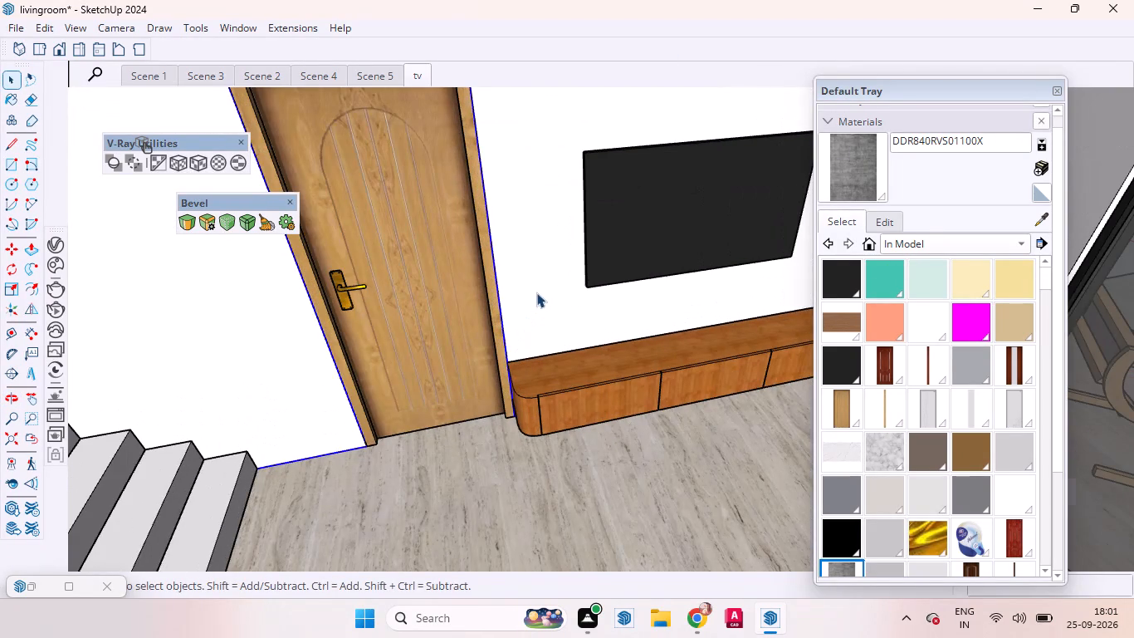
pyautogui.click(545, 306)
pyautogui.scroll(-4, 522, 391)
pyautogui.scroll(1, 518, 405)
pyautogui.scroll(-3, 529, 374)
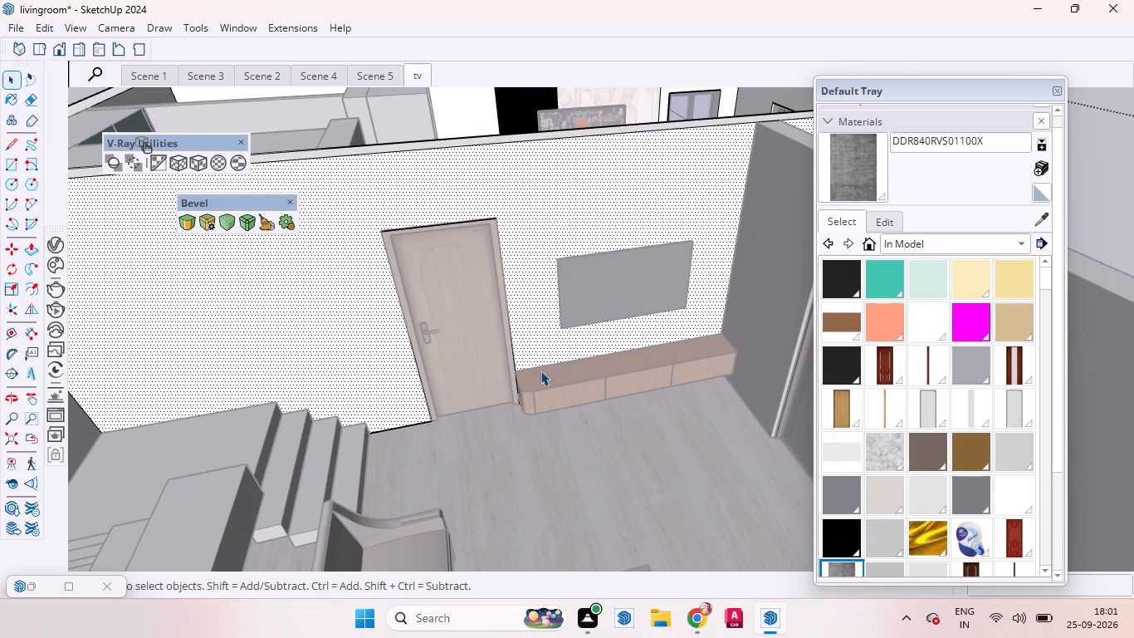
pyautogui.press('r')
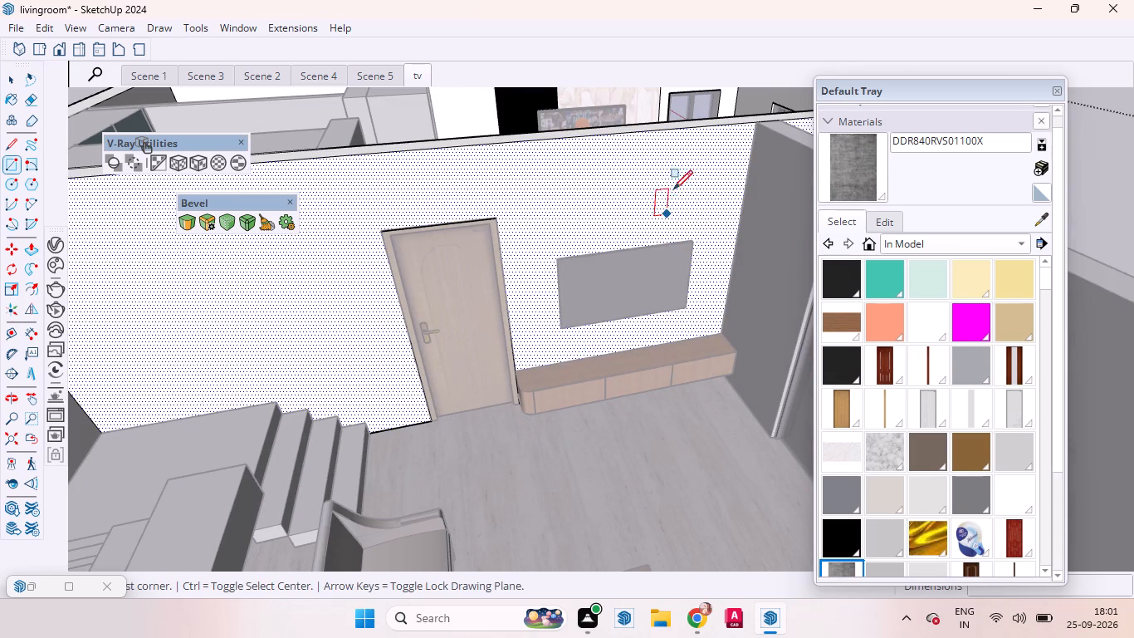
pyautogui.click(754, 125)
pyautogui.scroll(2, 511, 367)
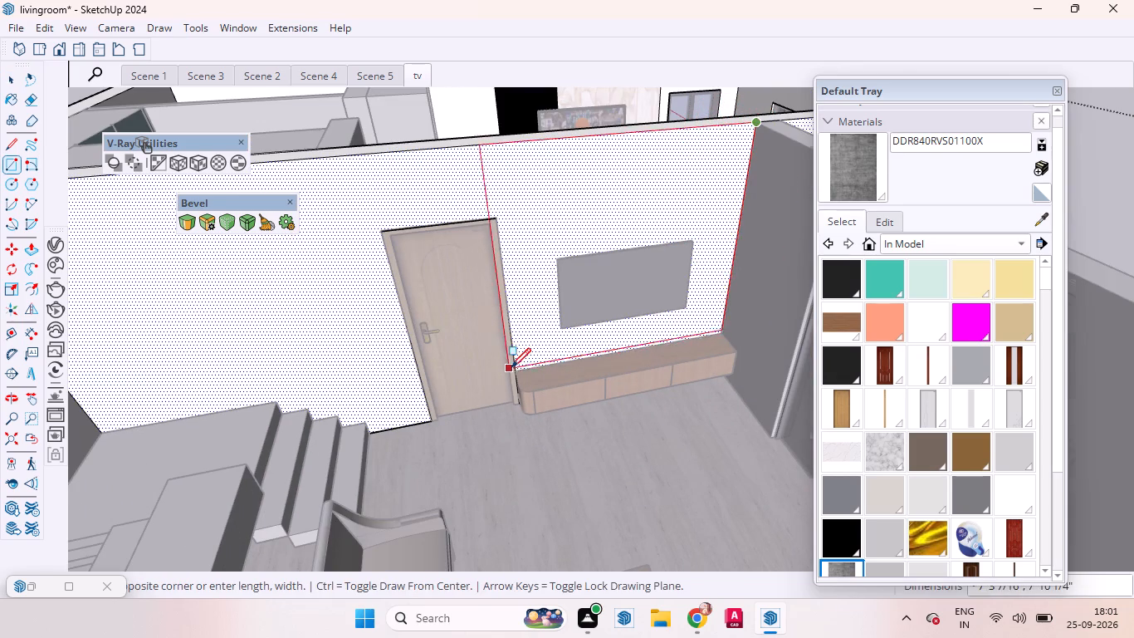
pyautogui.scroll(14, 511, 367)
pyautogui.click(522, 363)
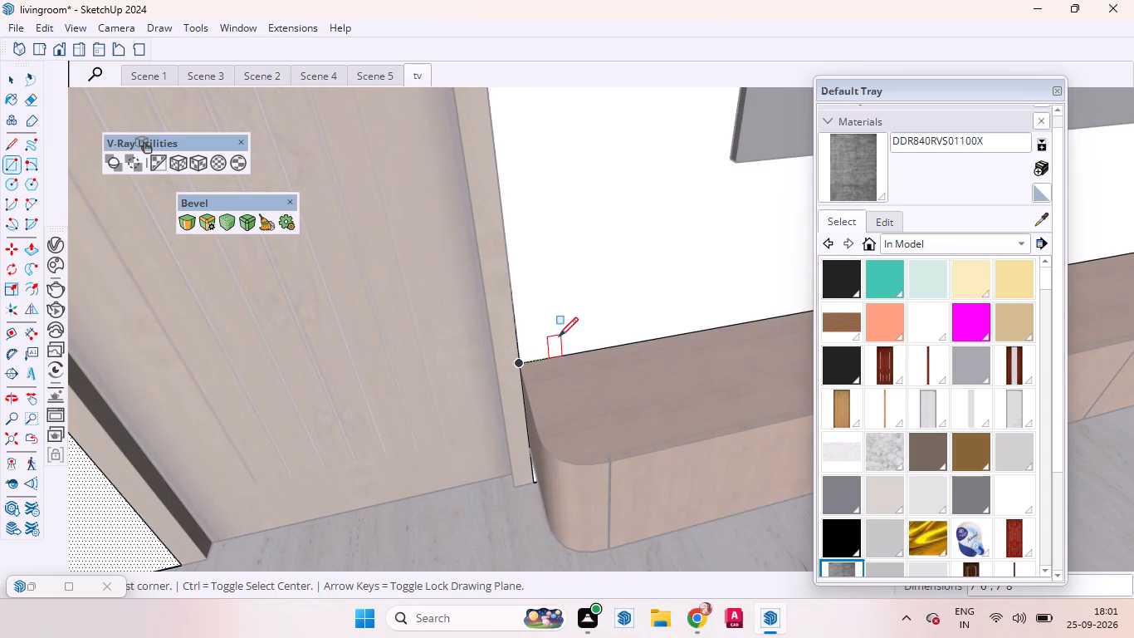
pyautogui.press('space')
# Add vertical guides on the living room TV wall, one 3' from the rectangle's door-side edge and another about 1' 7" beyond it.
pyautogui.scroll(-13, 546, 365)
pyautogui.scroll(1, 520, 441)
pyautogui.scroll(-2, 520, 441)
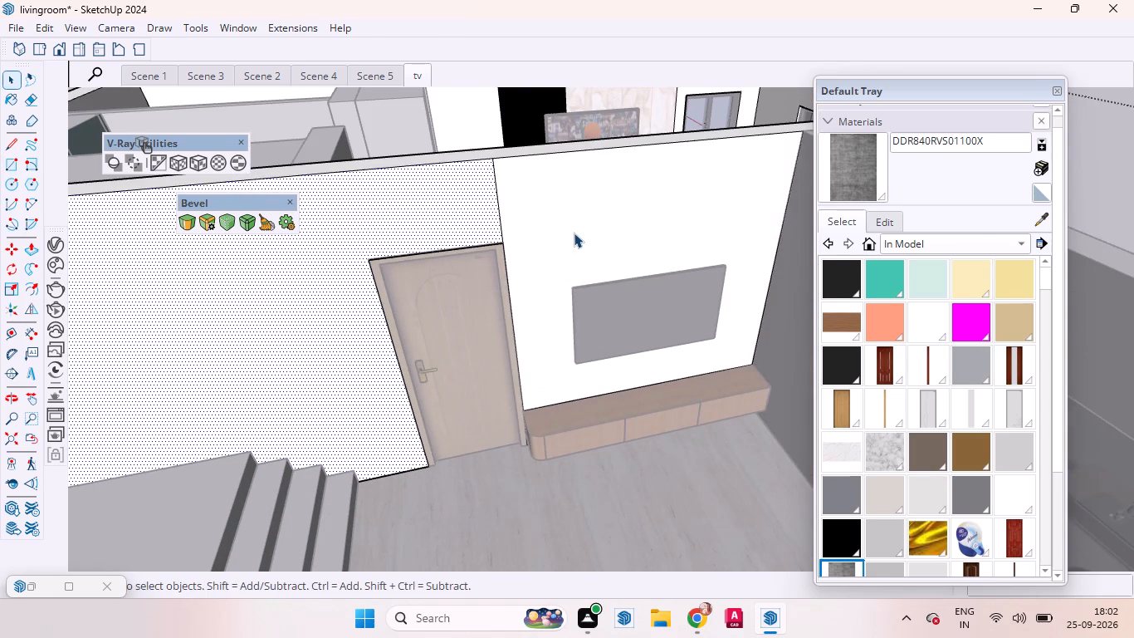
pyautogui.moveTo(571, 238); pyautogui.dragTo(534, 233, button='middle')
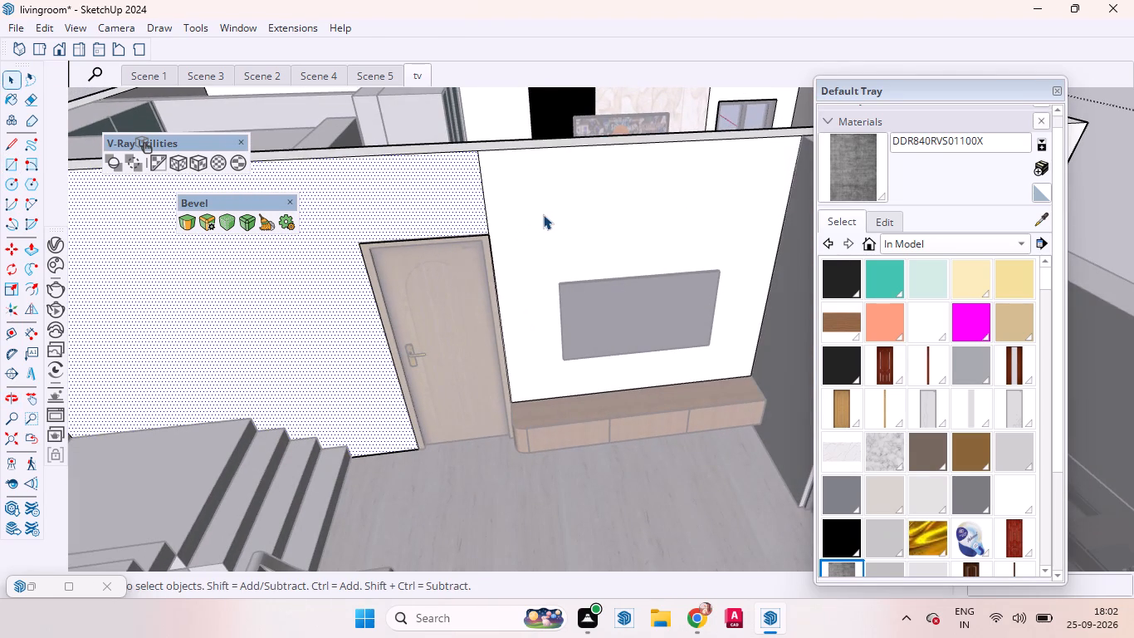
pyautogui.press('t')
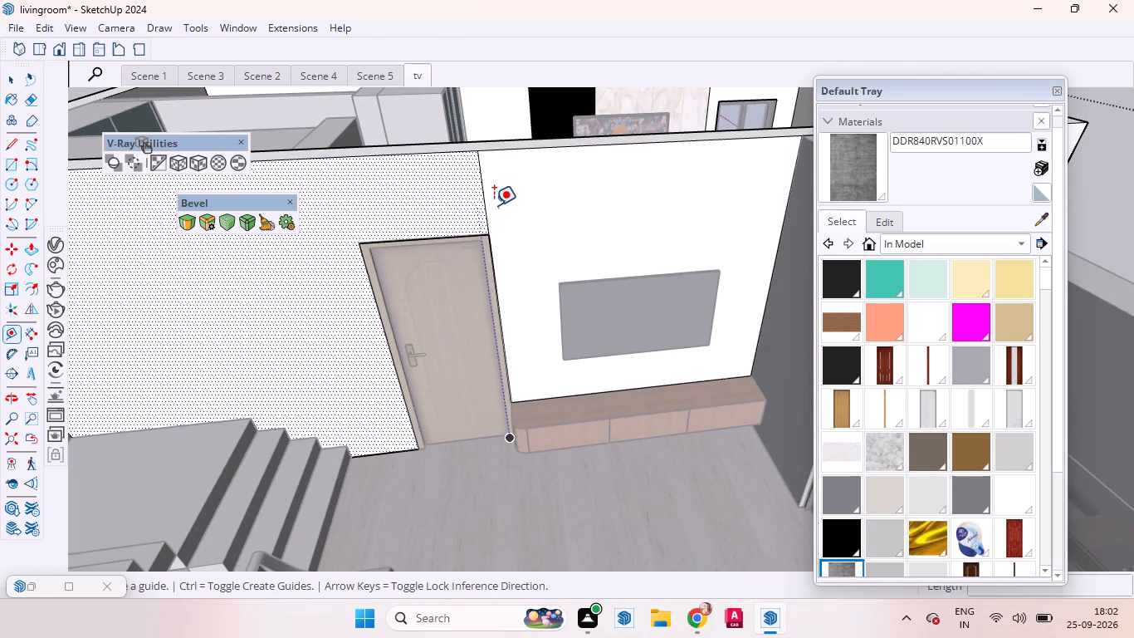
pyautogui.click(488, 199)
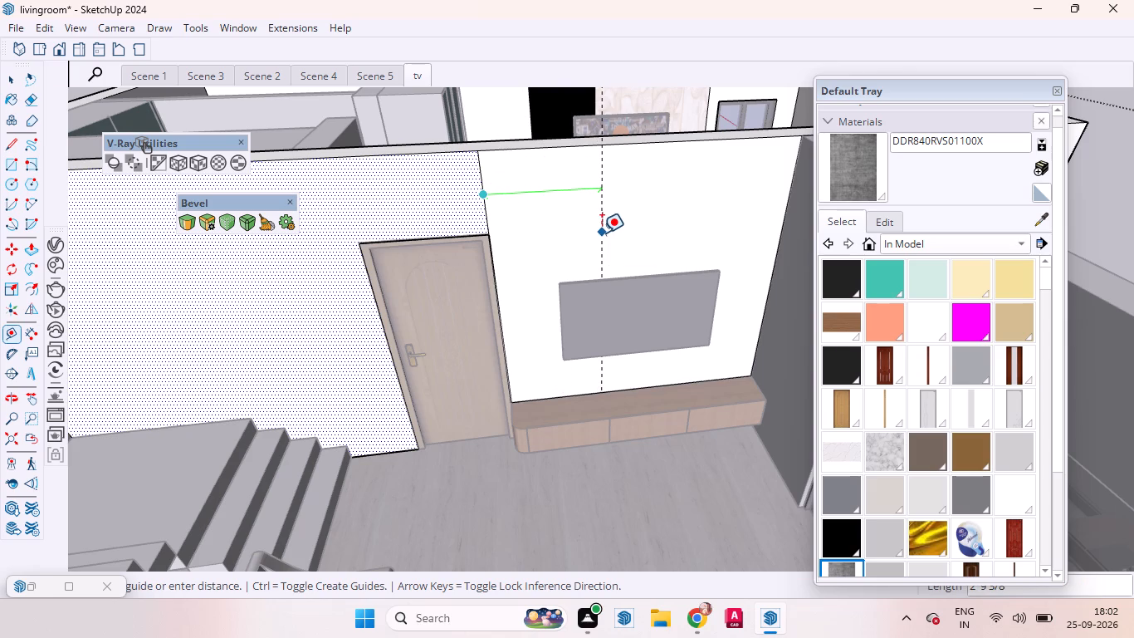
pyautogui.write("3'")
pyautogui.press('Return')
pyautogui.click(613, 224)
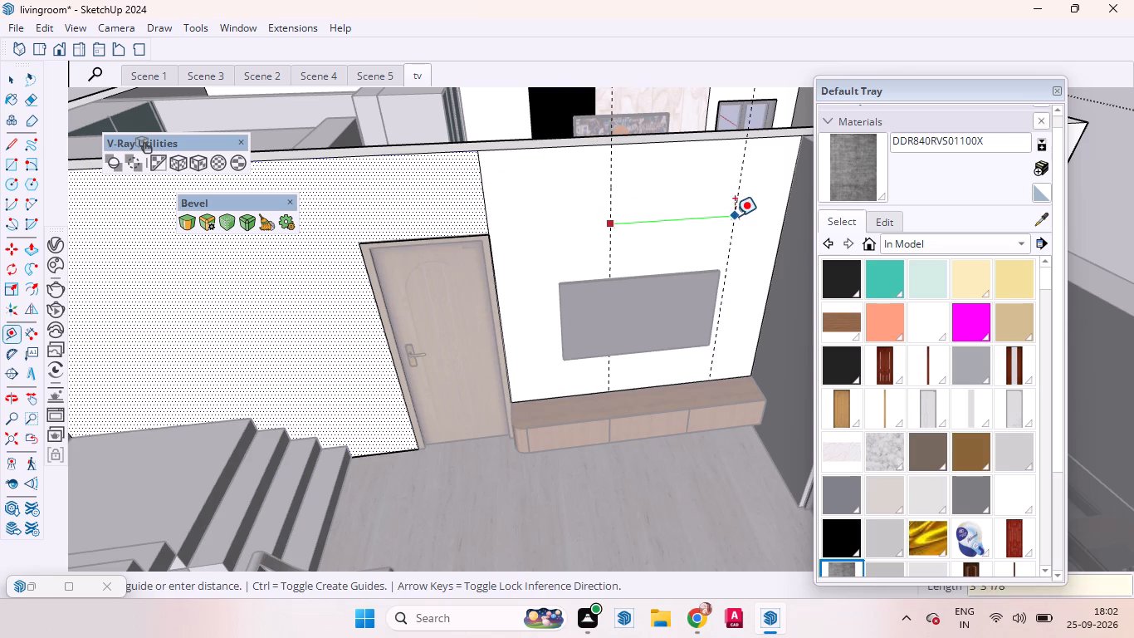
pyautogui.click(671, 231)
pyautogui.press('space')
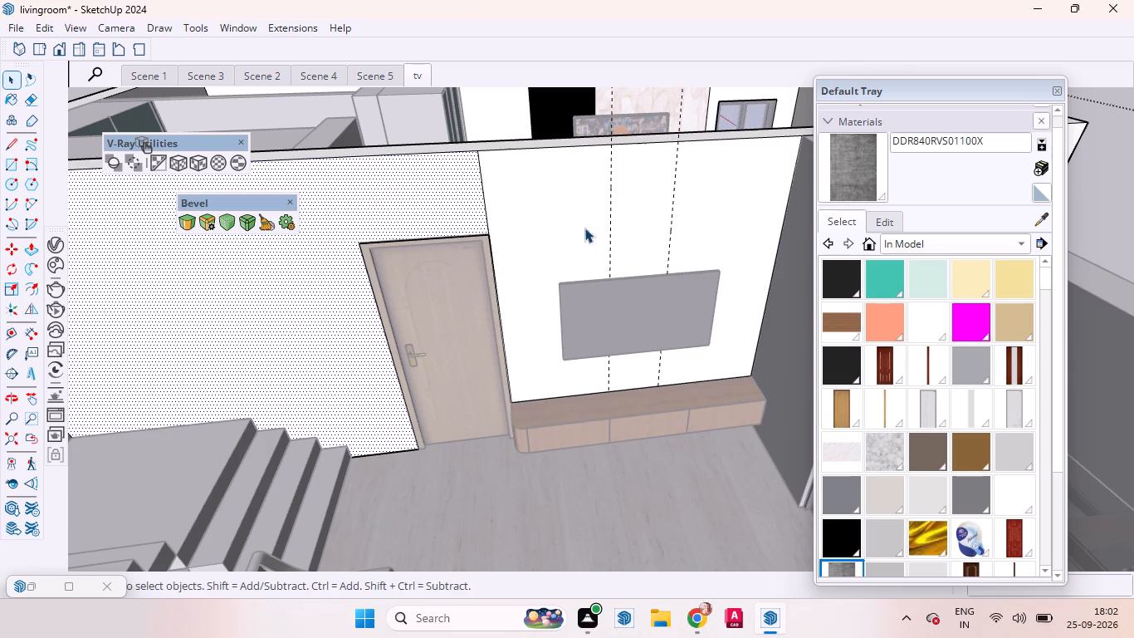
# Spread the two vertical guides on the living room TV wall, leaving about 2' 4" on the door side and 2' 3" on the far side.
pyautogui.click(584, 228)
pyautogui.scroll(1, 602, 234)
pyautogui.moveTo(601, 234); pyautogui.dragTo(530, 154, button='middle')
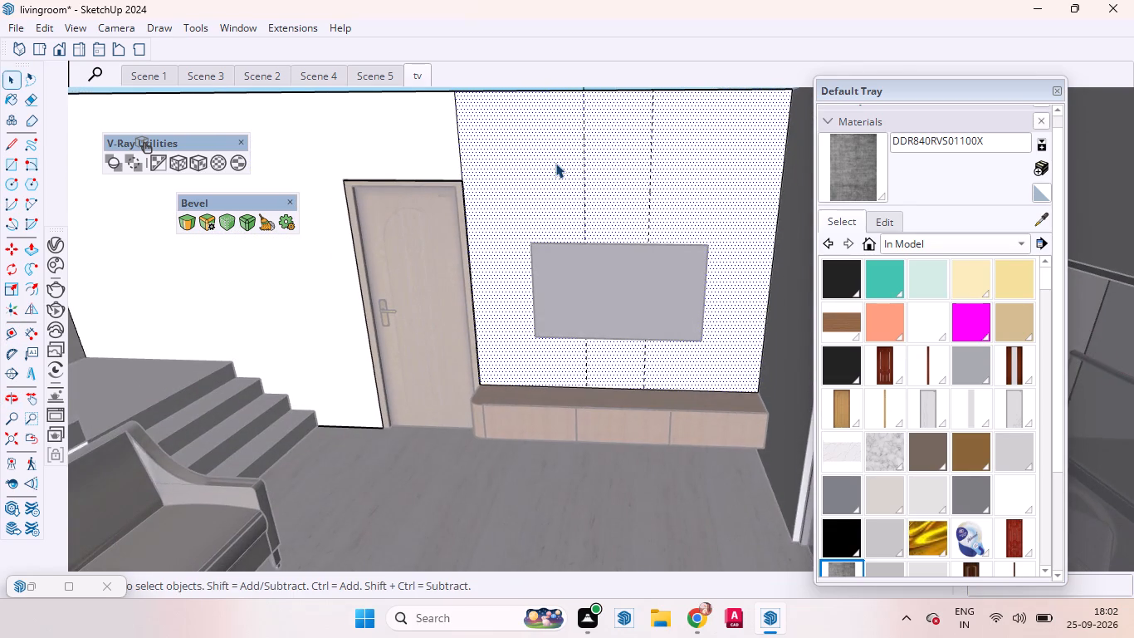
pyautogui.scroll(4, 555, 163)
pyautogui.scroll(-1, 567, 233)
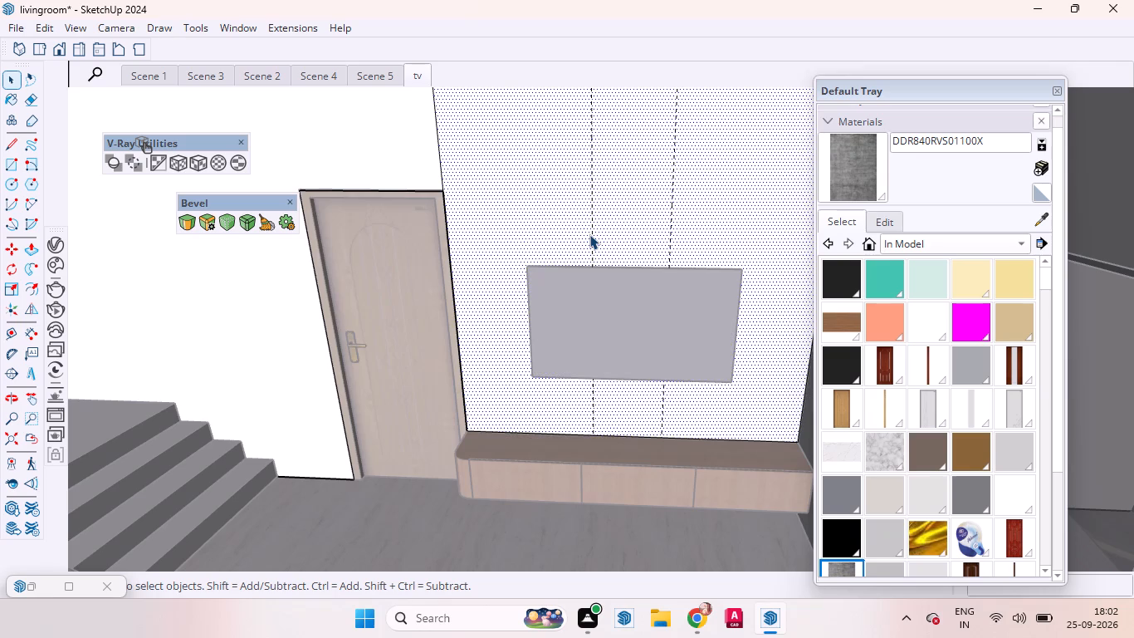
pyautogui.click(592, 234)
pyautogui.press('m')
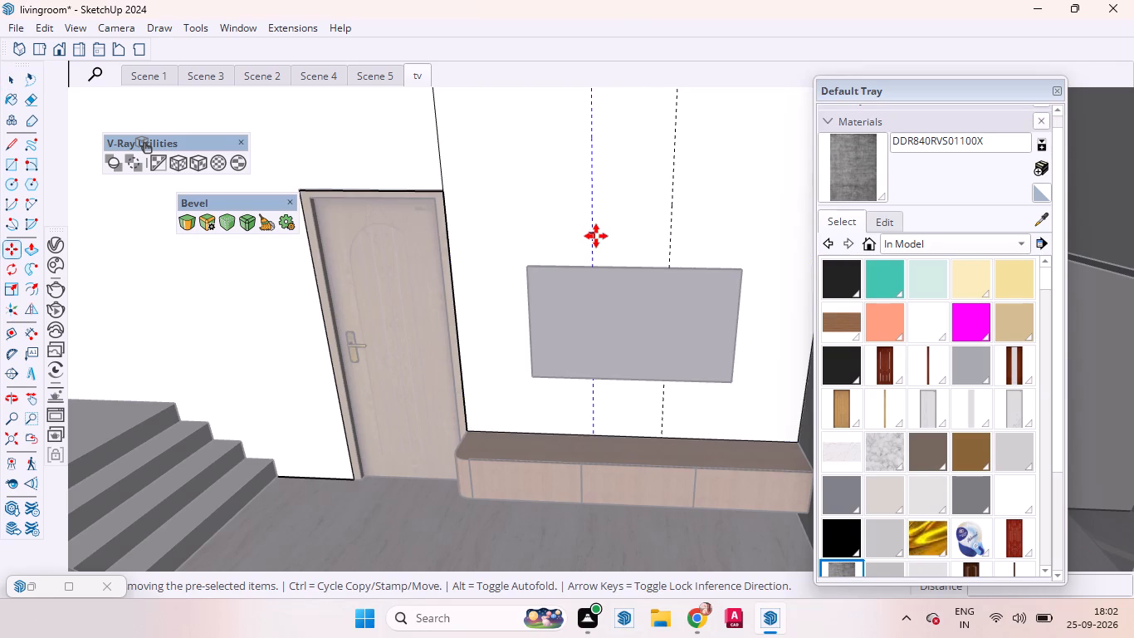
pyautogui.click(593, 236)
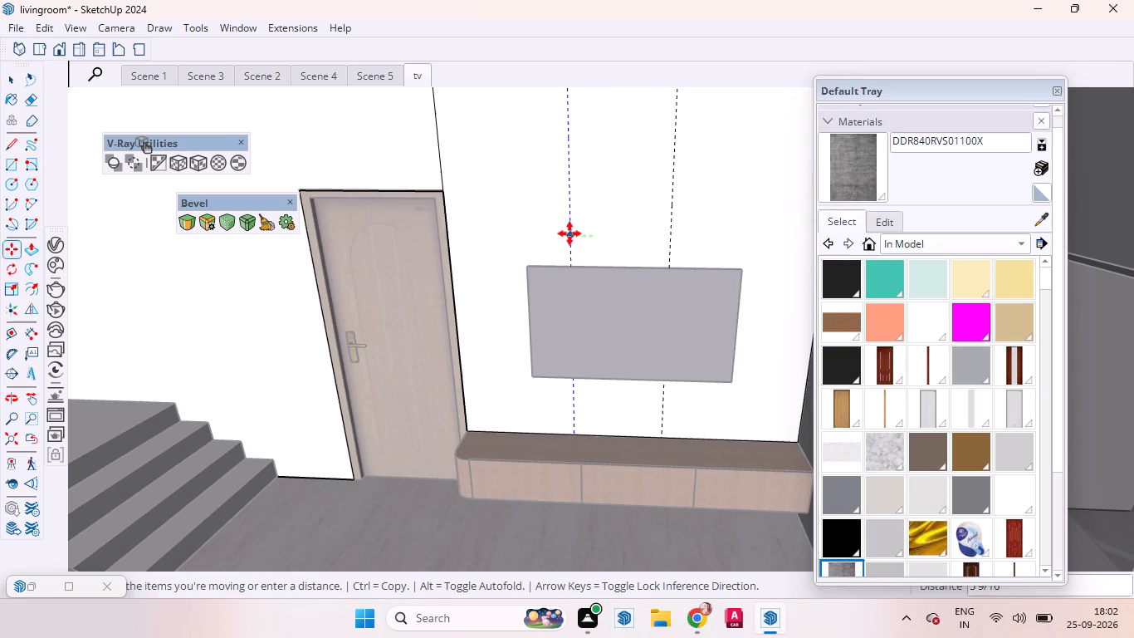
pyautogui.click(559, 233)
pyautogui.press('space')
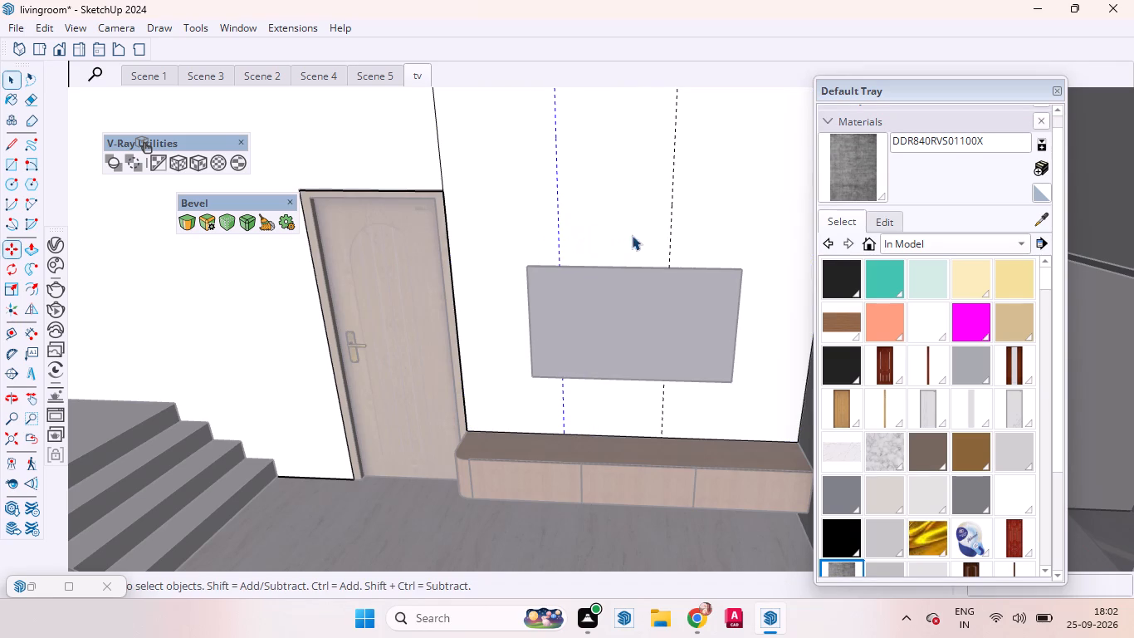
pyautogui.click(670, 233)
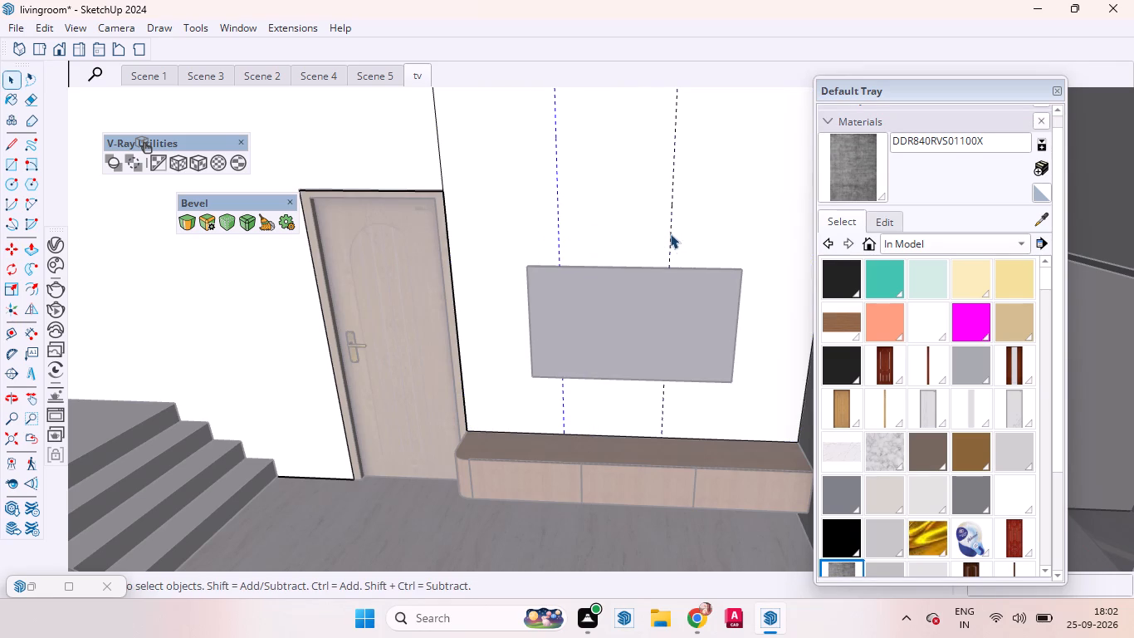
pyautogui.press('m')
pyautogui.click(670, 242)
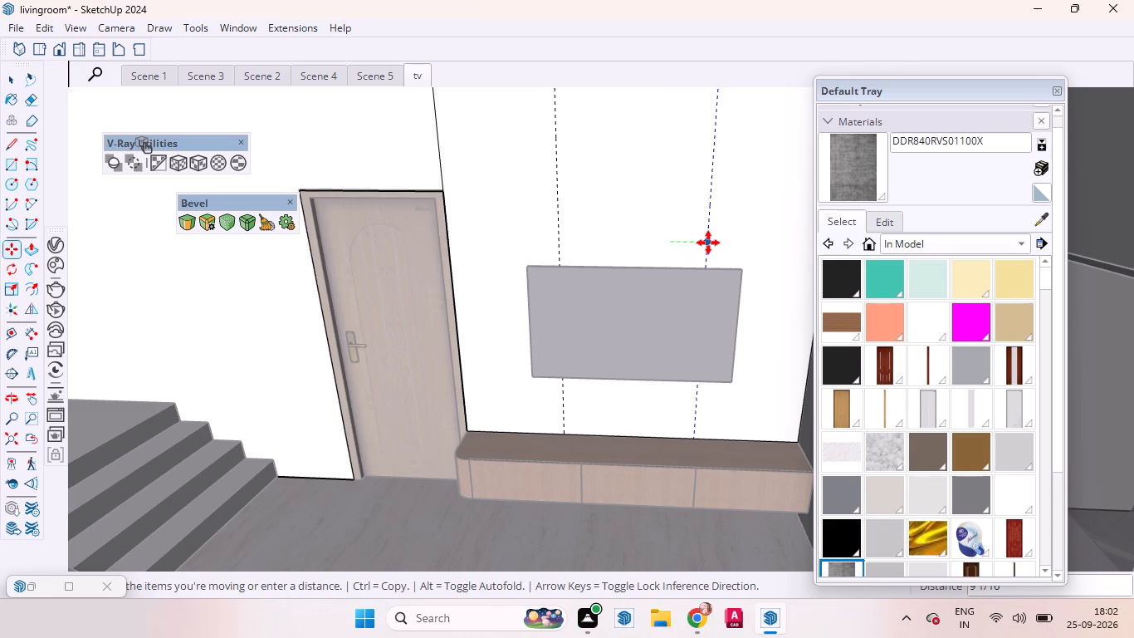
pyautogui.click(712, 243)
pyautogui.press('space')
# Draw a door-side panel rectangle about 7' 6" by 2' 4" on the TV wall, from the first guide's top to the TV cabinet's back corner.
pyautogui.click(662, 222)
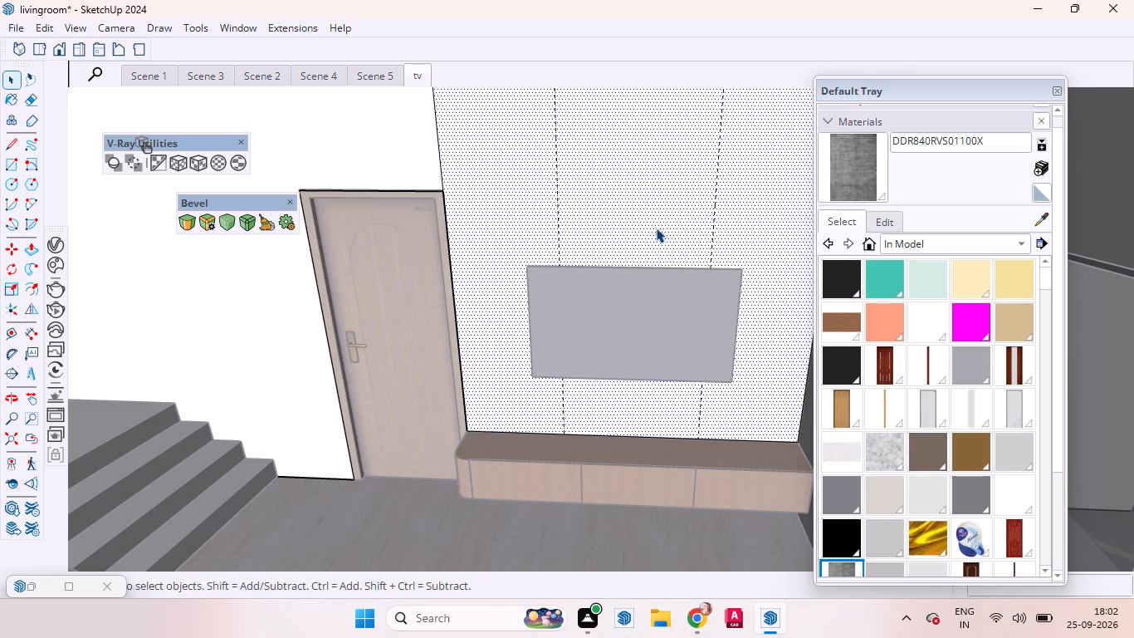
pyautogui.scroll(-5, 660, 248)
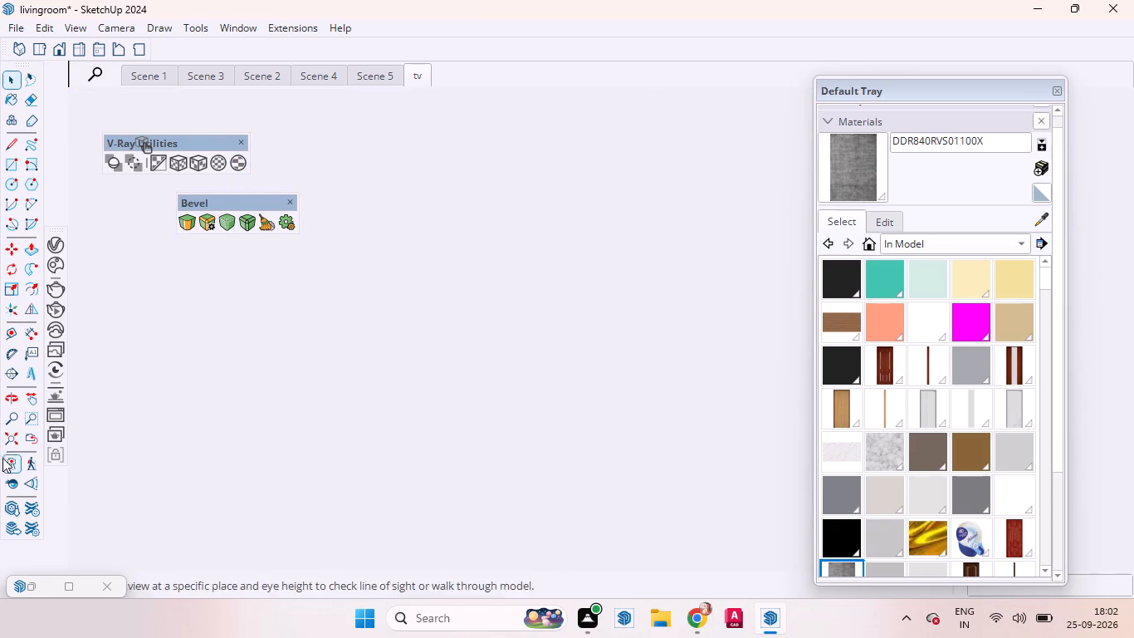
pyautogui.click(12, 442)
pyautogui.scroll(2, 756, 148)
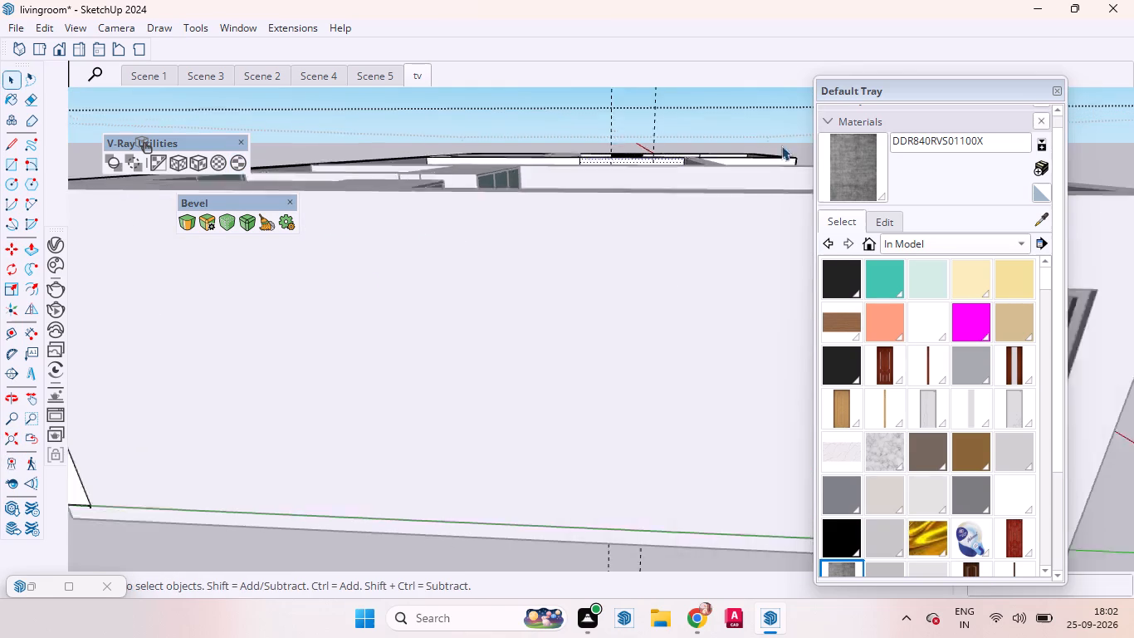
pyautogui.scroll(4, 781, 145)
pyautogui.scroll(-4, 777, 140)
pyautogui.scroll(2, 775, 140)
pyautogui.scroll(-2, 775, 140)
pyautogui.scroll(2, 775, 140)
pyautogui.moveTo(555, 175); pyautogui.dragTo(746, 384, button='middle')
pyautogui.scroll(6, 559, 288)
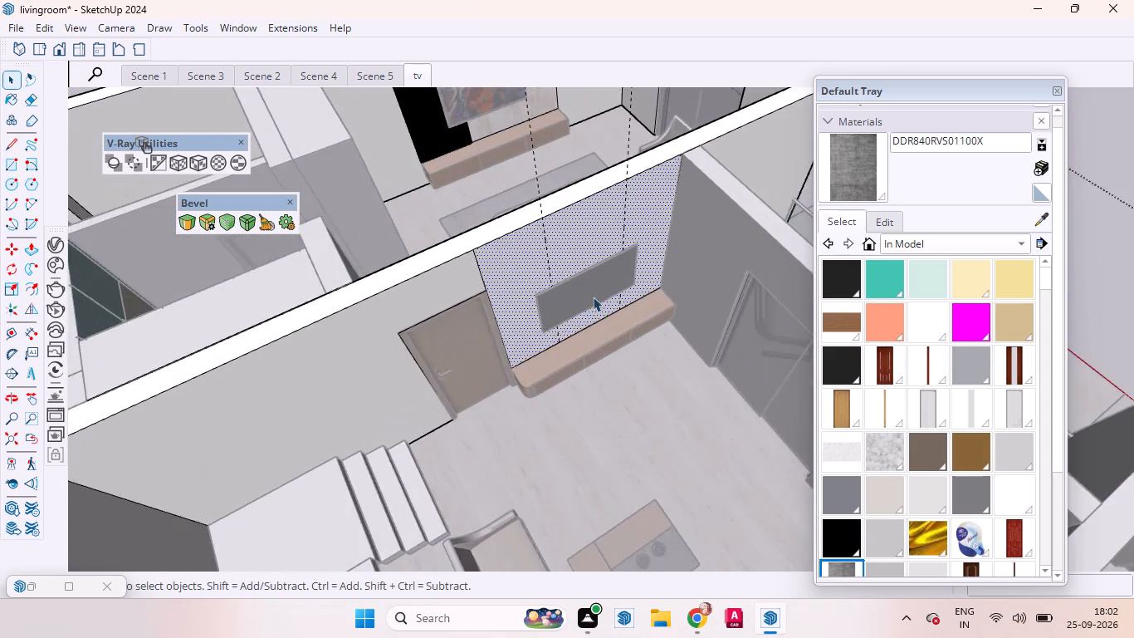
pyautogui.scroll(4, 593, 297)
pyautogui.click(575, 282)
pyautogui.scroll(-5, 580, 312)
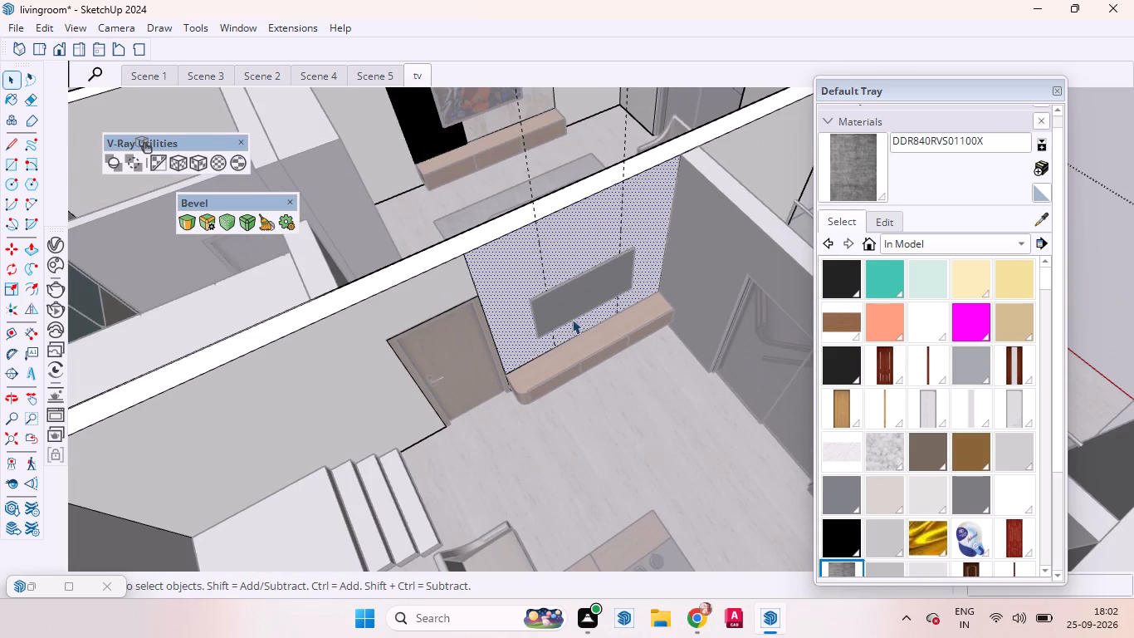
pyautogui.scroll(5, 567, 318)
pyautogui.click(562, 314)
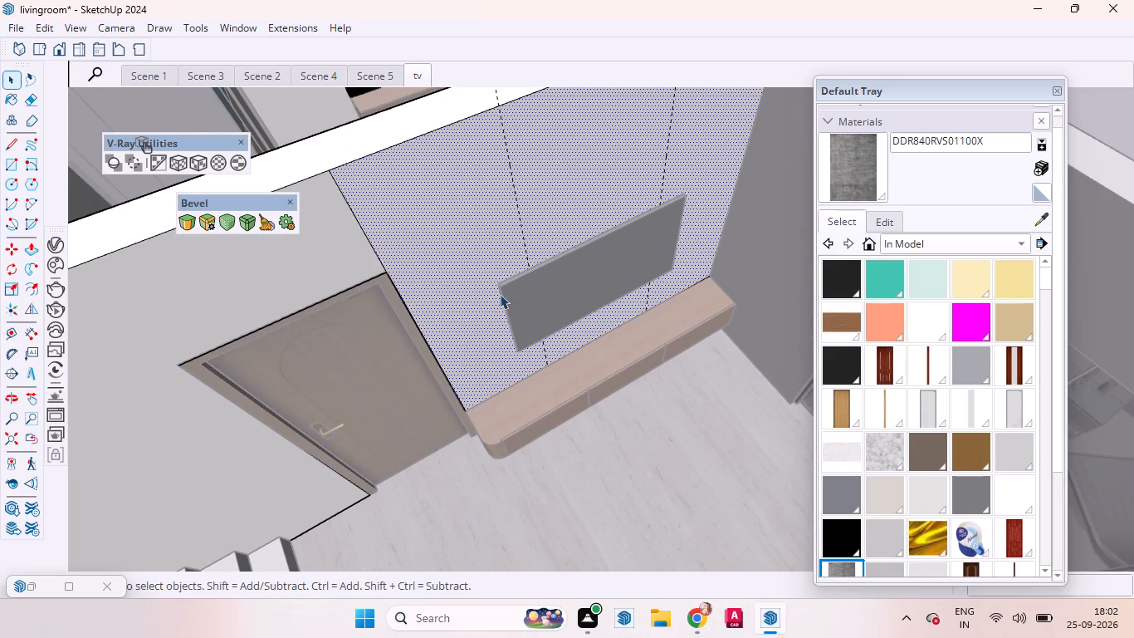
pyautogui.scroll(-3, 472, 244)
pyautogui.press('r')
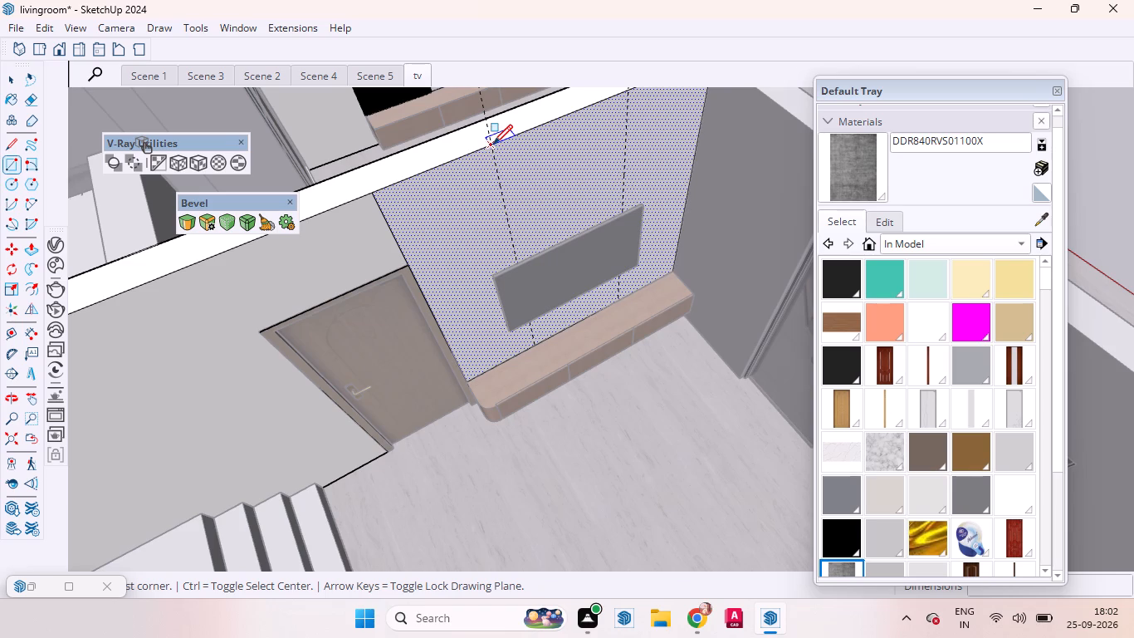
pyautogui.click(493, 144)
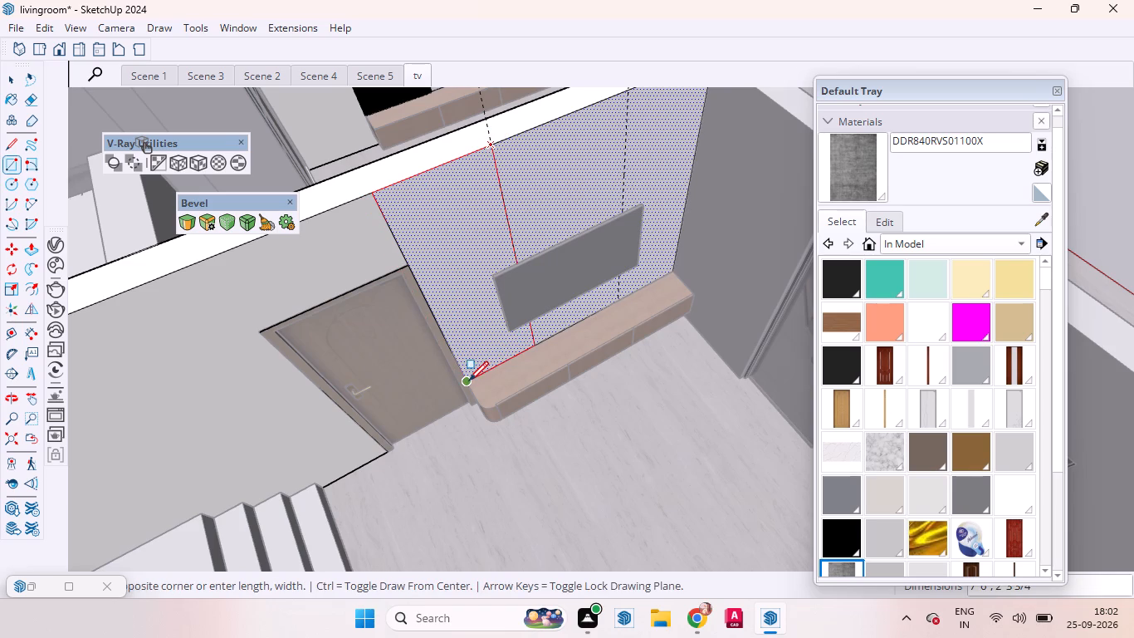
pyautogui.click(469, 380)
# Draw a far-side panel rectangle about 7' 6" by 2' 3" on the TV wall, from the second guide's top to the cabinet's other back corner.
pyautogui.scroll(-4, 495, 329)
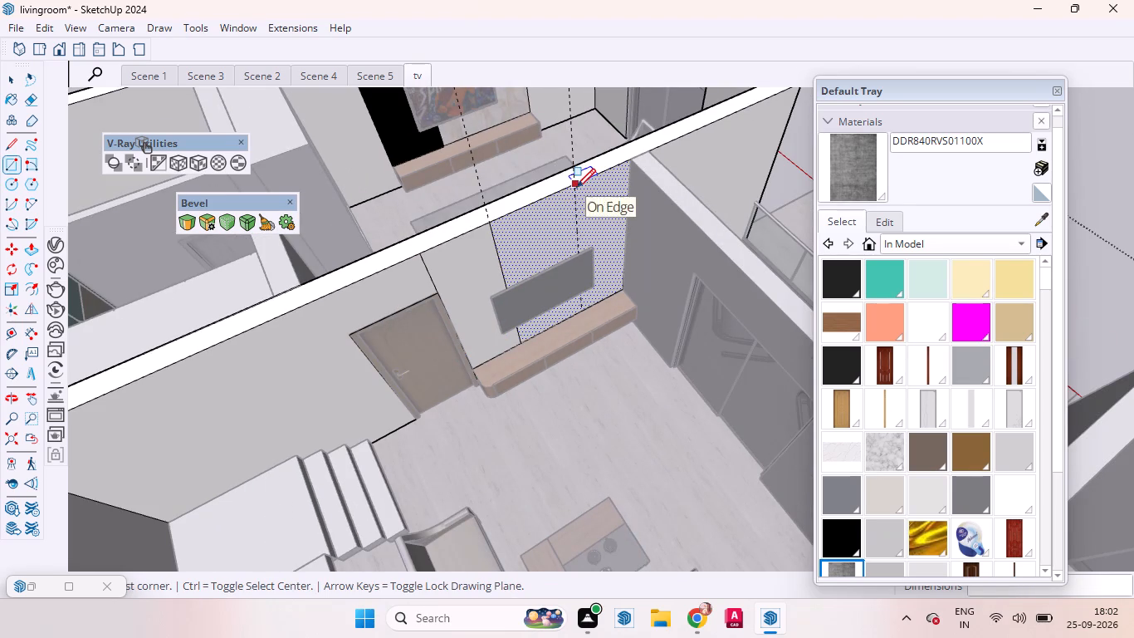
pyautogui.click(576, 188)
pyautogui.scroll(8, 588, 301)
pyautogui.scroll(-1, 603, 297)
pyautogui.scroll(2, 603, 296)
pyautogui.click(646, 281)
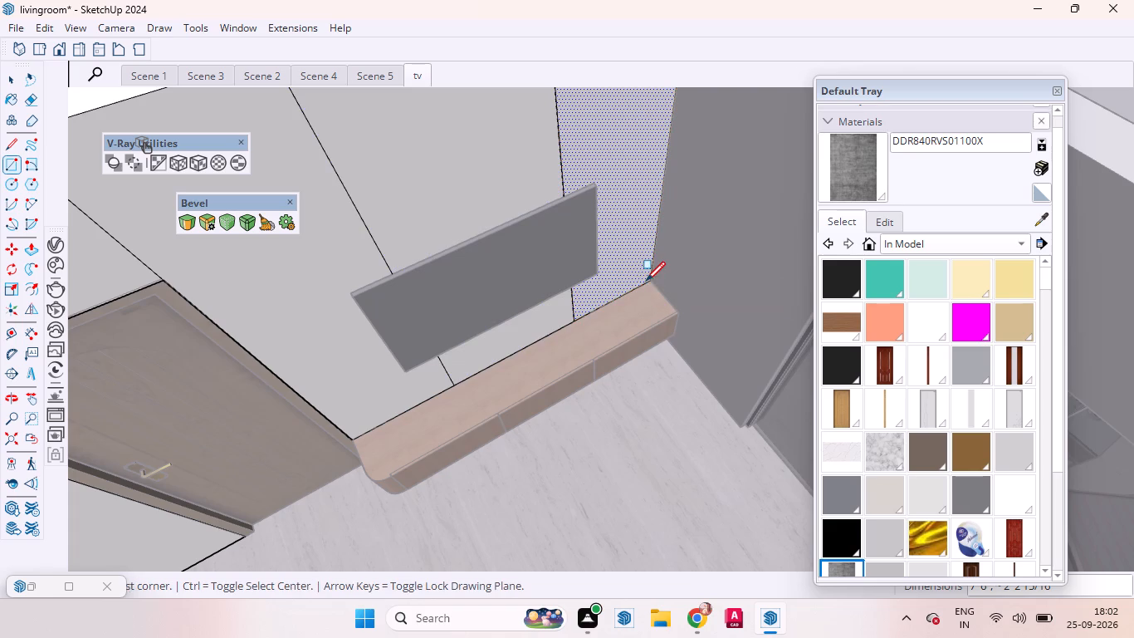
pyautogui.press('space')
# Copy the door-side panel's inner vertical edge 3 mm toward the middle panel to form a groove line.
pyautogui.click(517, 193)
pyautogui.scroll(2, 571, 184)
pyautogui.scroll(-5, 570, 182)
pyautogui.scroll(1, 568, 179)
pyautogui.scroll(-1, 558, 166)
pyautogui.scroll(5, 374, 280)
pyautogui.scroll(-1, 387, 222)
pyautogui.scroll(7, 387, 222)
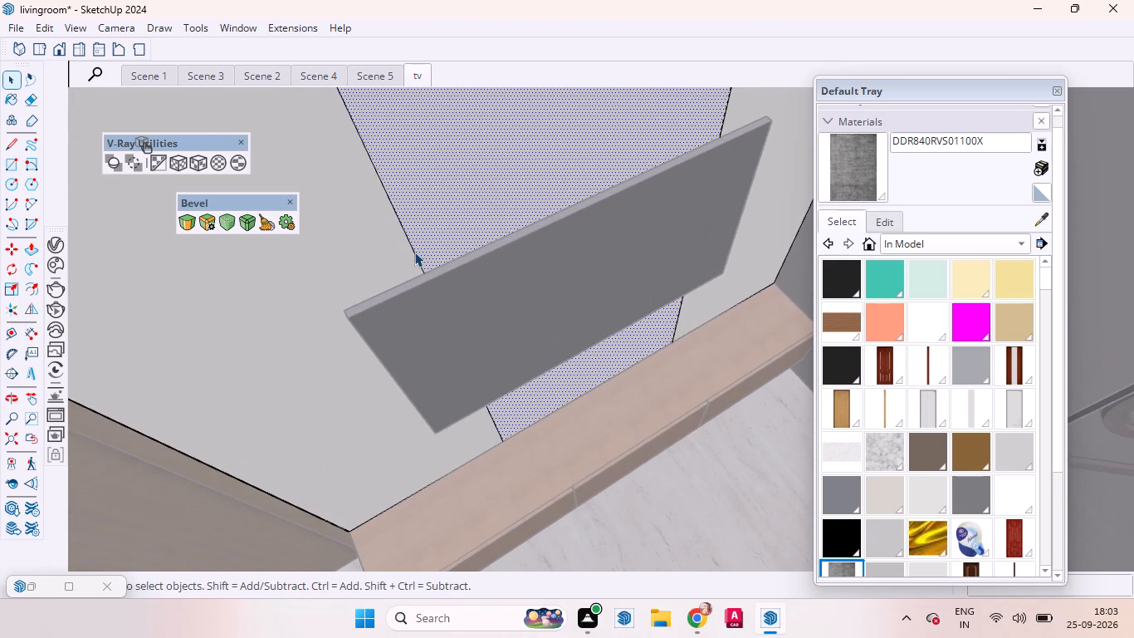
pyautogui.click(414, 252)
pyautogui.press('m')
pyautogui.scroll(6, 525, 449)
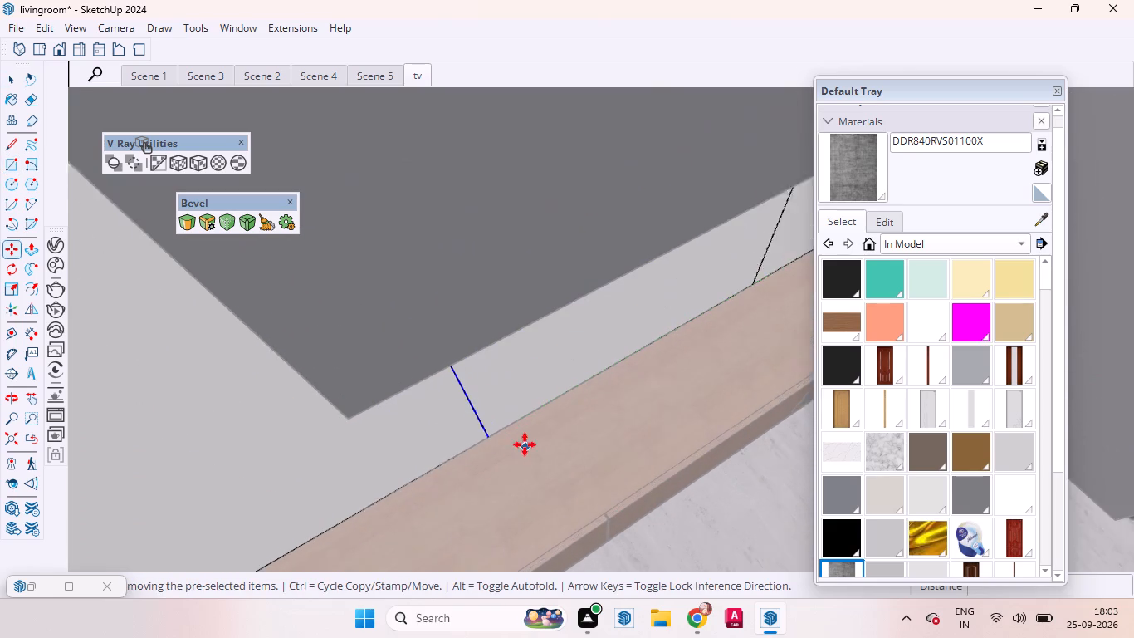
pyautogui.click(484, 434)
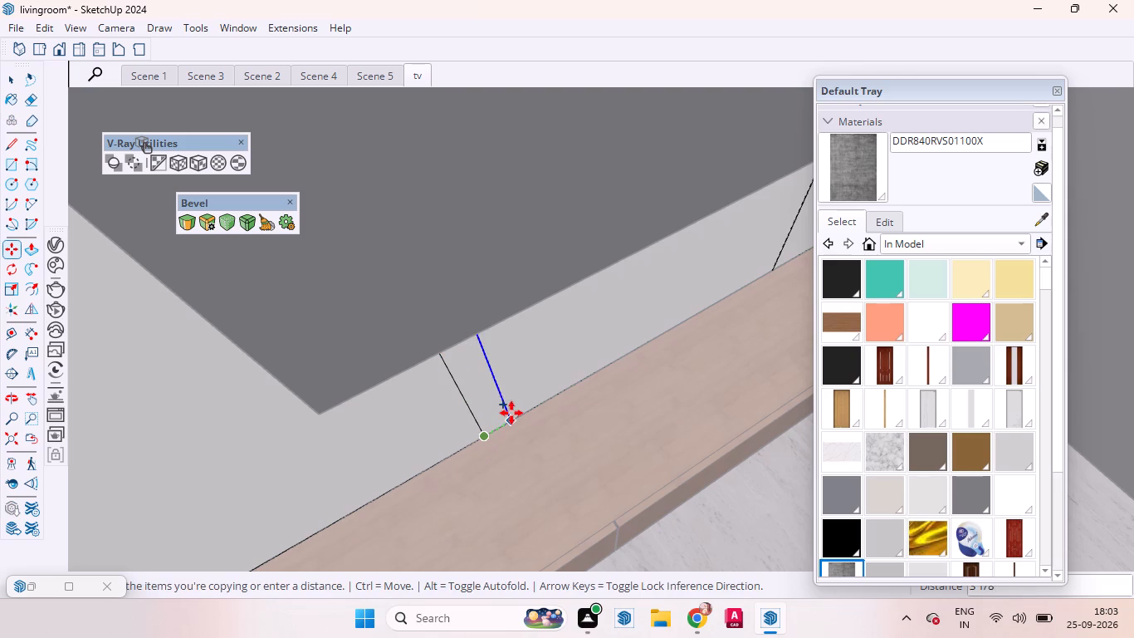
pyautogui.write('3mm')
pyautogui.press('Return')
pyautogui.press('space')
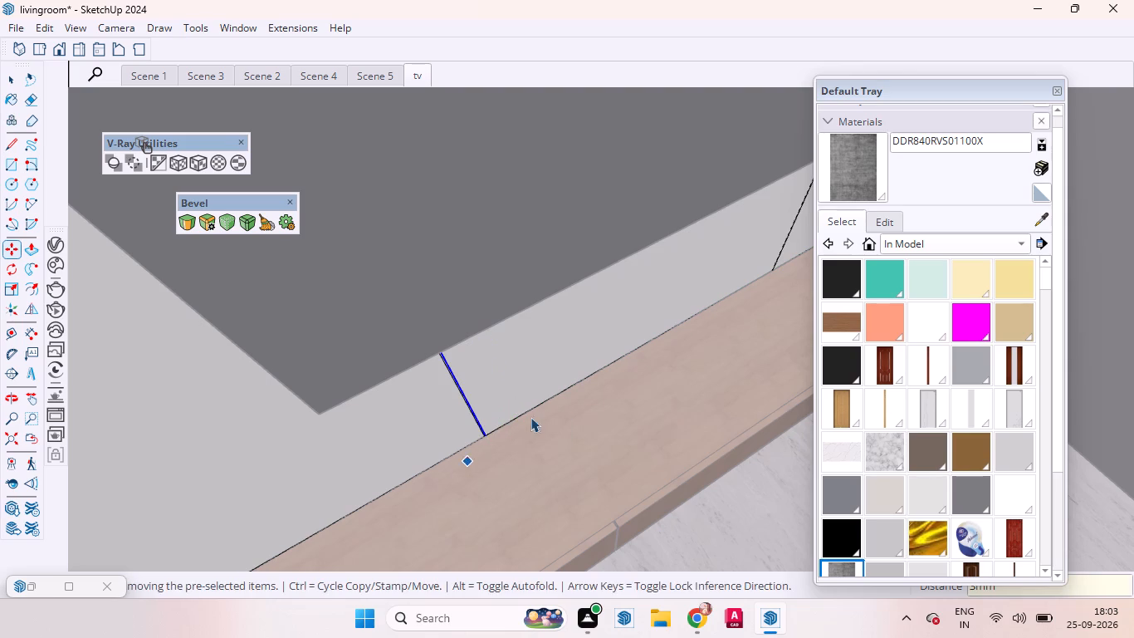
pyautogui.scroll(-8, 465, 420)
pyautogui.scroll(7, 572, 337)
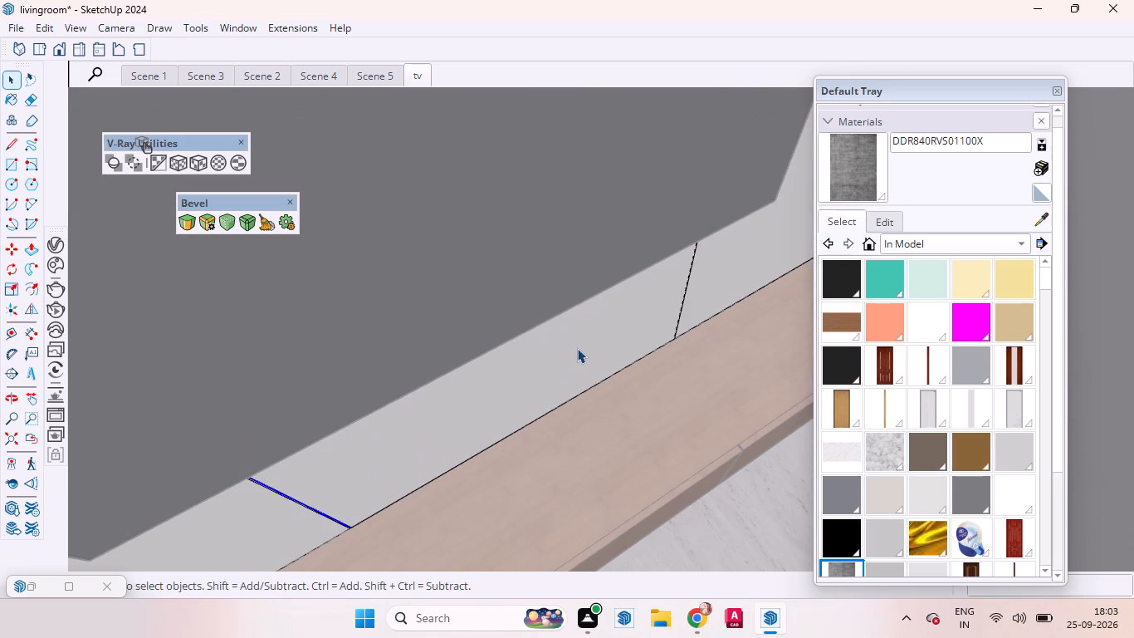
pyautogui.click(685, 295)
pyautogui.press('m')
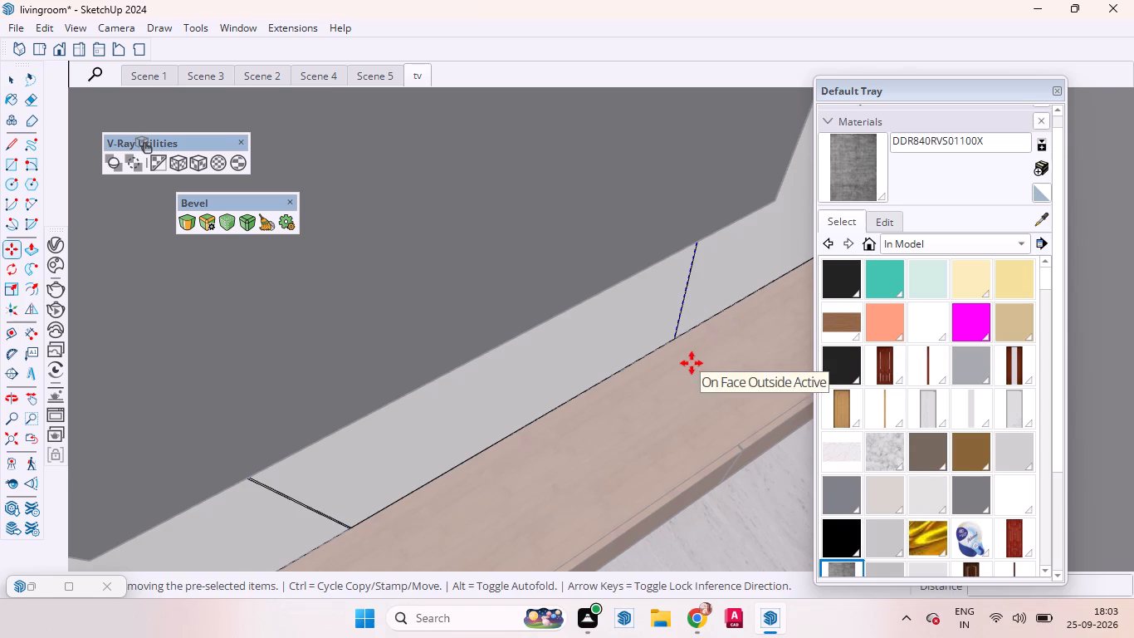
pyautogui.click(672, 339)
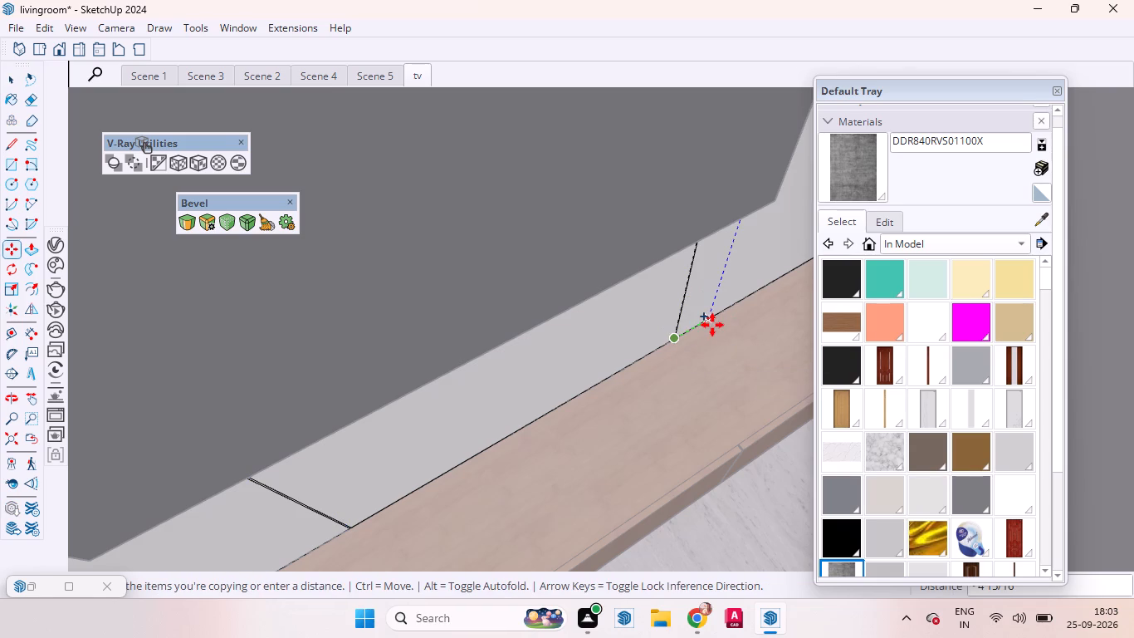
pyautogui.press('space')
# Copy the far-side panel's inner vertical edge by 3 mm to form a second groove line.
pyautogui.scroll(10, 701, 321)
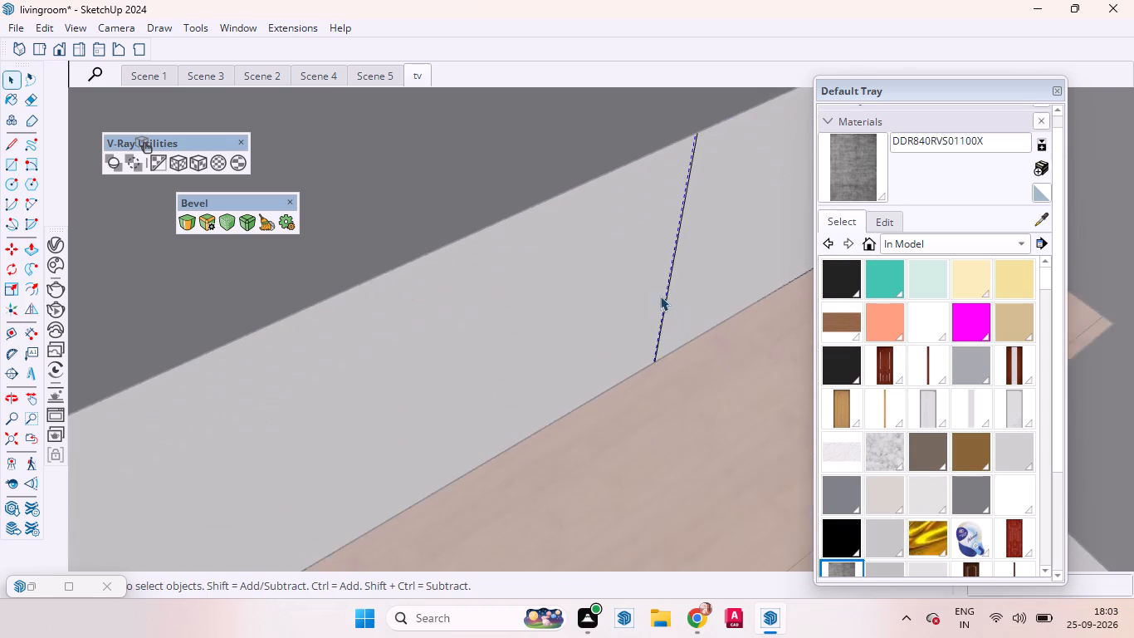
pyautogui.scroll(1, 660, 296)
pyautogui.scroll(-1, 660, 296)
pyautogui.scroll(2, 660, 296)
pyautogui.scroll(-1, 659, 296)
pyautogui.scroll(9, 682, 297)
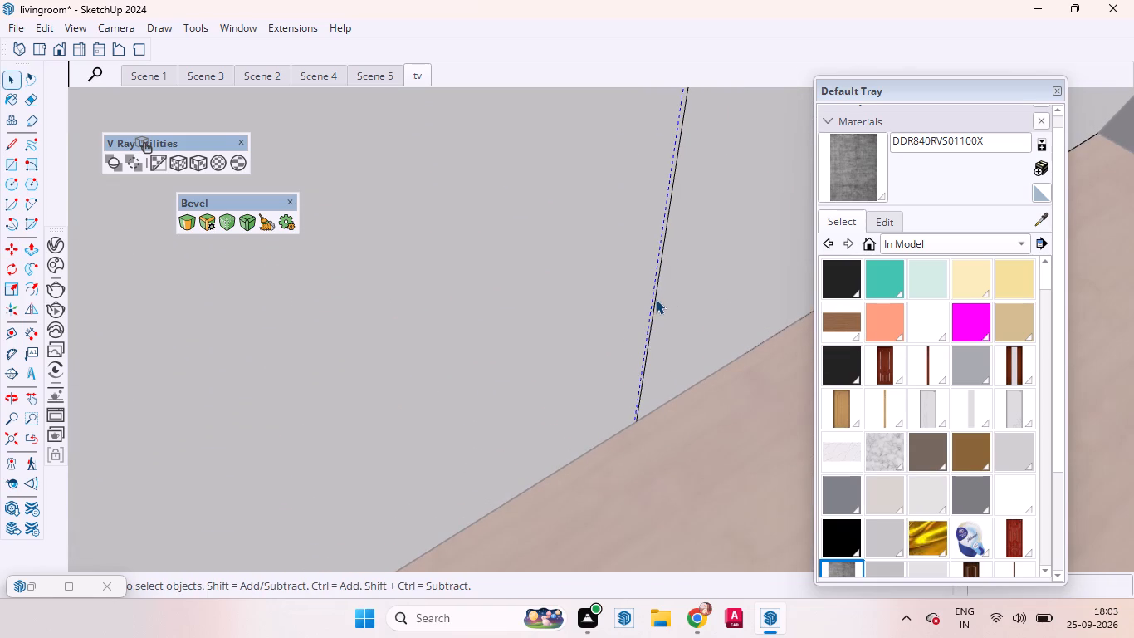
pyautogui.click(656, 299)
pyautogui.press('m')
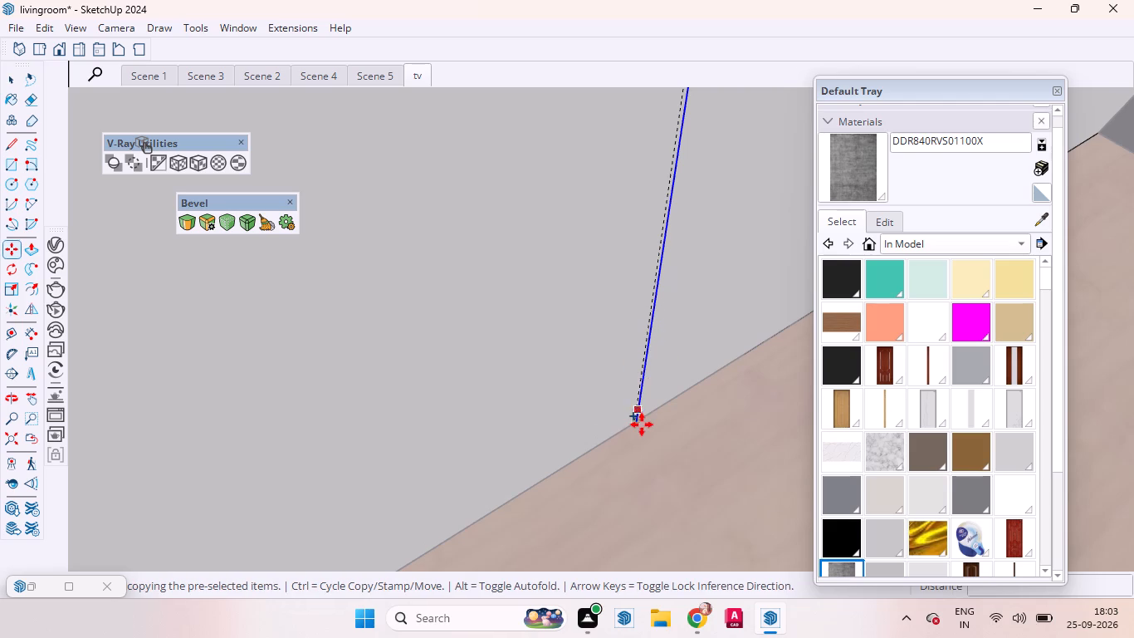
pyautogui.click(642, 425)
pyautogui.write('3mm')
pyautogui.press('Return')
pyautogui.press('space')
# Leave the wall's group and examine the living room TV wall's panel lines from above and from the front.
pyautogui.scroll(-5, 619, 378)
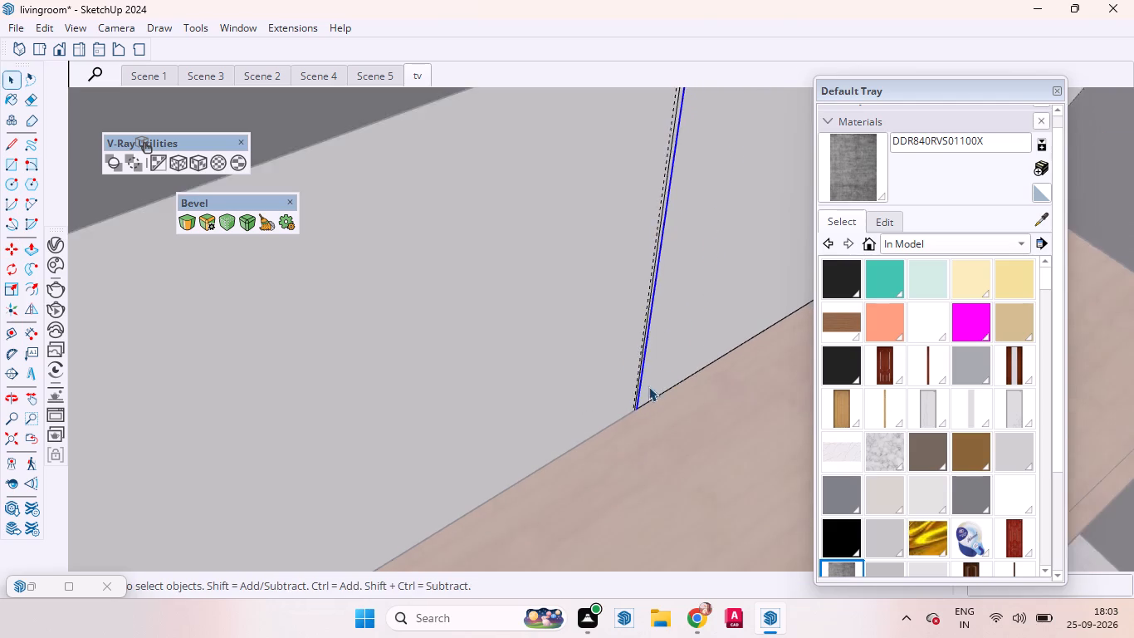
pyautogui.scroll(-4, 648, 386)
pyautogui.scroll(2, 653, 396)
pyautogui.scroll(-8, 653, 396)
pyautogui.scroll(2, 653, 396)
pyautogui.scroll(-4, 653, 396)
pyautogui.scroll(1, 622, 385)
pyautogui.scroll(-4, 622, 384)
pyautogui.scroll(1, 626, 387)
pyautogui.scroll(-13, 627, 387)
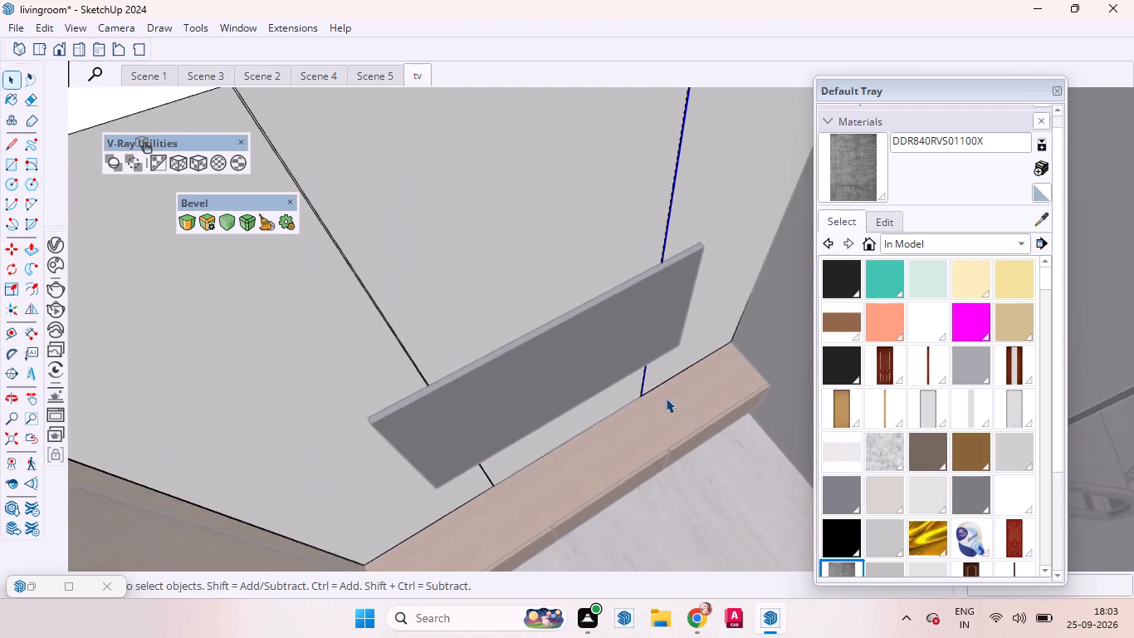
pyautogui.scroll(-4, 666, 398)
pyautogui.scroll(1, 667, 397)
pyautogui.scroll(-7, 667, 397)
pyautogui.scroll(-19, 535, 377)
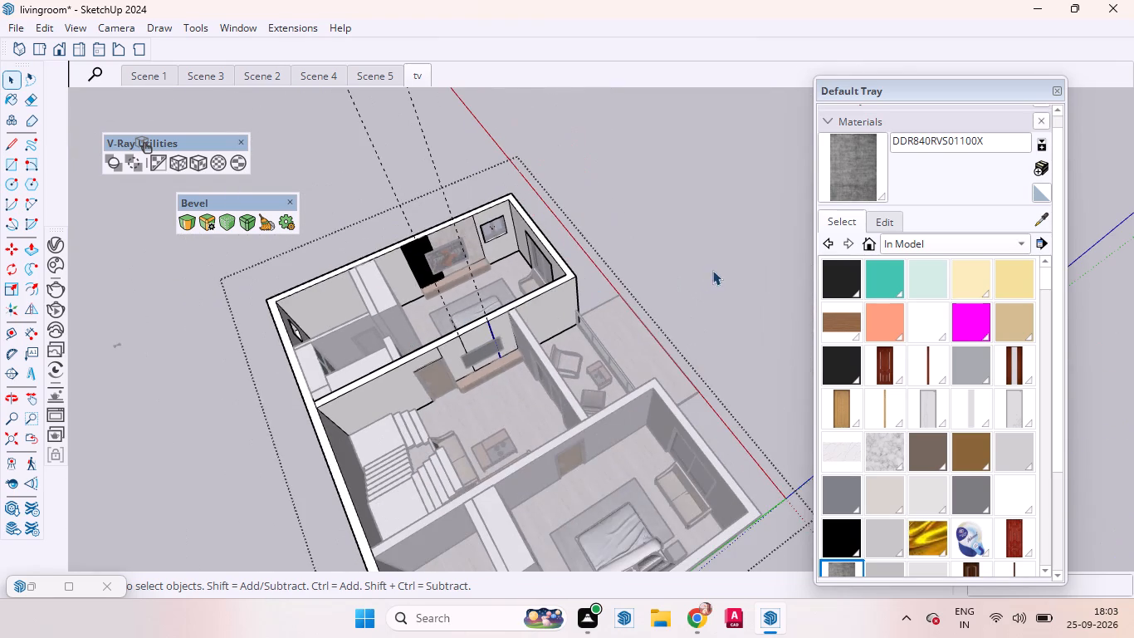
pyautogui.click(712, 270)
pyautogui.scroll(10, 464, 326)
pyautogui.moveTo(463, 336); pyautogui.dragTo(370, 180, button='middle')
pyautogui.scroll(1, 370, 180)
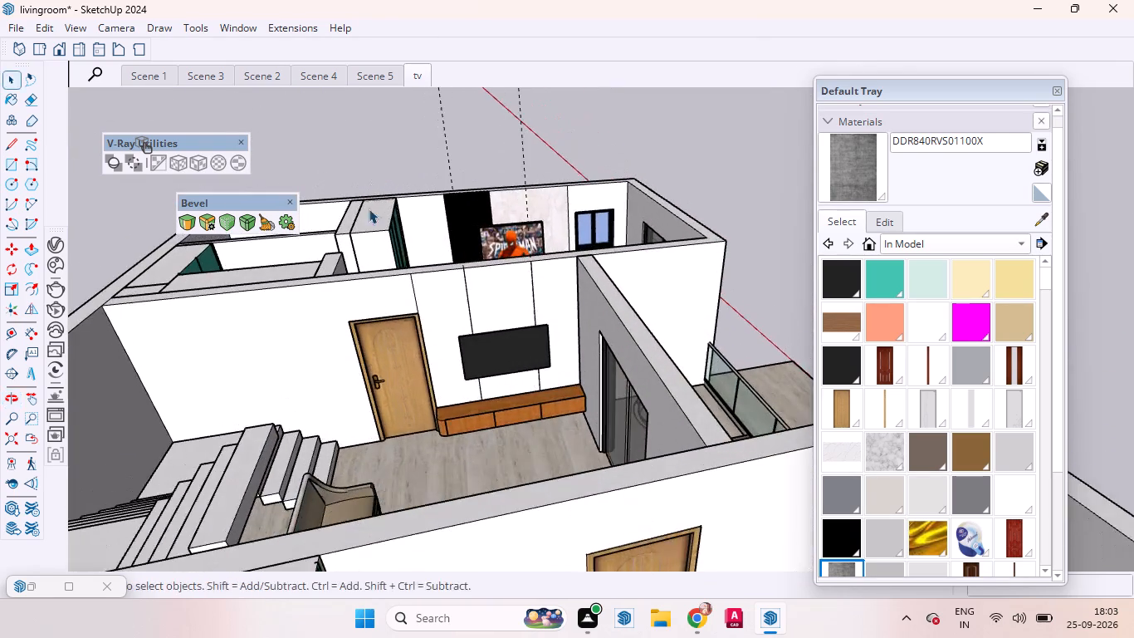
pyautogui.scroll(-3, 454, 342)
pyautogui.scroll(3, 516, 324)
pyautogui.scroll(-1, 521, 312)
pyautogui.scroll(1, 522, 312)
pyautogui.scroll(-1, 527, 314)
pyautogui.scroll(2, 527, 315)
pyautogui.scroll(-4, 527, 316)
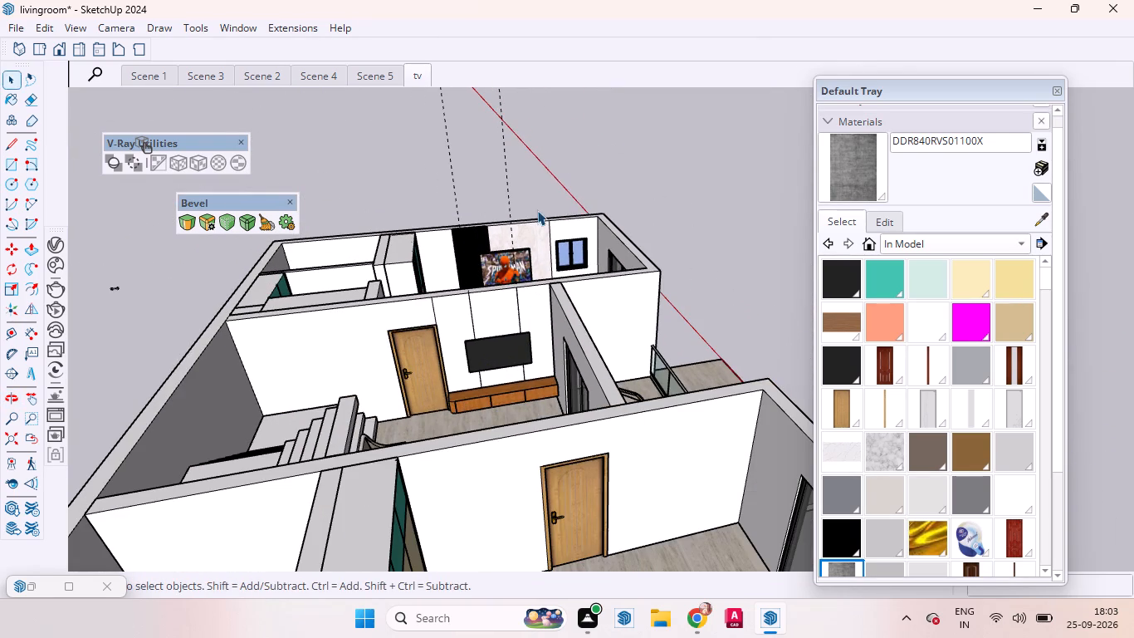
# Delete the two dashed guide lines above the TV wall inside the wall's group, and leave the group.
pyautogui.moveTo(539, 179); pyautogui.dragTo(378, 83)
pyautogui.moveTo(527, 150); pyautogui.dragTo(472, 115)
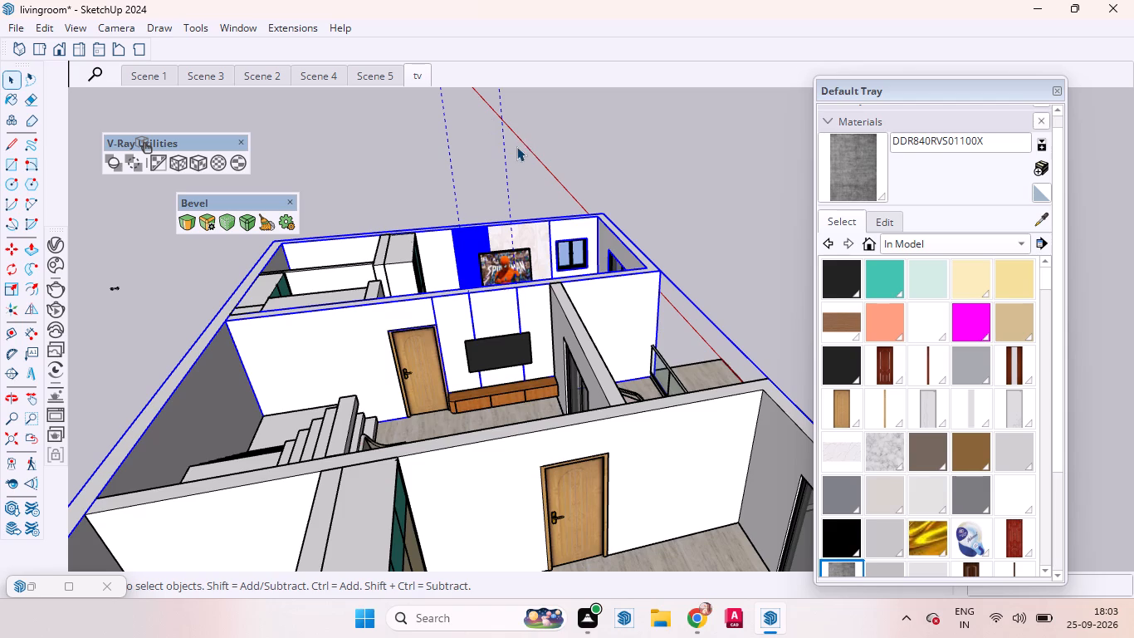
pyautogui.doubleClick(505, 180)
pyautogui.moveTo(525, 175); pyautogui.dragTo(490, 154)
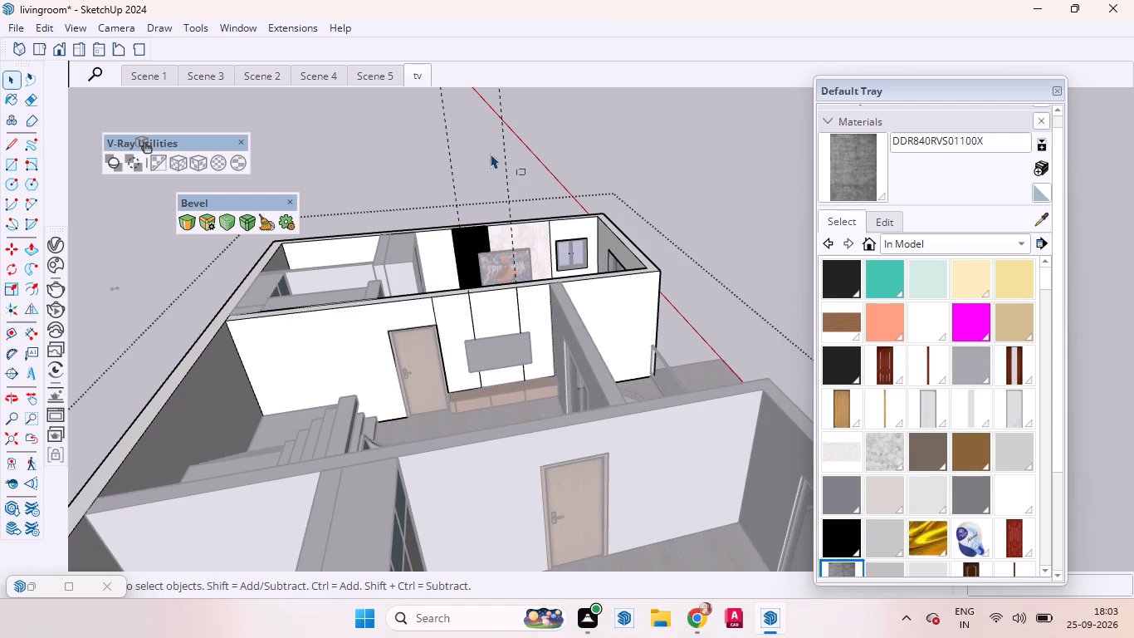
pyautogui.moveTo(490, 154); pyautogui.dragTo(332, 62)
pyautogui.press('Delete')
pyautogui.click(548, 147)
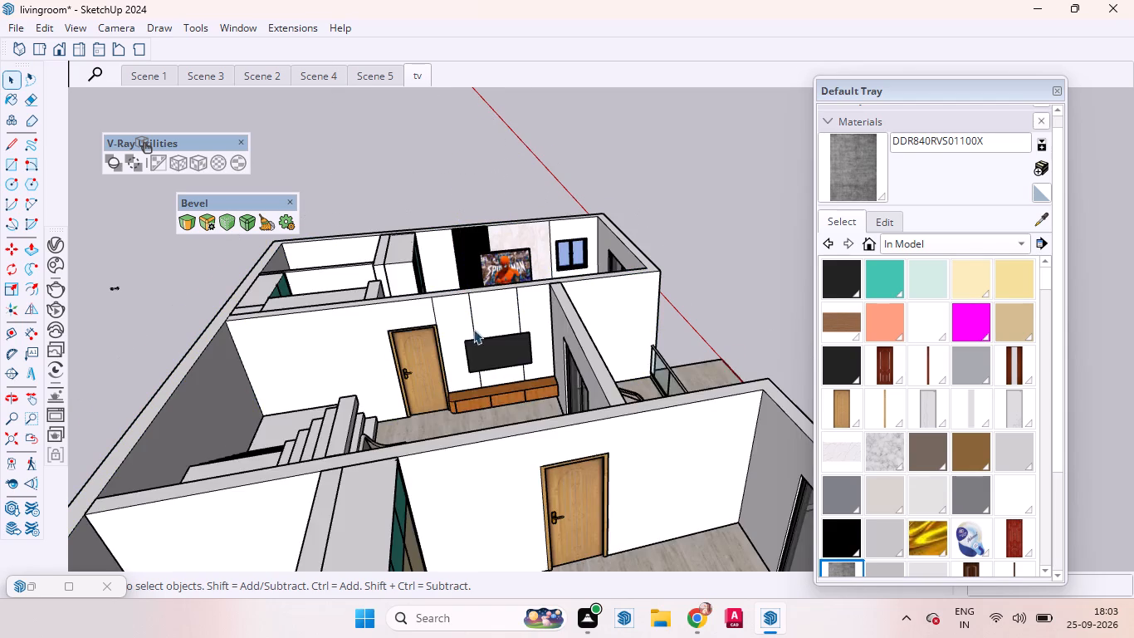
# Copy the door-side panel's outer vertical edge, above the door frame's corner, by 3 mm within the wall's group.
pyautogui.scroll(3, 474, 329)
pyautogui.scroll(-6, 493, 312)
pyautogui.scroll(8, 494, 305)
pyautogui.scroll(-1, 516, 318)
pyautogui.scroll(7, 516, 318)
pyautogui.moveTo(386, 306); pyautogui.dragTo(437, 285, button='middle')
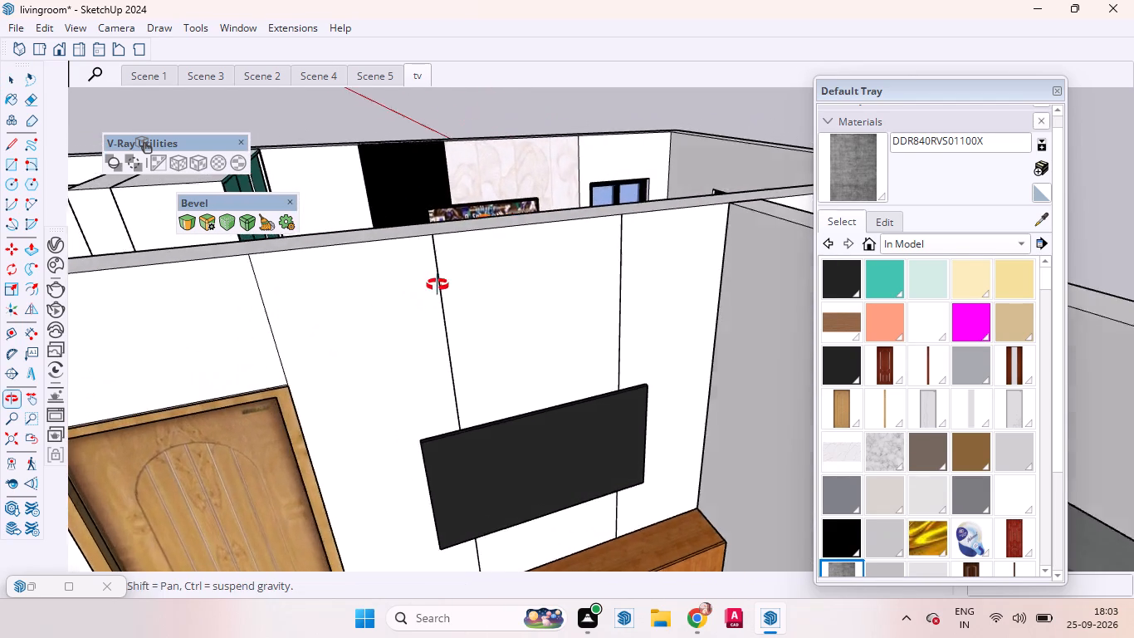
pyautogui.moveTo(437, 285); pyautogui.dragTo(436, 285, button='middle')
pyautogui.scroll(8, 193, 313)
pyautogui.click(304, 344)
pyautogui.scroll(-4, 374, 293)
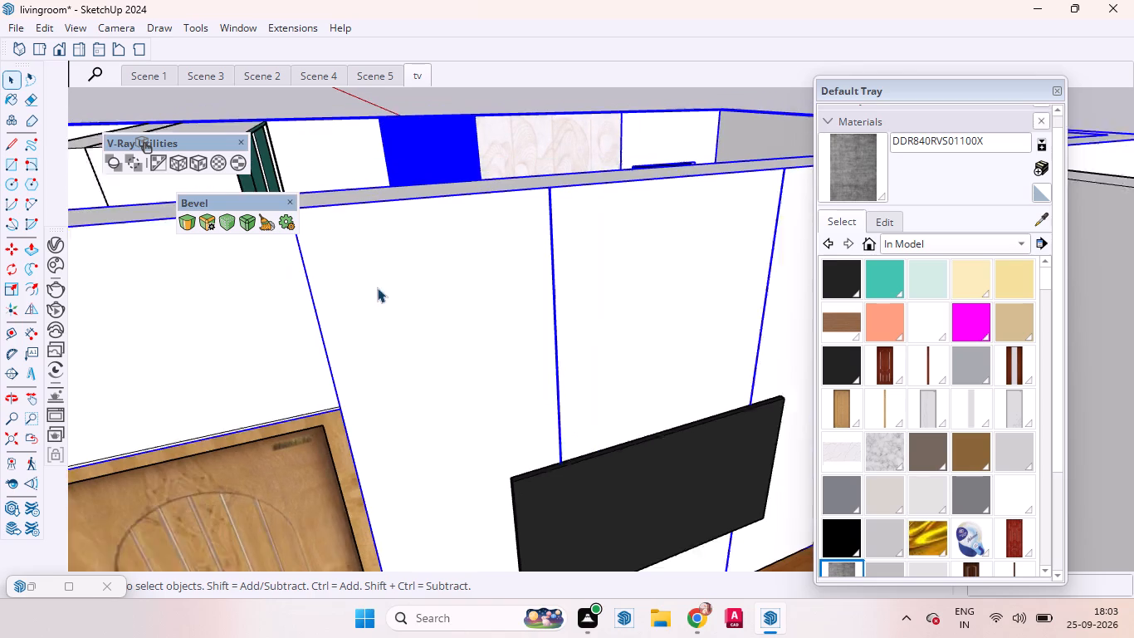
pyautogui.doubleClick(357, 333)
pyautogui.click(325, 329)
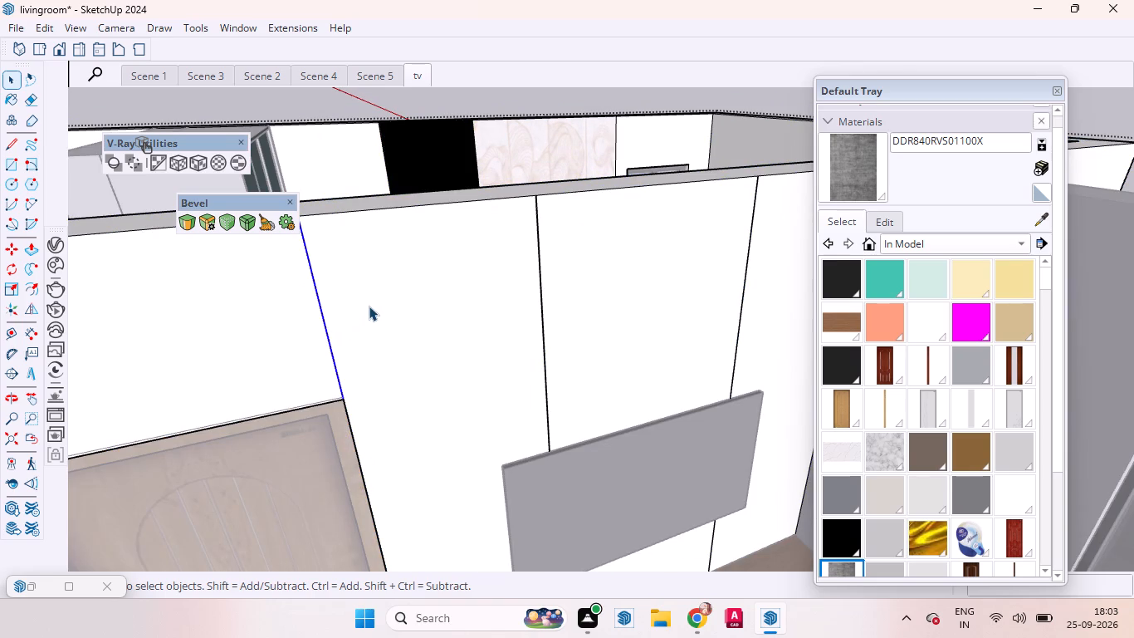
pyautogui.press('m')
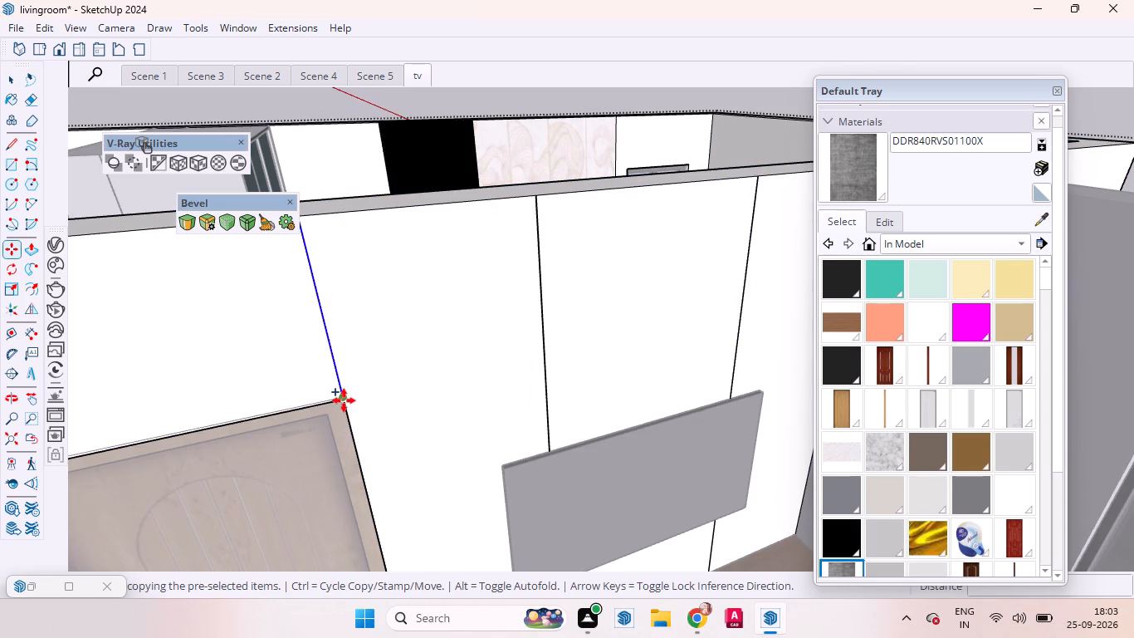
pyautogui.scroll(6, 342, 400)
pyautogui.scroll(-4, 342, 400)
pyautogui.scroll(4, 343, 398)
pyautogui.scroll(-1, 343, 398)
pyautogui.scroll(3, 343, 398)
pyautogui.click(345, 399)
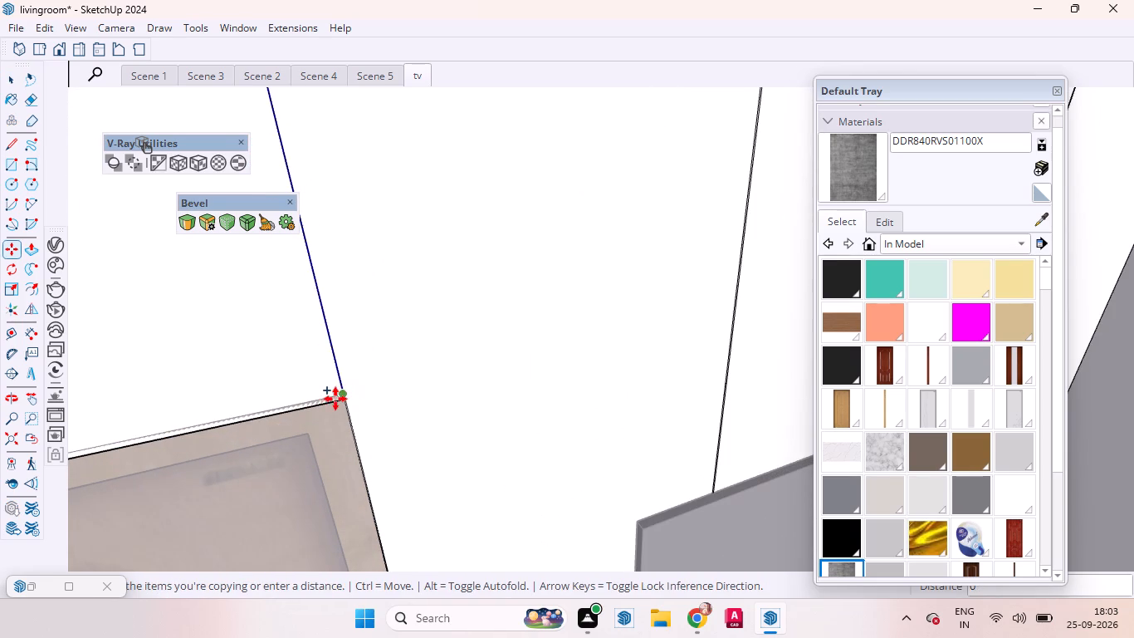
pyautogui.write('3mm')
pyautogui.press('Return')
pyautogui.press('space')
# With the door-side panel face selected, create a material using the opulence-jade-4080-mm-architextures image from Downloads as its texture.
pyautogui.click(386, 350)
pyautogui.scroll(-3, 379, 343)
pyautogui.scroll(3, 379, 346)
pyautogui.scroll(-15, 379, 346)
pyautogui.scroll(1, 359, 341)
pyautogui.scroll(-10, 359, 341)
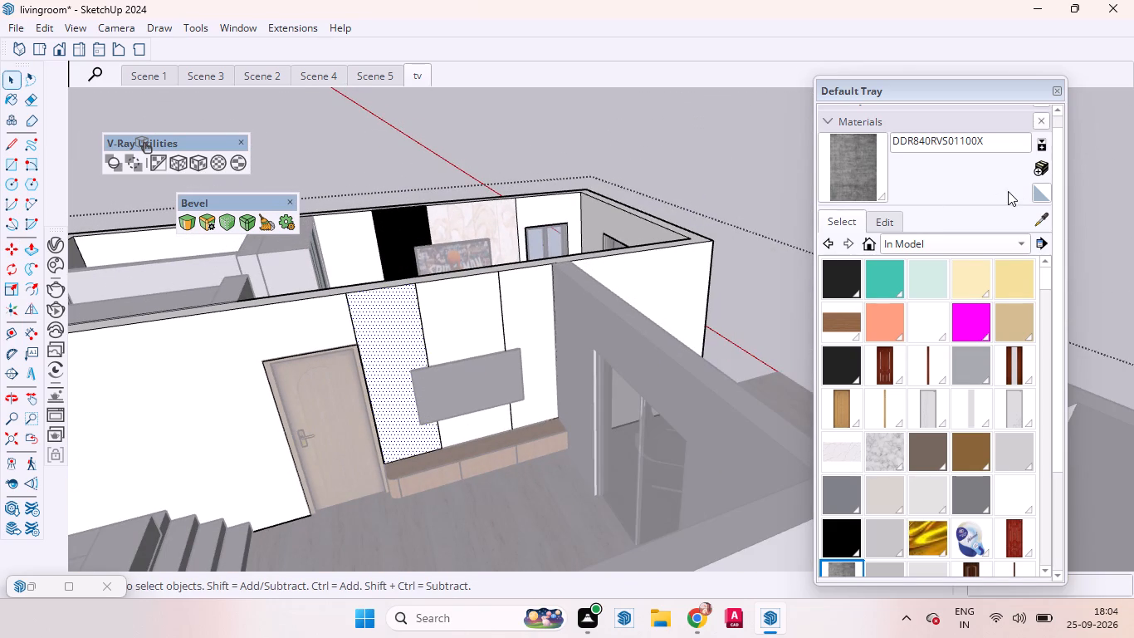
pyautogui.click(1041, 173)
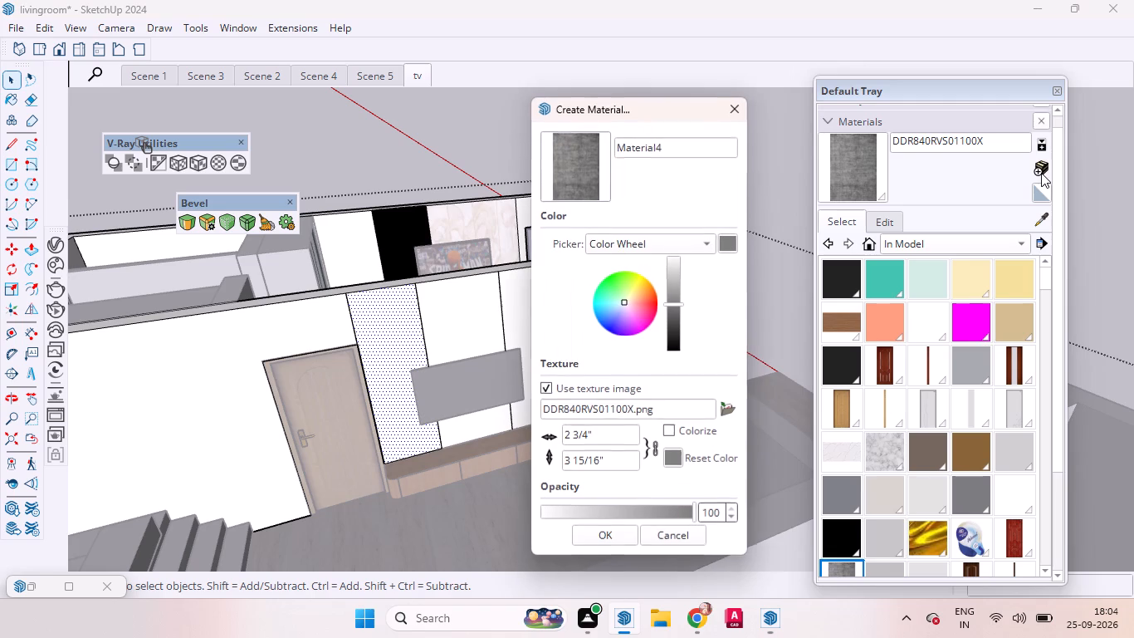
pyautogui.click(720, 402)
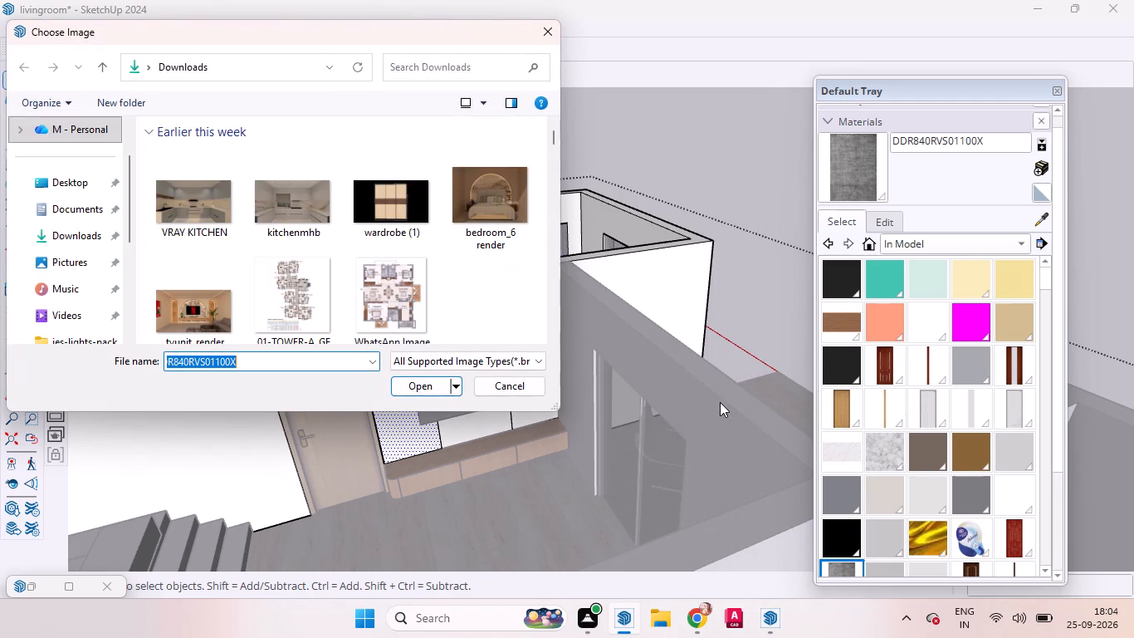
pyautogui.click(66, 234)
pyautogui.scroll(-17, 386, 182)
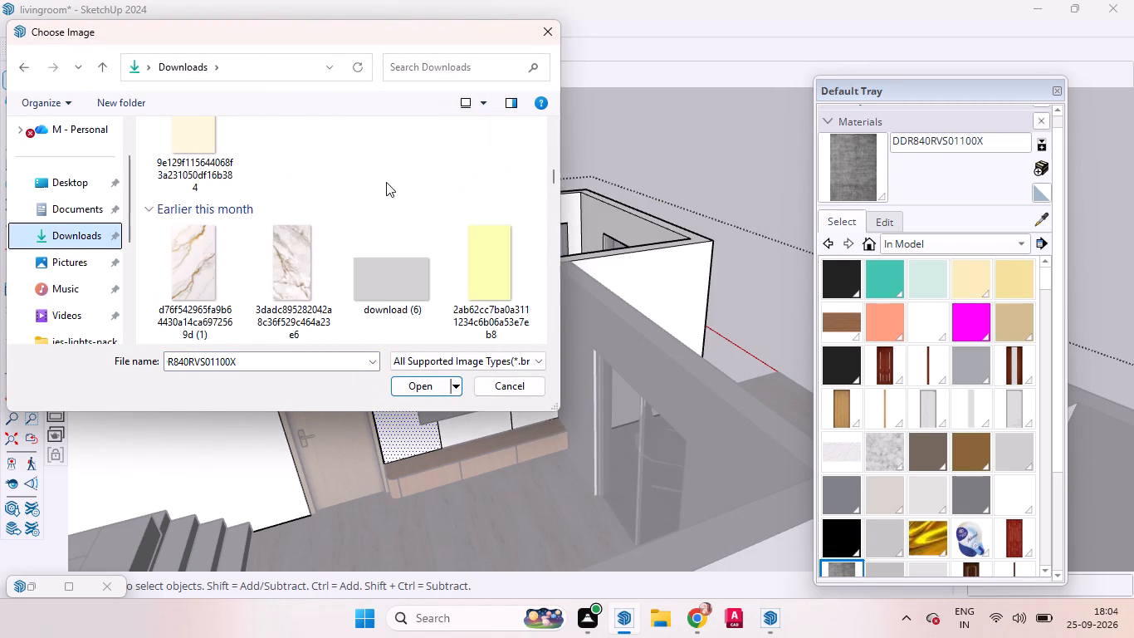
pyautogui.scroll(-6, 386, 182)
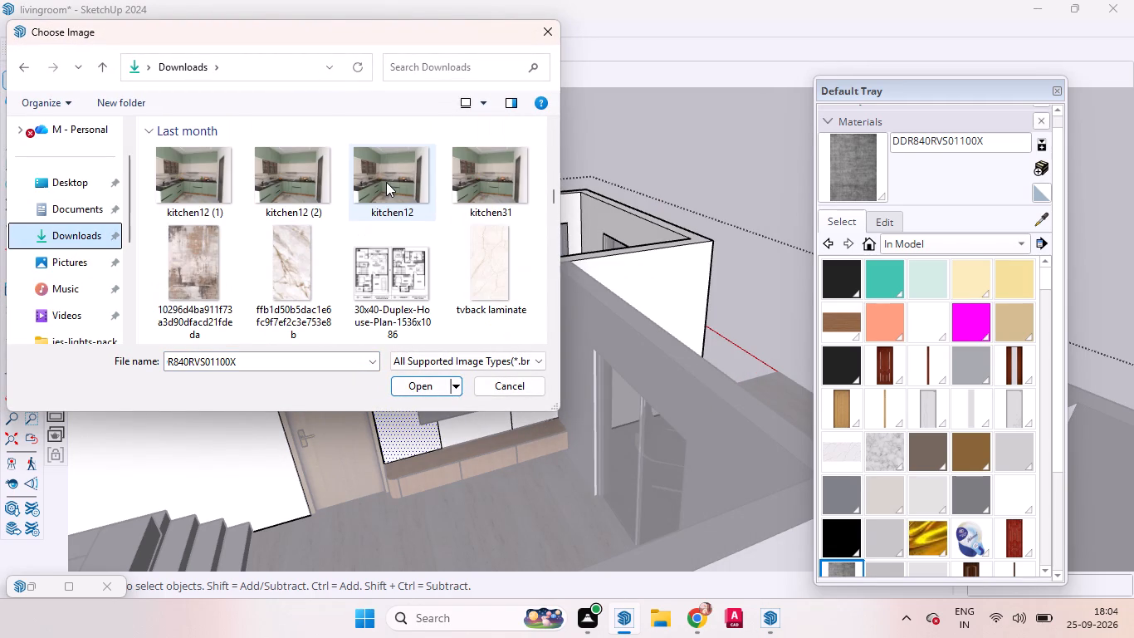
pyautogui.scroll(-7, 386, 182)
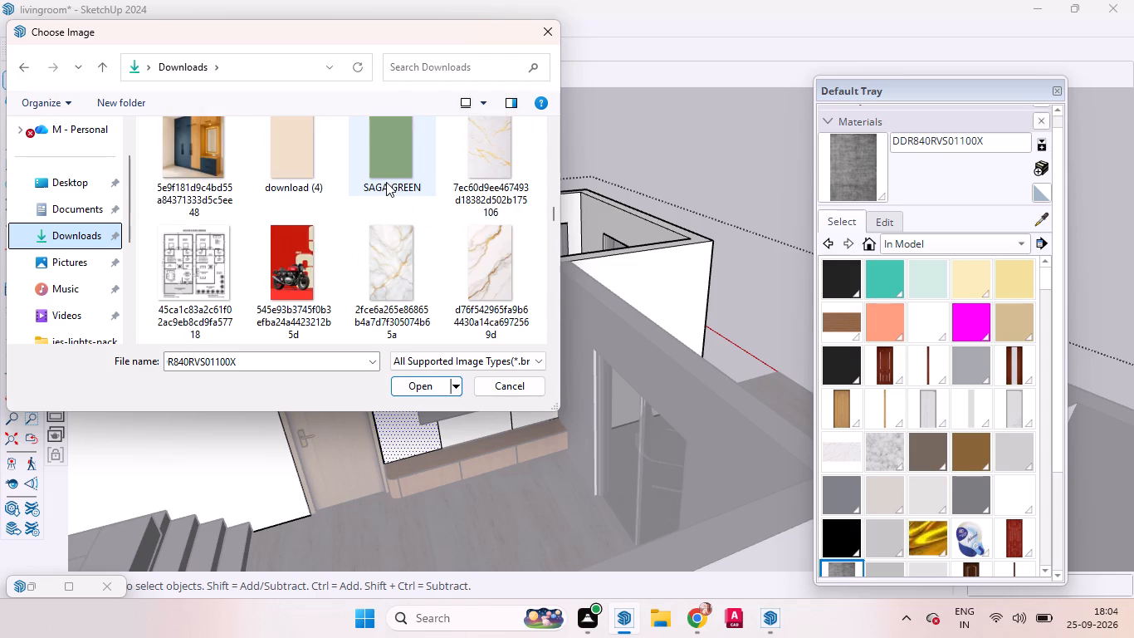
pyautogui.scroll(-3, 386, 182)
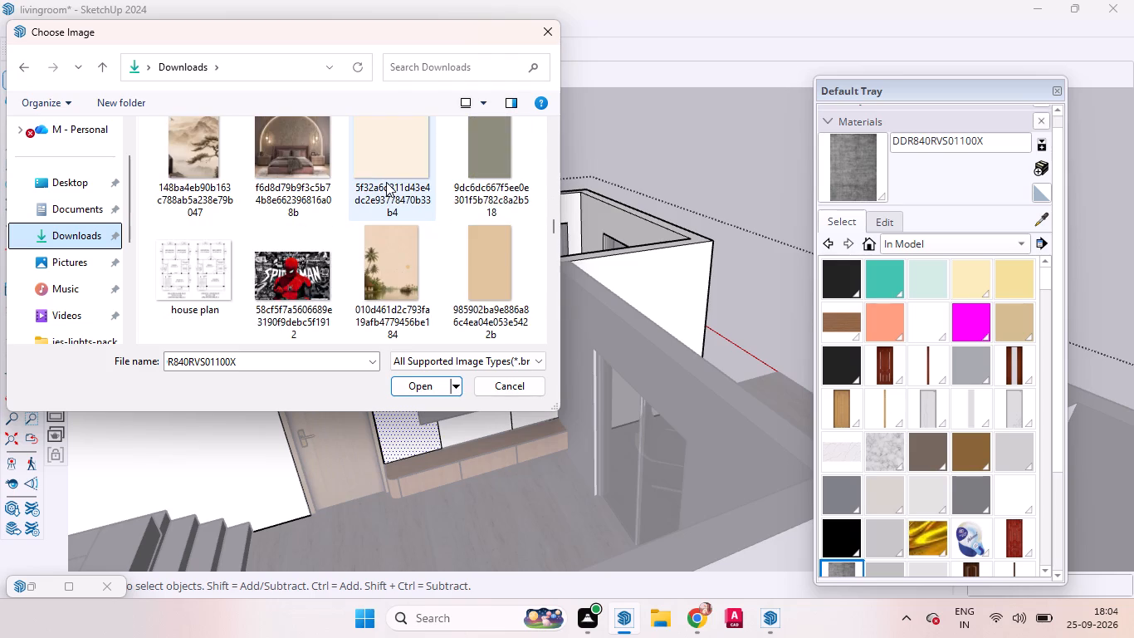
pyautogui.scroll(-5, 386, 182)
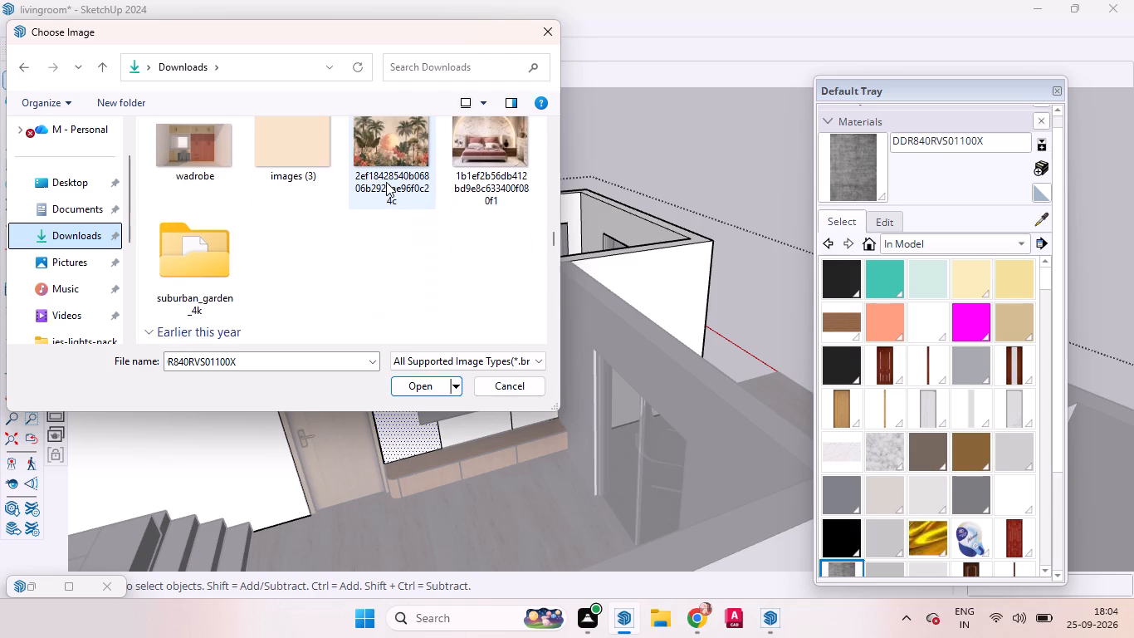
pyautogui.scroll(-6, 386, 182)
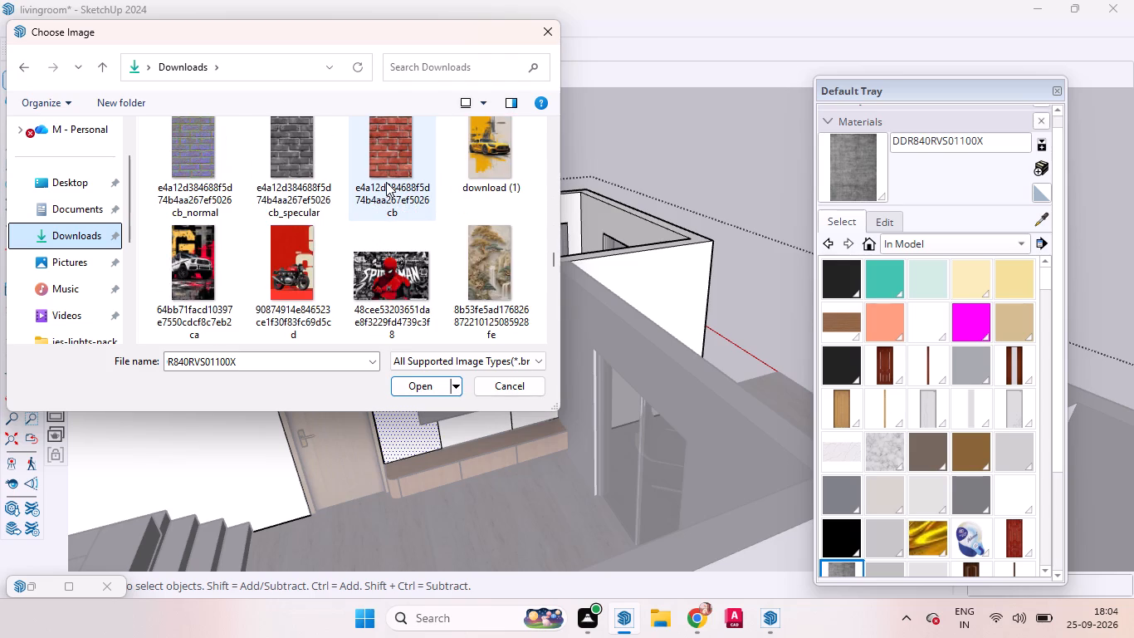
pyautogui.scroll(-4, 386, 182)
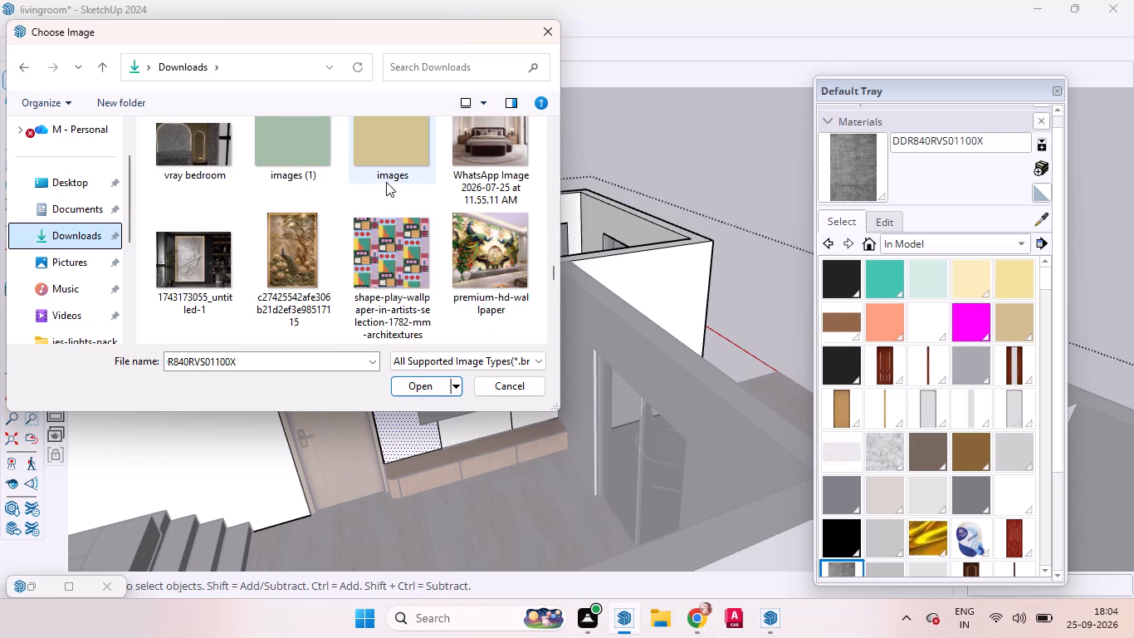
pyautogui.scroll(-4, 386, 182)
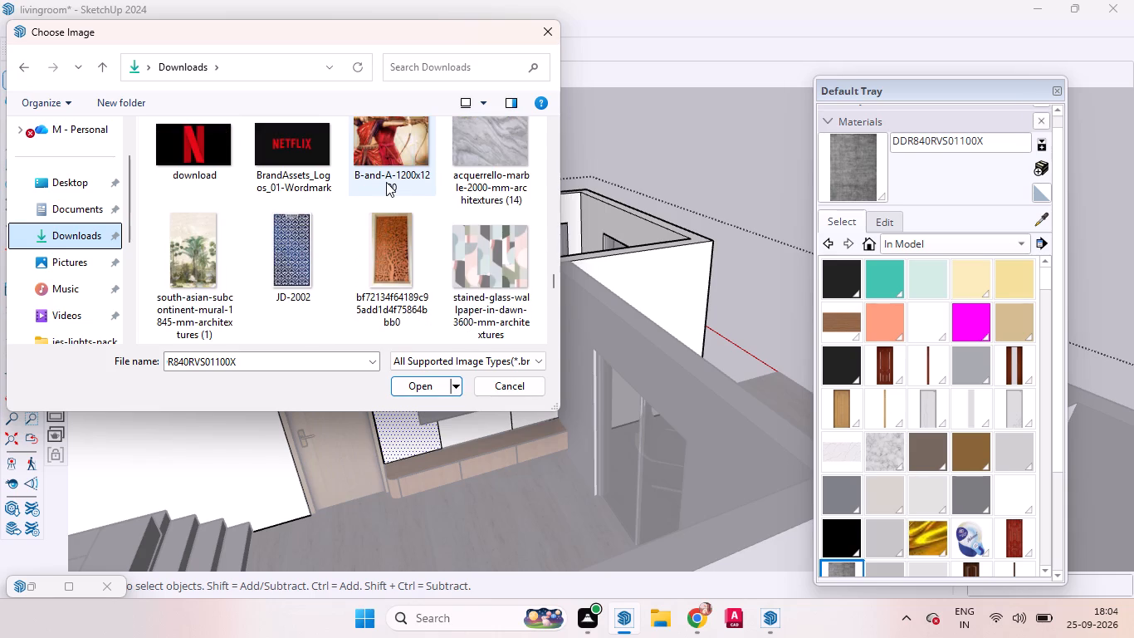
pyautogui.scroll(-2, 386, 182)
pyautogui.click(206, 280)
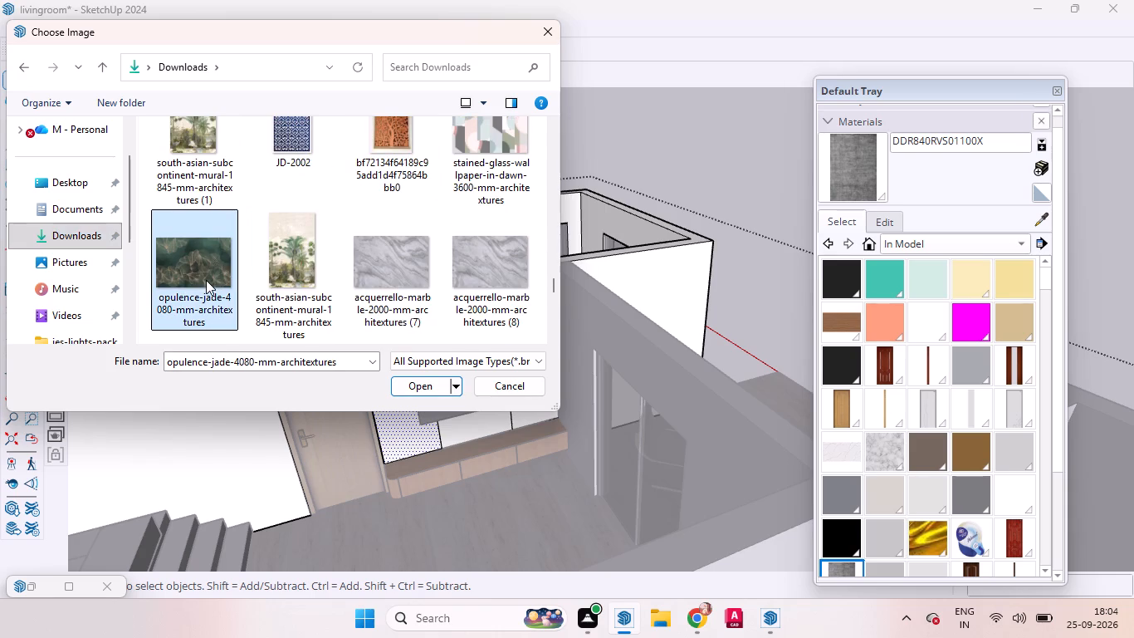
pyautogui.click(421, 378)
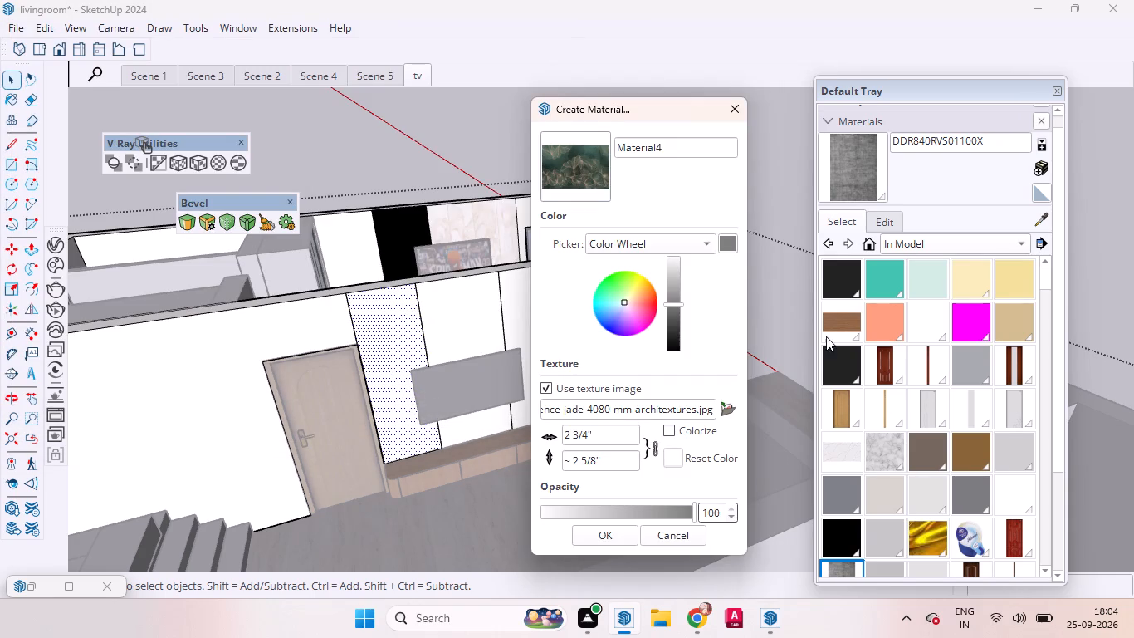
pyautogui.click(613, 535)
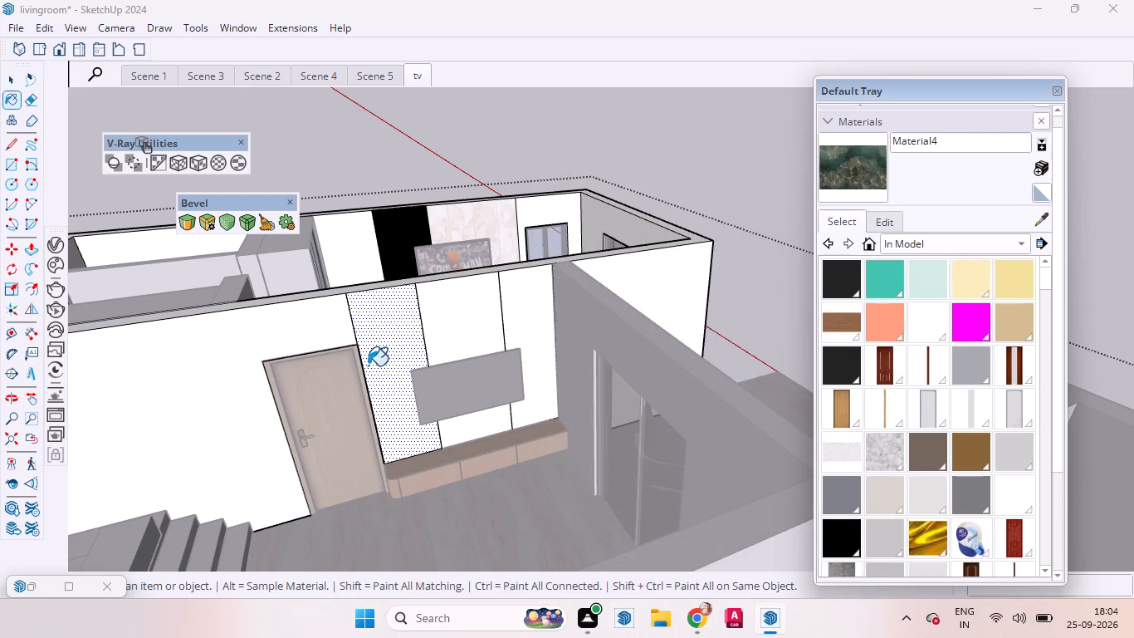
# Paint the door-side, middle and far-side panels of the living room TV wall with the new jade material.
pyautogui.click(392, 352)
pyautogui.click(467, 318)
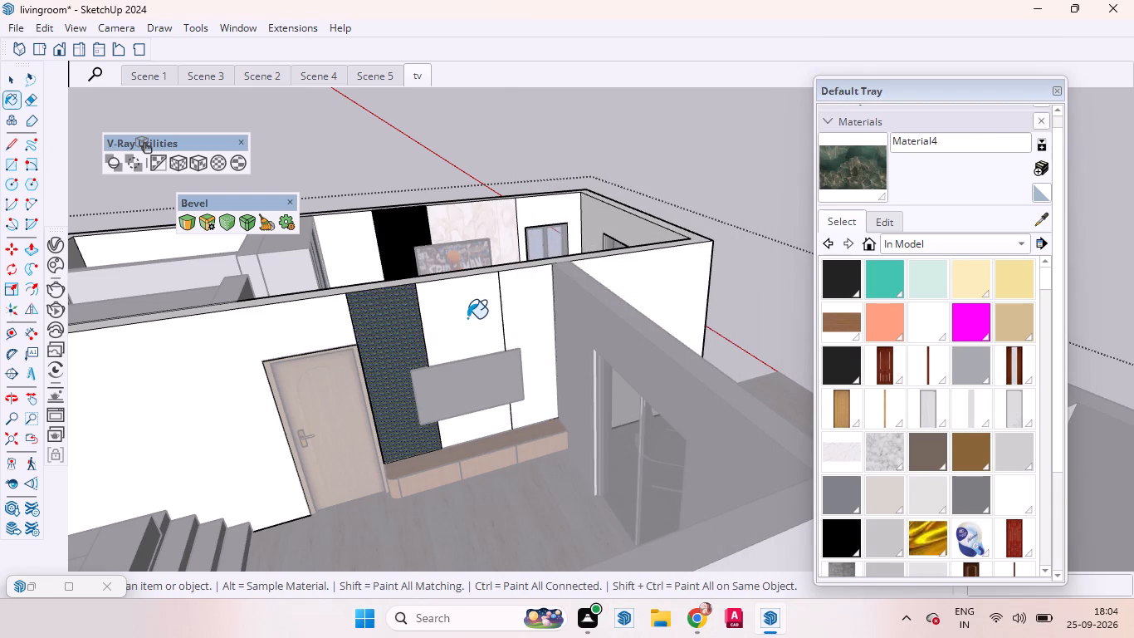
pyautogui.click(517, 319)
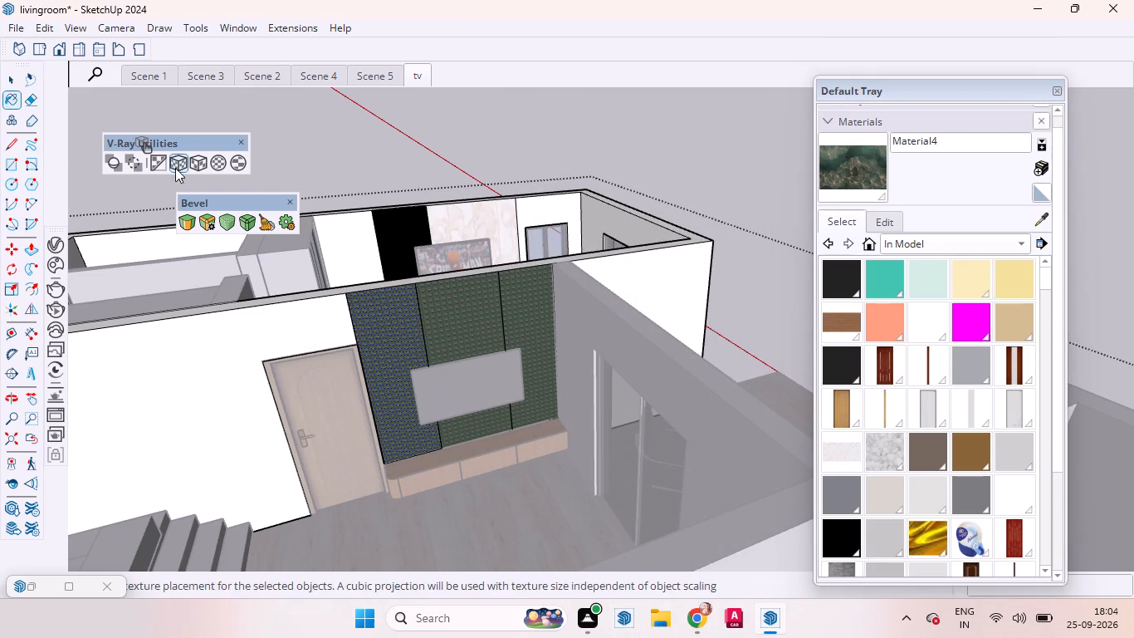
# Apply V-Ray Tri-Planar Projection (Fit) to the door-side, middle and far-side panels in turn, and leave the wall's group.
pyautogui.click(203, 170)
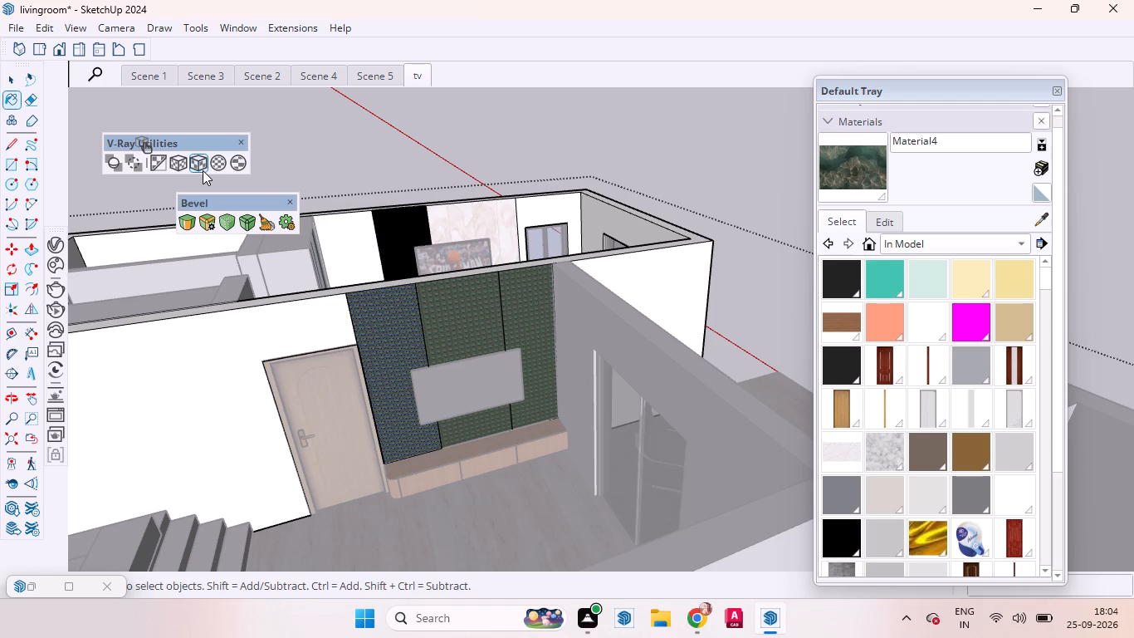
pyautogui.click(449, 307)
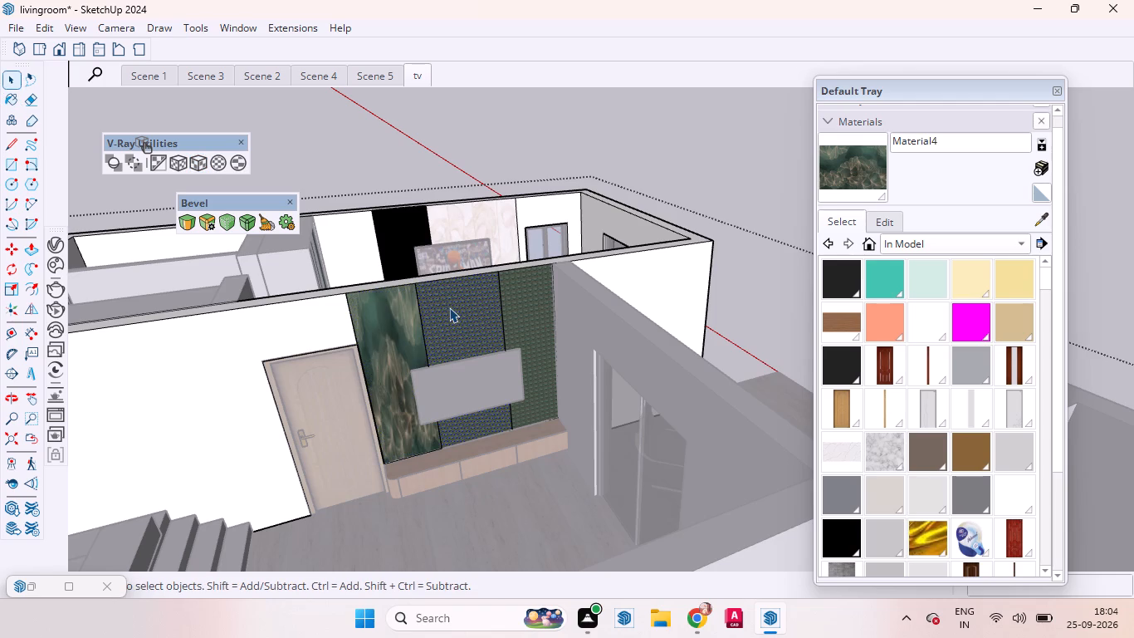
pyautogui.click(199, 165)
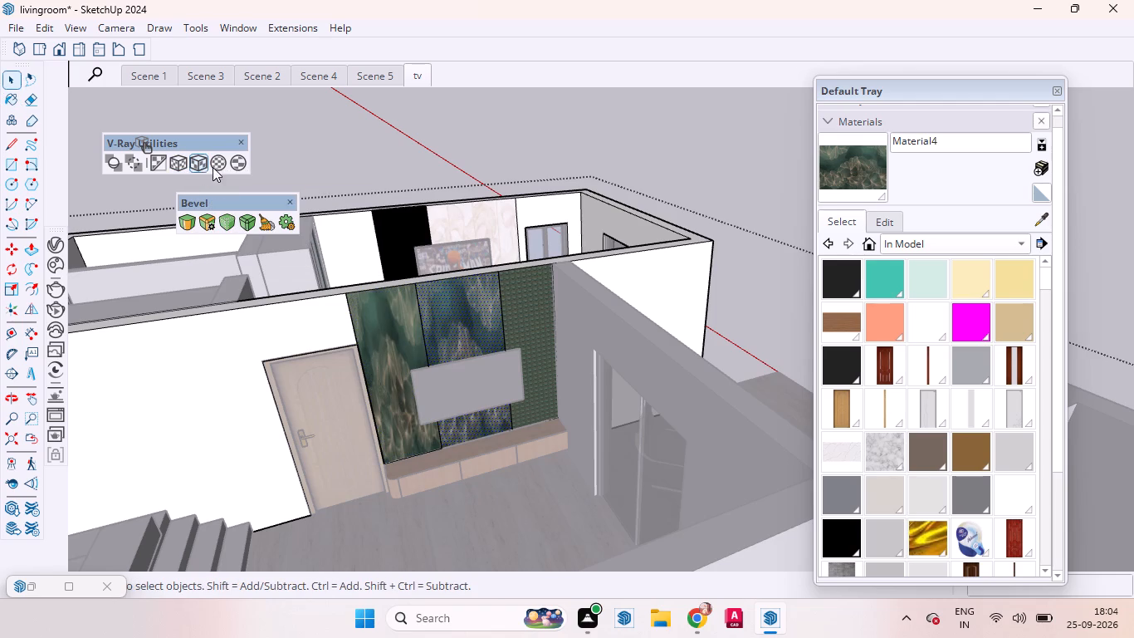
pyautogui.click(517, 308)
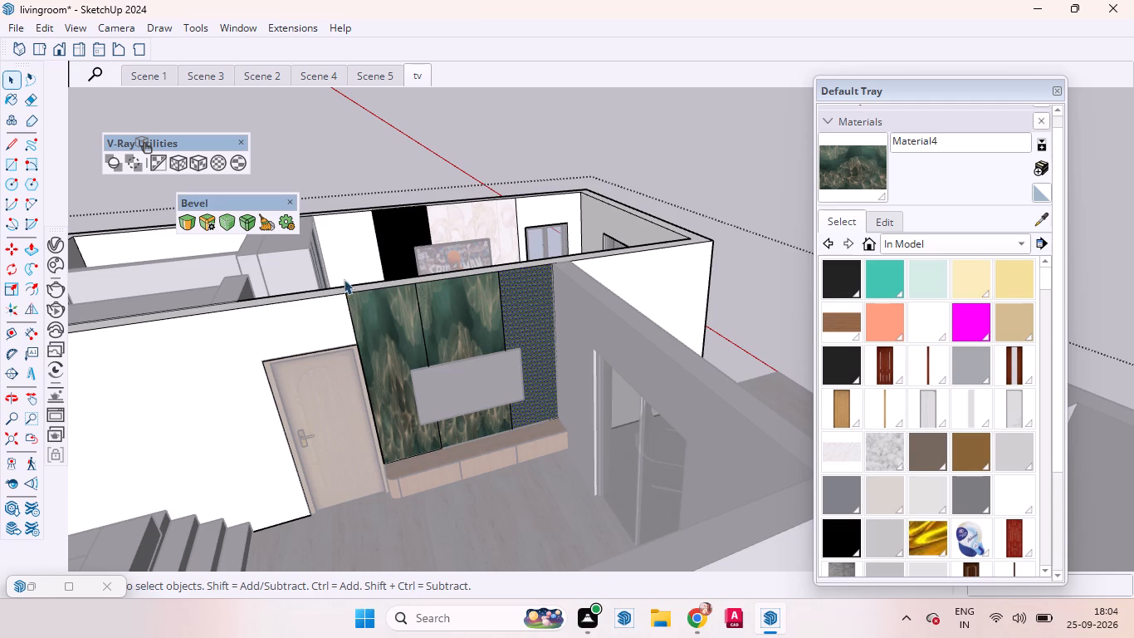
pyautogui.click(200, 154)
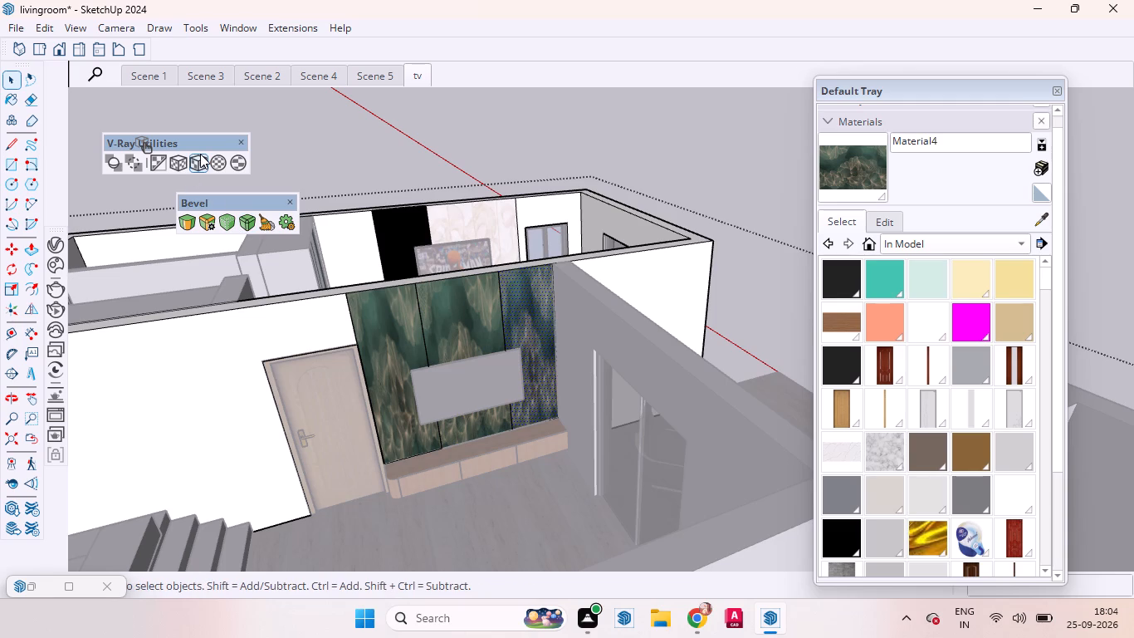
pyautogui.click(380, 124)
# Examine the jade texture on the living room TV wall's panels and the groove between the door-side and middle panels.
pyautogui.scroll(4, 450, 364)
pyautogui.scroll(-3, 450, 375)
pyautogui.scroll(8, 450, 375)
pyautogui.moveTo(444, 374); pyautogui.dragTo(371, 331, button='middle')
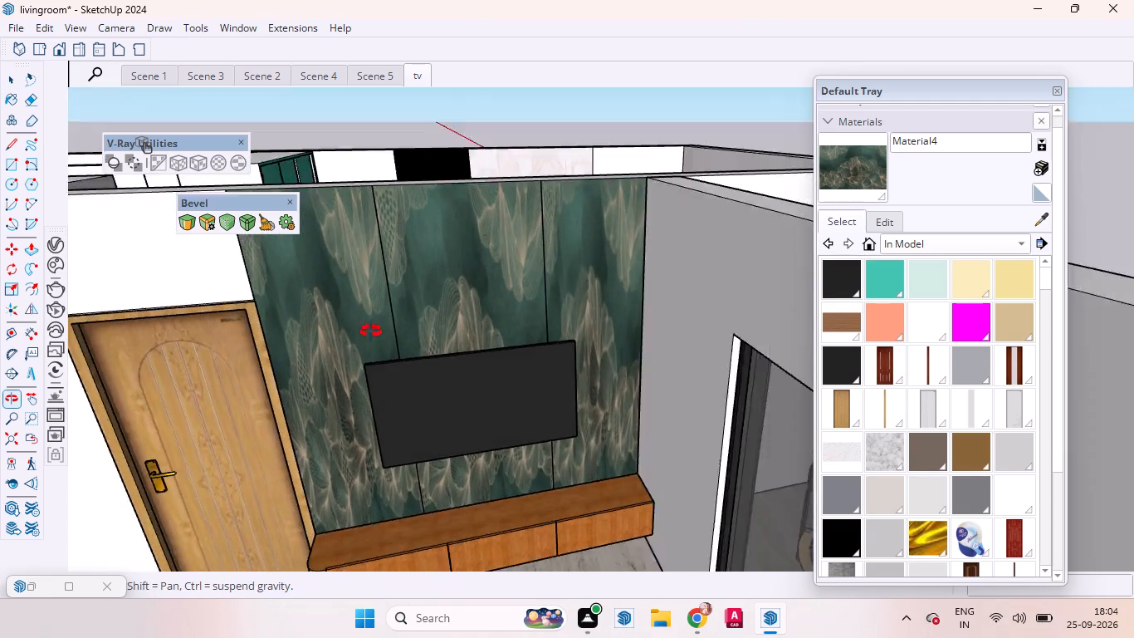
pyautogui.moveTo(371, 331); pyautogui.dragTo(399, 397, button='middle')
pyautogui.scroll(8, 381, 290)
pyautogui.scroll(-1, 370, 233)
pyautogui.scroll(5, 370, 233)
pyautogui.scroll(-2, 370, 233)
pyautogui.scroll(4, 370, 233)
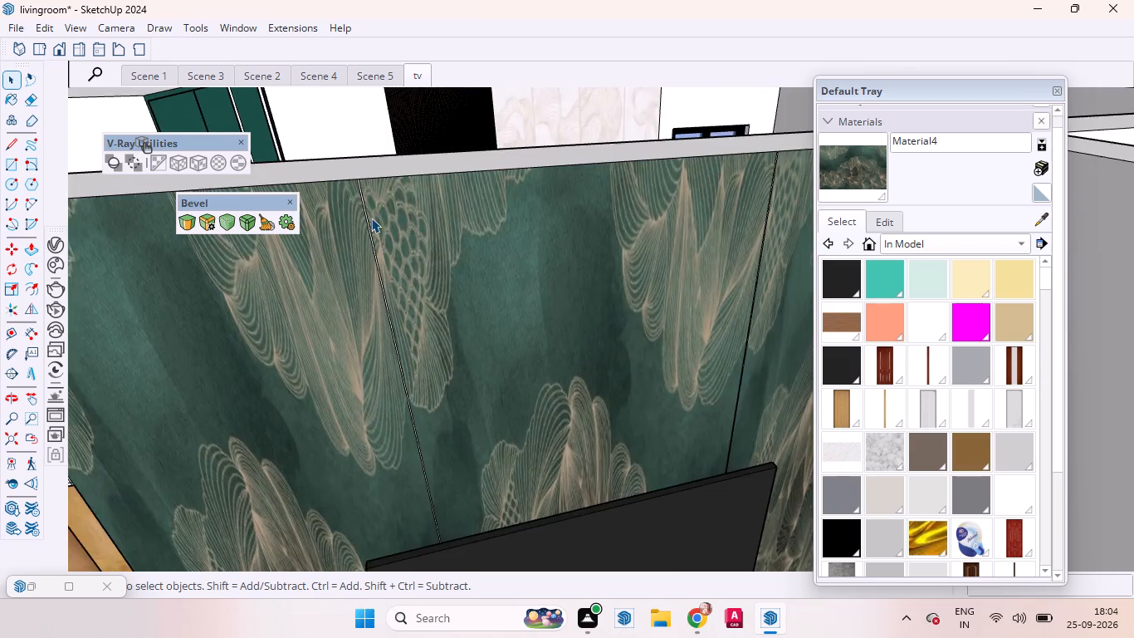
pyautogui.scroll(2, 371, 218)
pyautogui.scroll(-1, 370, 214)
pyautogui.scroll(1, 370, 213)
pyautogui.scroll(-3, 370, 213)
pyautogui.scroll(1, 369, 211)
pyautogui.scroll(-2, 354, 177)
pyautogui.scroll(7, 354, 173)
pyautogui.scroll(-1, 354, 171)
pyautogui.scroll(6, 354, 171)
pyautogui.scroll(-2, 358, 193)
pyautogui.scroll(2, 358, 193)
pyautogui.scroll(-1, 358, 193)
pyautogui.scroll(10, 358, 193)
pyautogui.scroll(-1, 353, 170)
pyautogui.scroll(1, 352, 169)
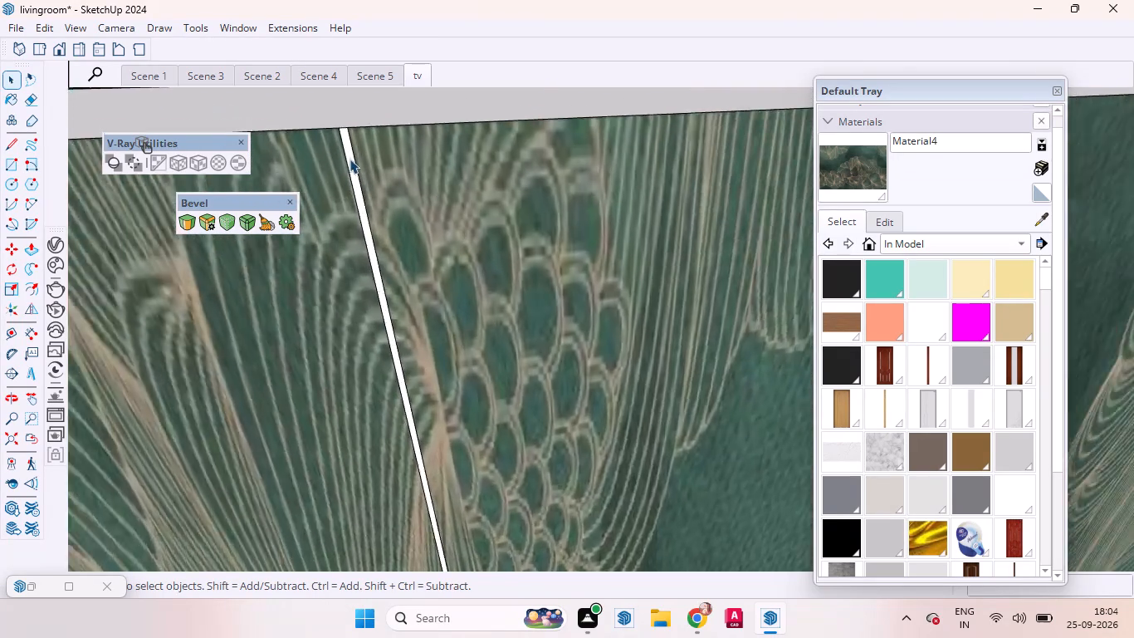
pyautogui.scroll(-6, 364, 176)
pyautogui.scroll(2, 434, 253)
pyautogui.scroll(-13, 437, 255)
pyautogui.scroll(1, 423, 255)
pyautogui.scroll(-1, 424, 255)
pyautogui.scroll(1, 442, 263)
pyautogui.scroll(-14, 442, 263)
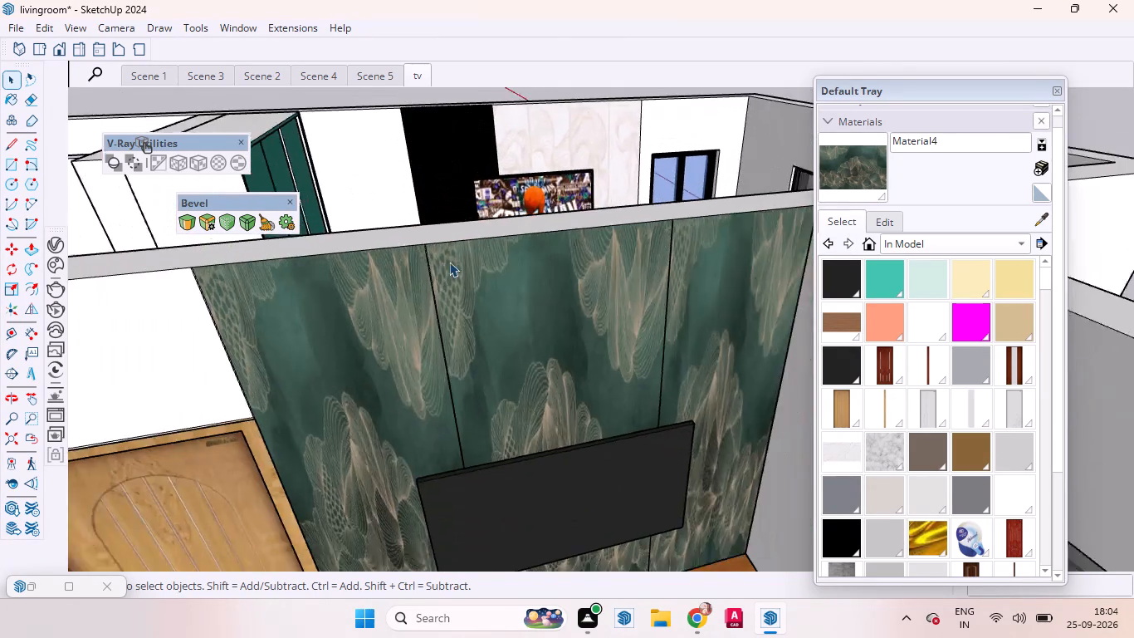
# Examine the jade-panelled living room TV wall and the whole house layout from several angles.
pyautogui.moveTo(516, 345); pyautogui.dragTo(535, 268, button='middle')
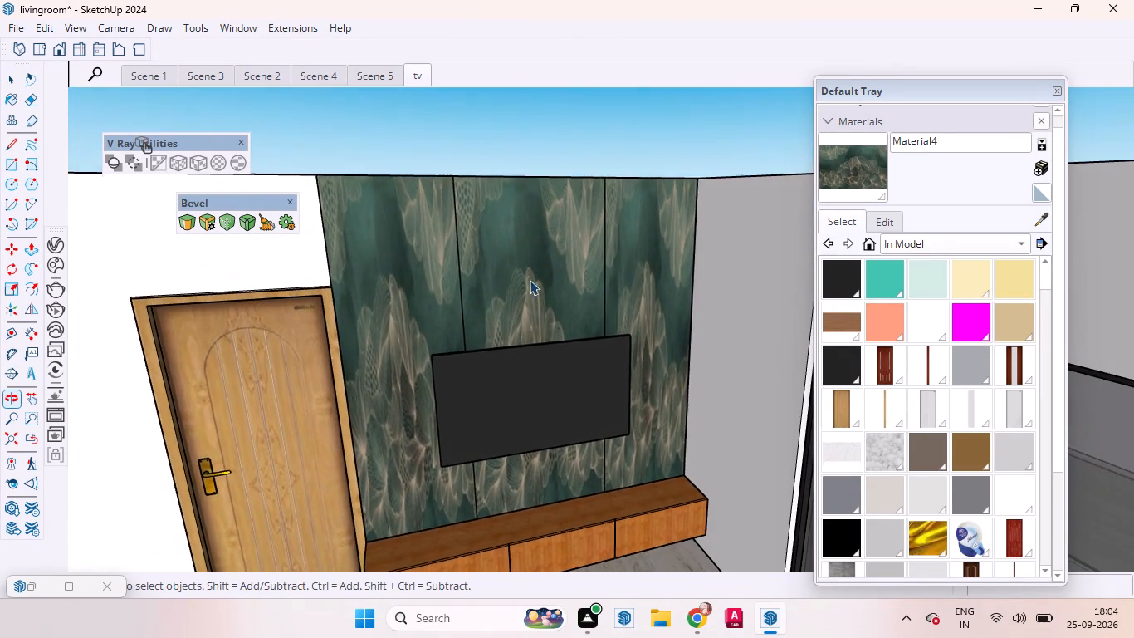
pyautogui.click(404, 277)
pyautogui.scroll(-3, 548, 281)
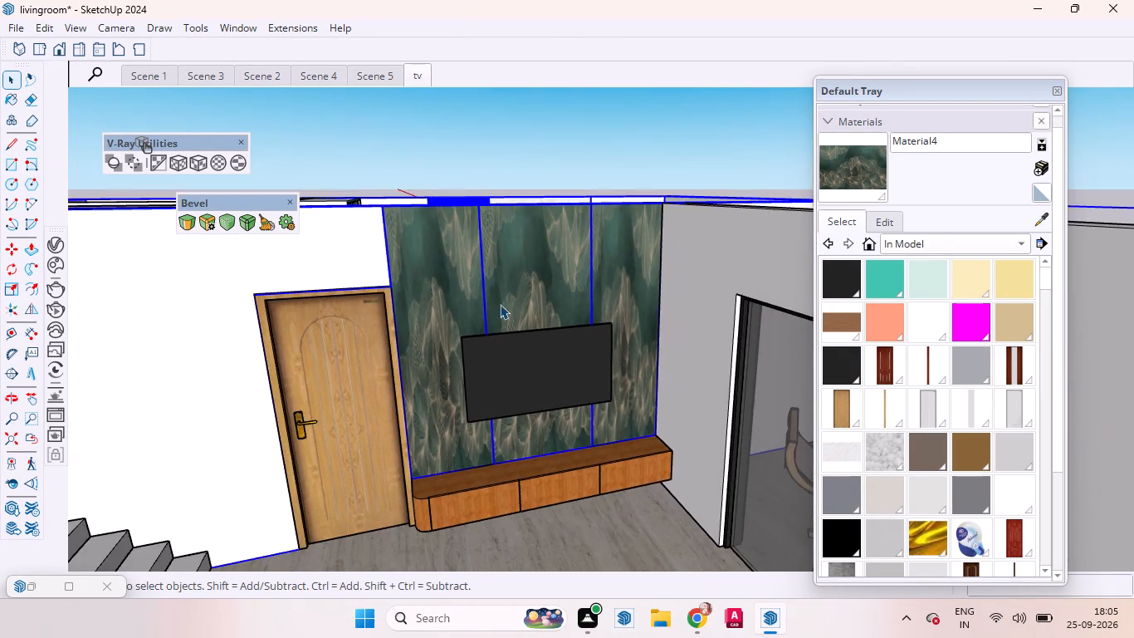
pyautogui.moveTo(533, 314); pyautogui.dragTo(472, 397, button='middle')
pyautogui.scroll(-8, 423, 318)
pyautogui.scroll(2, 435, 335)
pyautogui.scroll(-1, 435, 335)
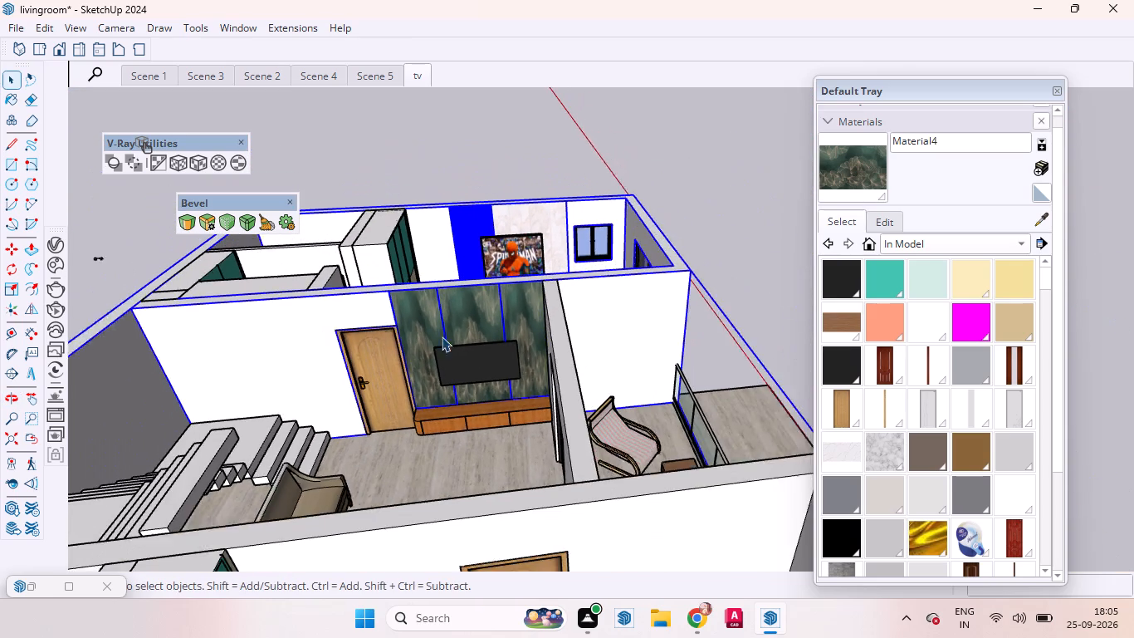
pyautogui.click(749, 206)
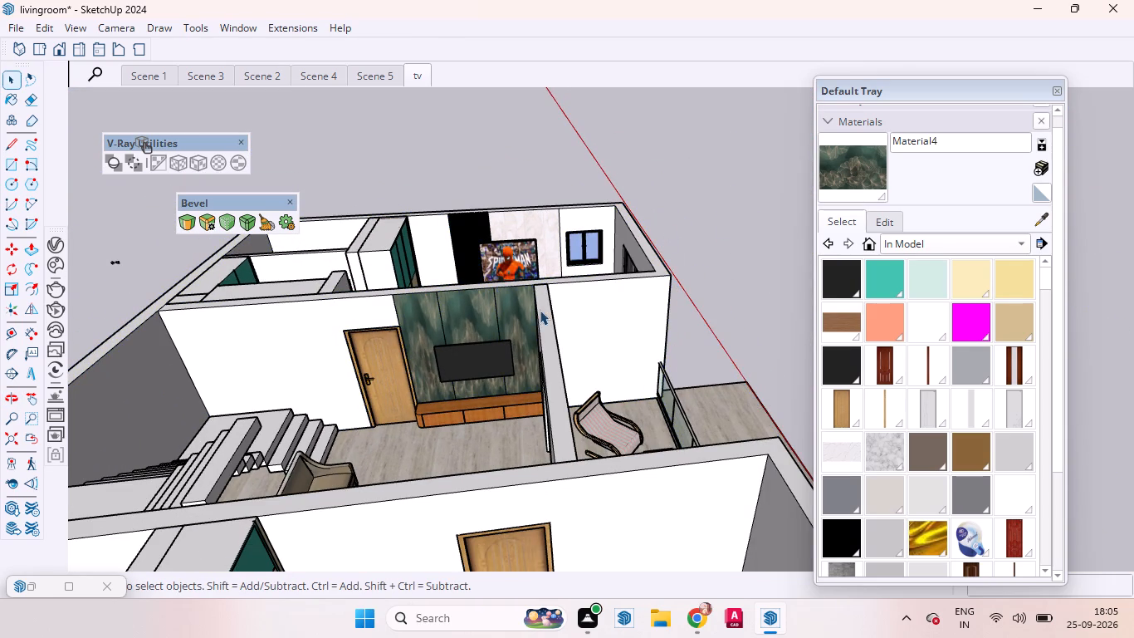
pyautogui.scroll(-3, 543, 310)
pyautogui.moveTo(555, 335); pyautogui.dragTo(466, 470, button='middle')
pyautogui.scroll(4, 442, 398)
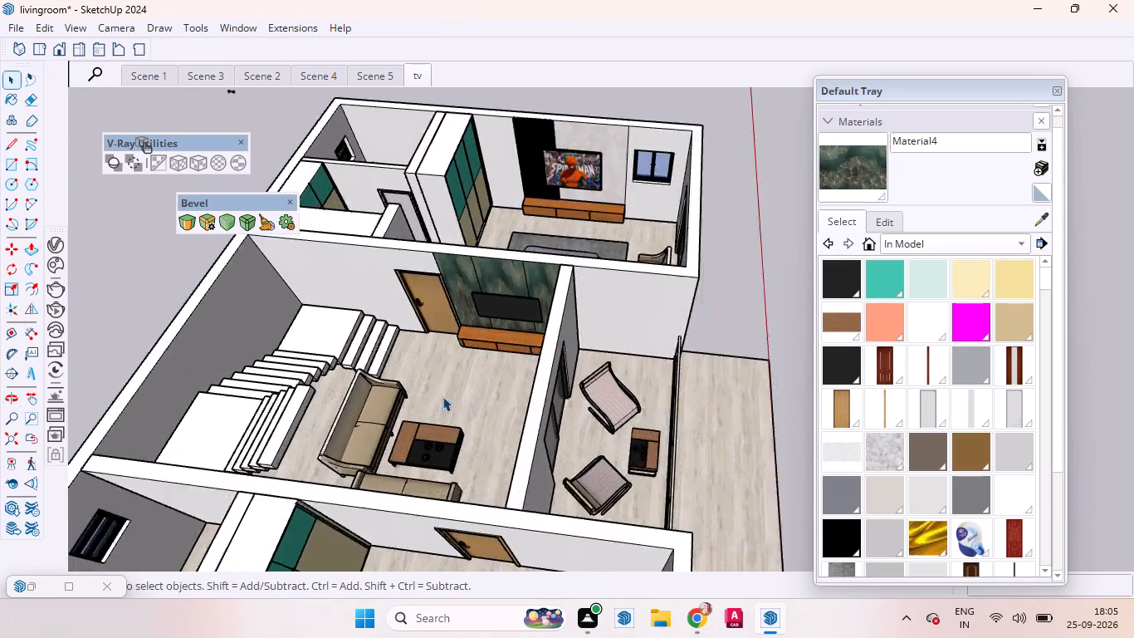
pyautogui.scroll(2, 442, 396)
pyautogui.scroll(-4, 463, 365)
pyautogui.scroll(1, 464, 364)
pyautogui.scroll(-5, 464, 364)
pyautogui.moveTo(548, 387); pyautogui.dragTo(193, 363, button='middle')
pyautogui.scroll(1, 203, 361)
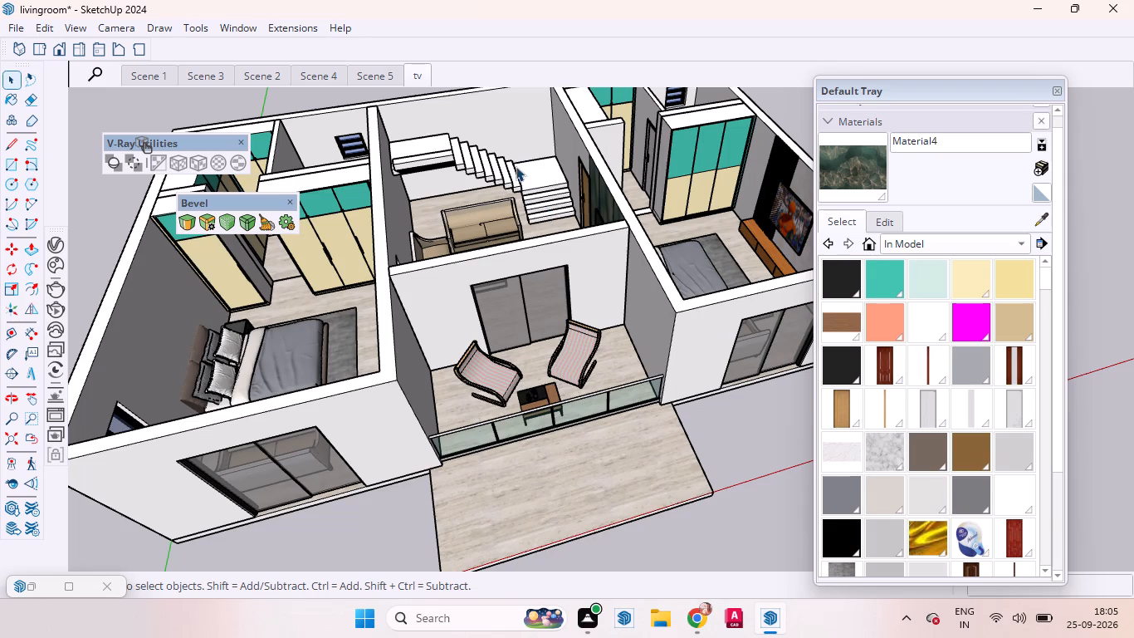
pyautogui.scroll(-4, 529, 238)
pyautogui.scroll(3, 529, 279)
pyautogui.scroll(-1, 530, 281)
pyautogui.moveTo(560, 294); pyautogui.dragTo(527, 302, button='middle')
pyautogui.scroll(1, 530, 298)
pyautogui.scroll(-5, 531, 298)
pyautogui.moveTo(590, 317); pyautogui.dragTo(563, 326, button='middle')
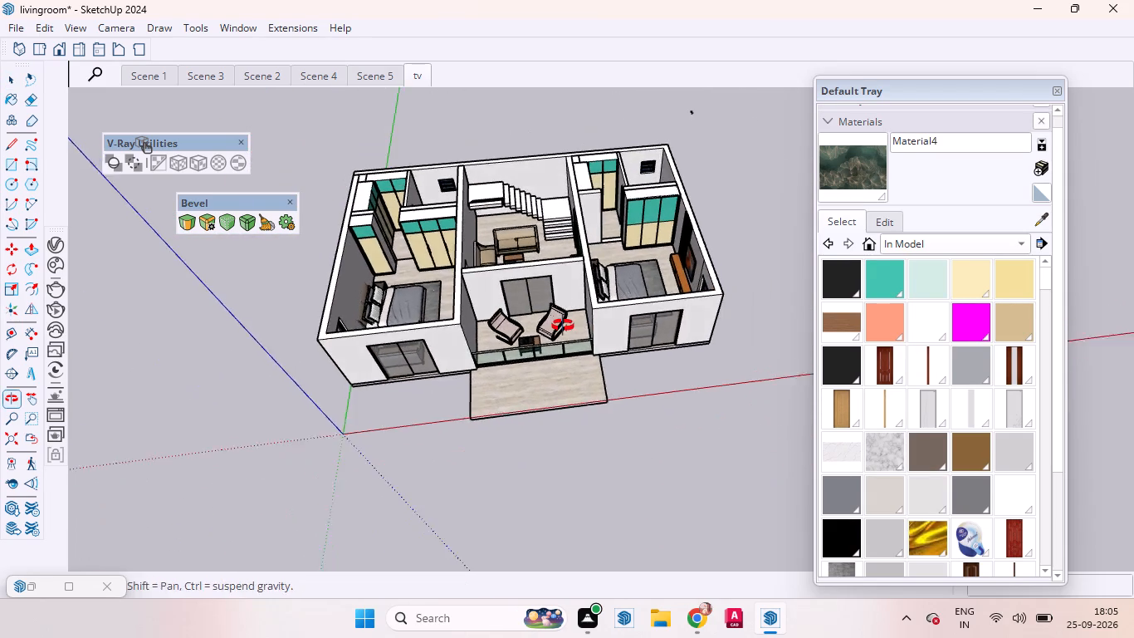
pyautogui.moveTo(563, 326); pyautogui.dragTo(563, 323, button='middle')
pyautogui.scroll(2, 572, 313)
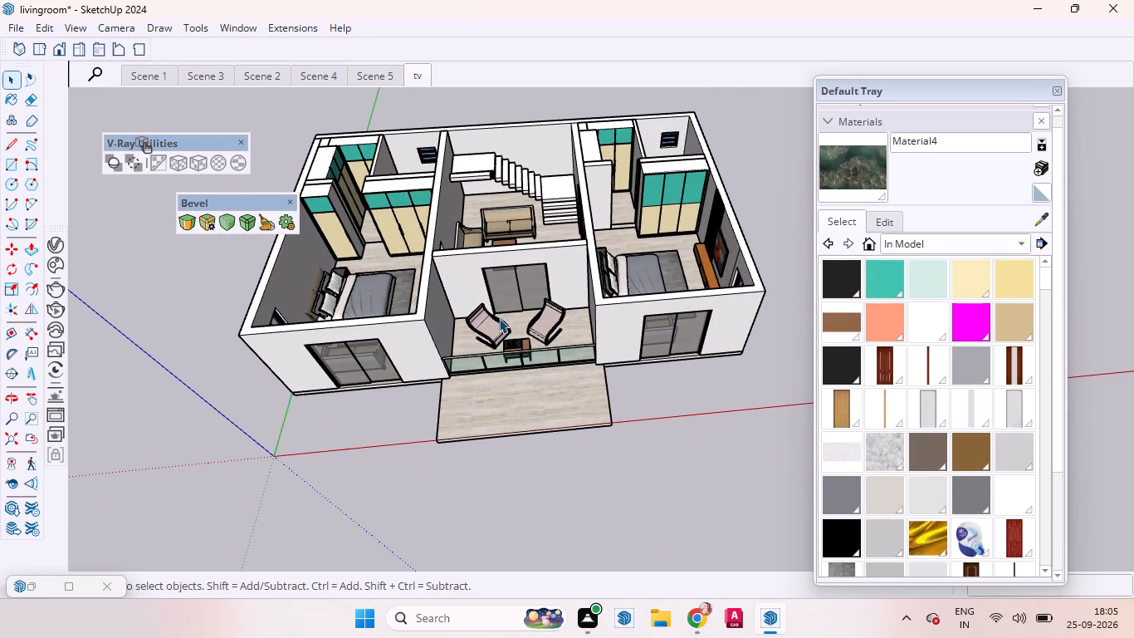
pyautogui.scroll(-8, 560, 243)
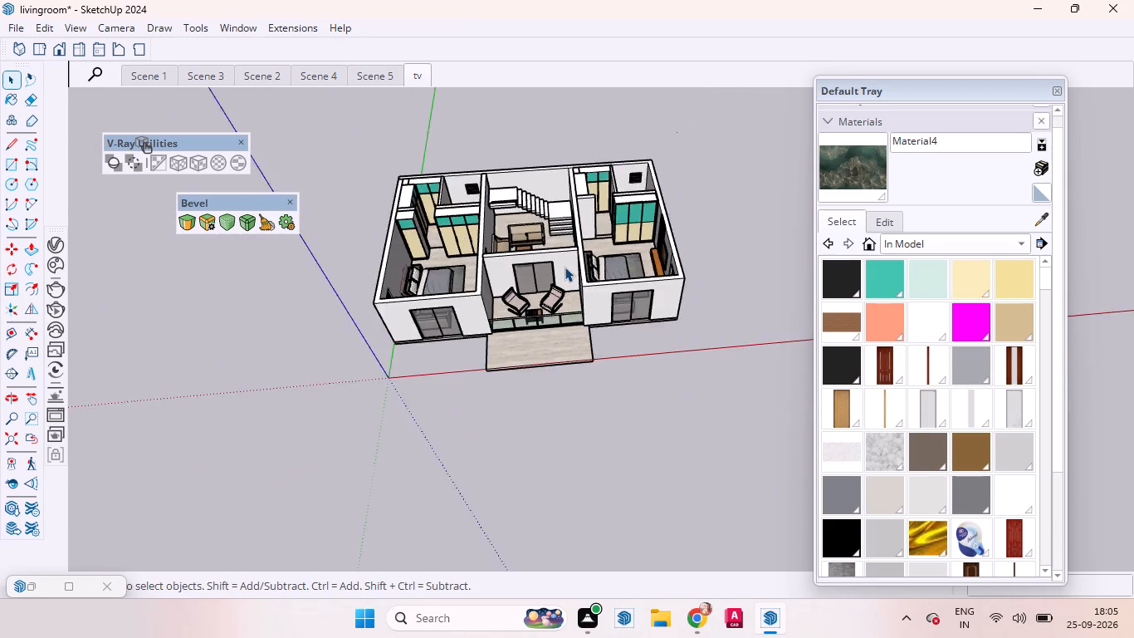
pyautogui.scroll(-4, 565, 267)
pyautogui.scroll(14, 569, 282)
pyautogui.moveTo(540, 243); pyautogui.dragTo(837, 192, button='middle')
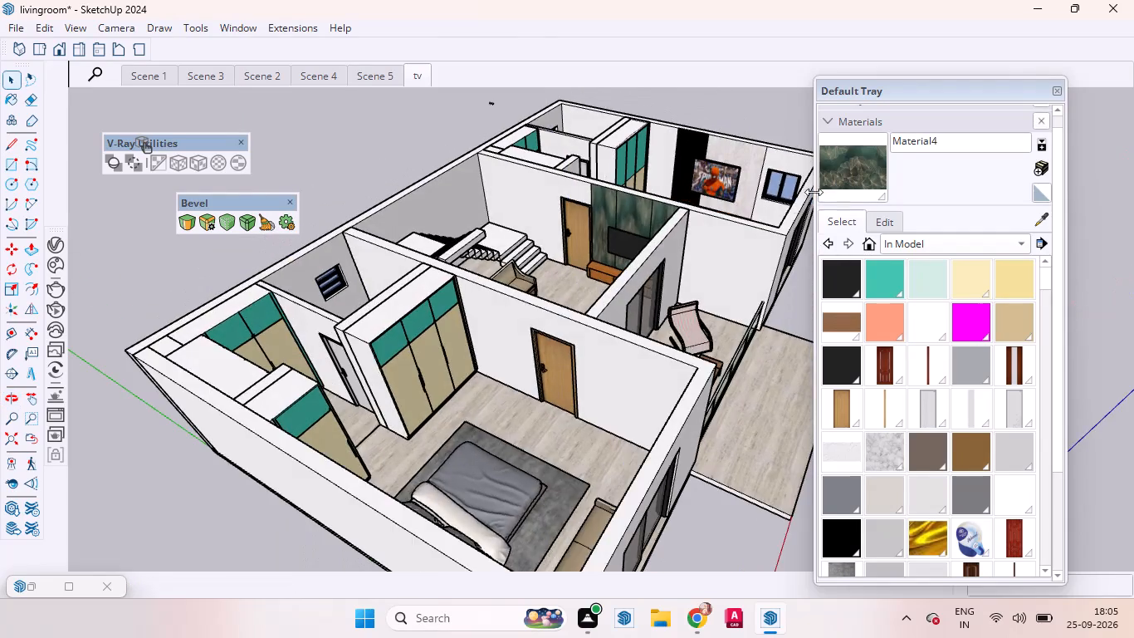
pyautogui.scroll(7, 708, 204)
pyautogui.scroll(-3, 579, 202)
pyautogui.scroll(20, 502, 197)
pyautogui.scroll(5, 502, 197)
pyautogui.scroll(-3, 606, 174)
# Inside the TV wall's group, Push/Pull the door-side panel 2 mm, repeat it on the middle and far-side panels, and leave the group.
pyautogui.scroll(7, 609, 168)
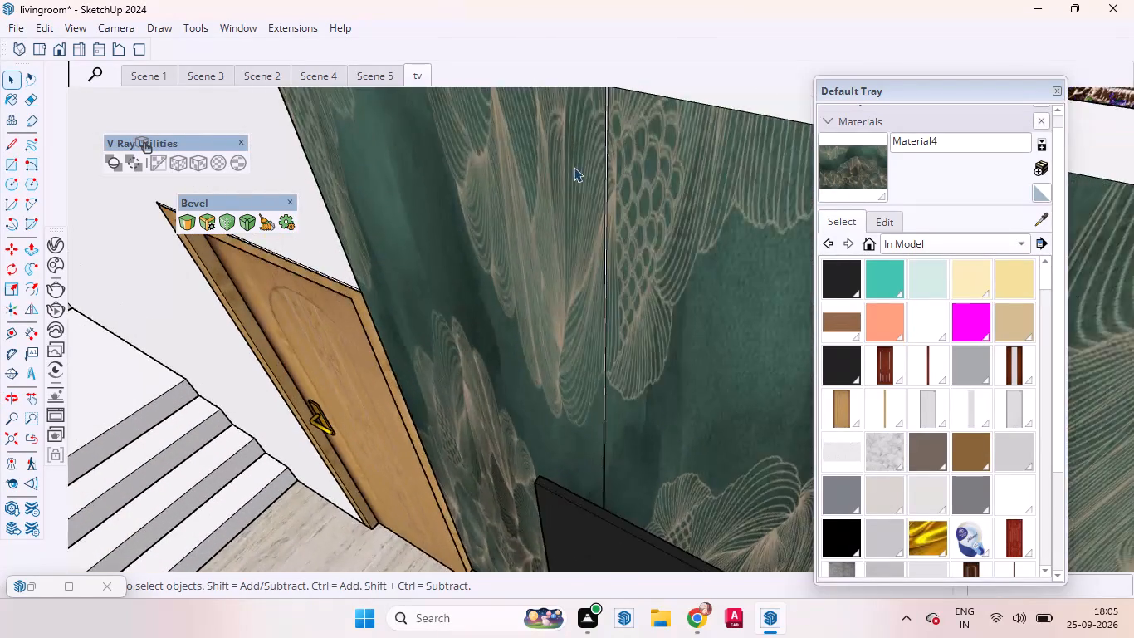
pyautogui.scroll(4, 574, 167)
pyautogui.moveTo(547, 184); pyautogui.dragTo(699, 214, button='middle')
pyautogui.scroll(-5, 557, 218)
pyautogui.scroll(1, 545, 222)
pyautogui.scroll(4, 634, 224)
pyautogui.click(555, 204)
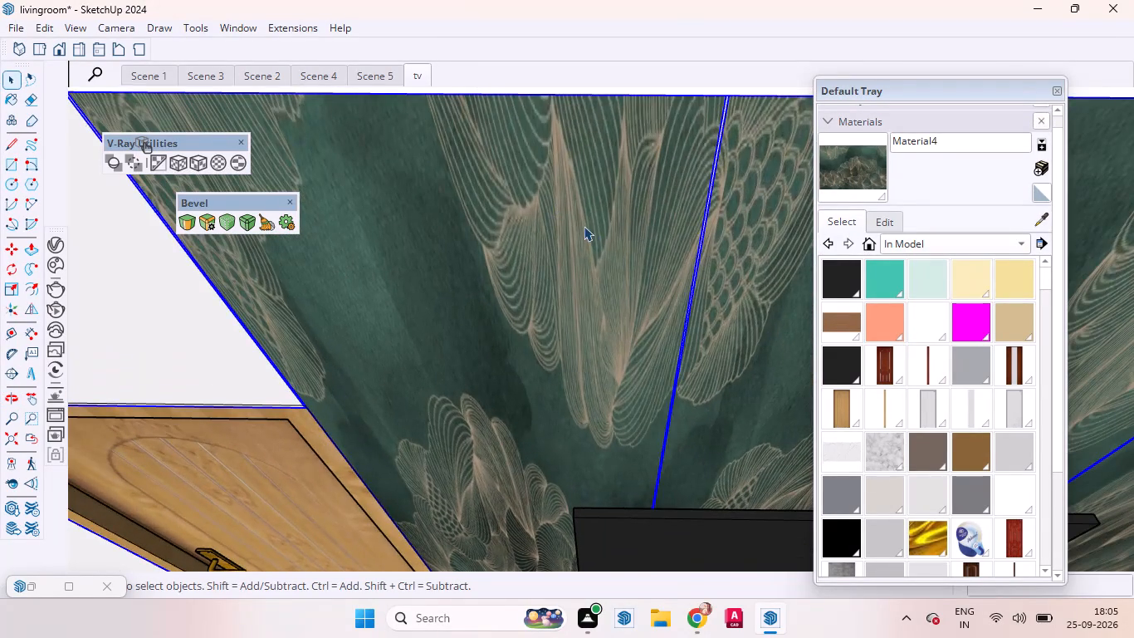
pyautogui.doubleClick(584, 226)
pyautogui.click(551, 231)
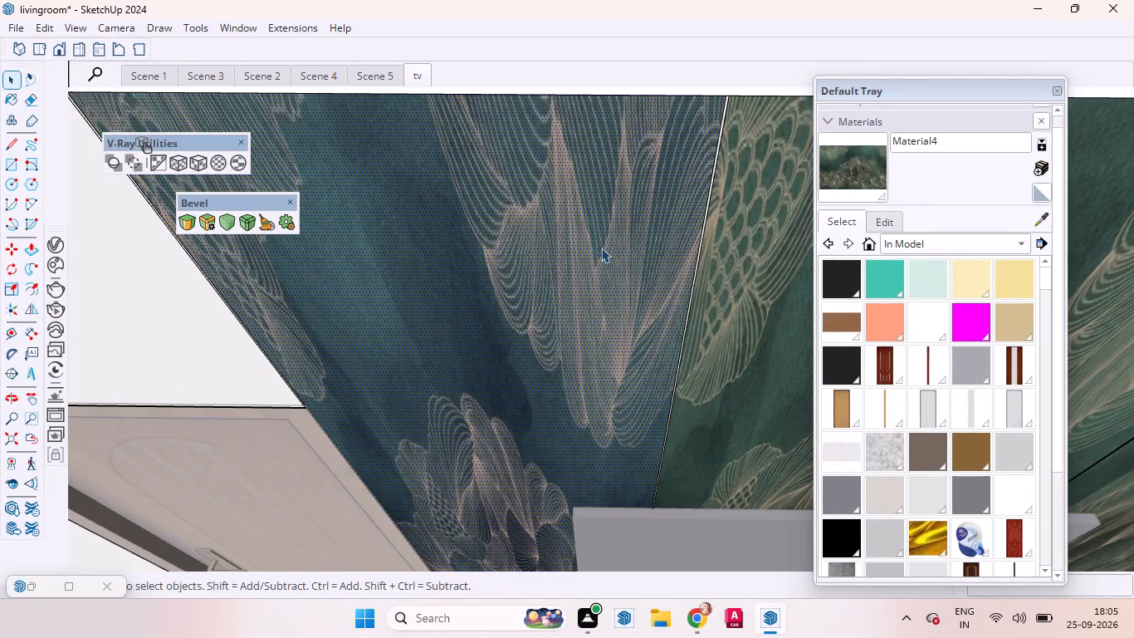
pyautogui.press('p')
pyautogui.moveTo(609, 241); pyautogui.dragTo(611, 249)
pyautogui.write('2mm')
pyautogui.press('Return')
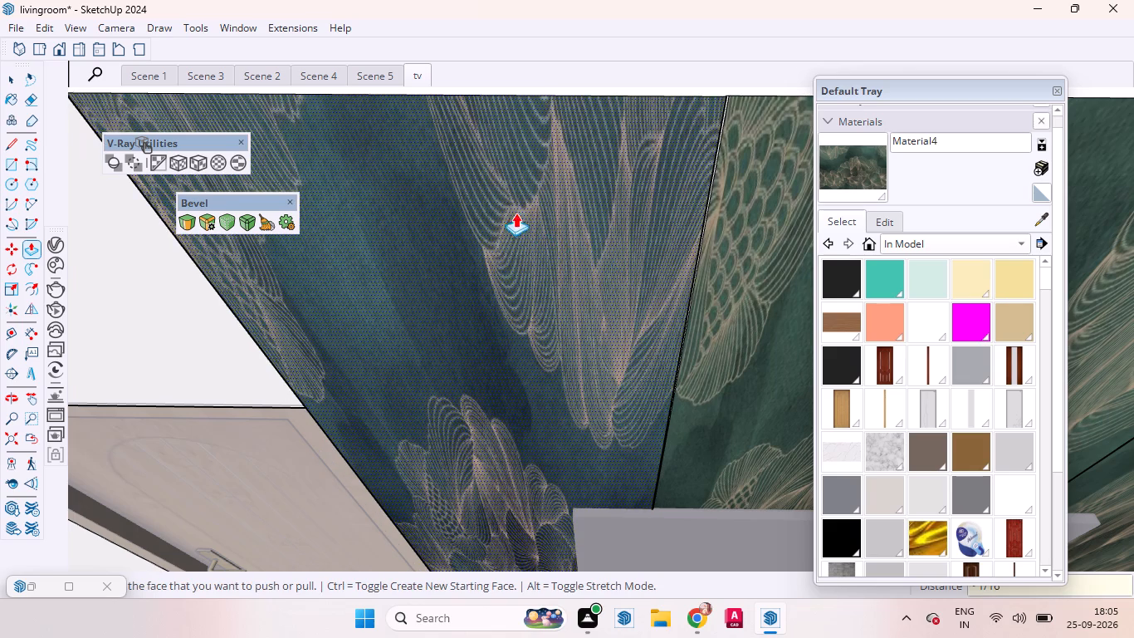
pyautogui.scroll(-12, 488, 202)
pyautogui.doubleClick(620, 232)
pyautogui.scroll(-8, 379, 217)
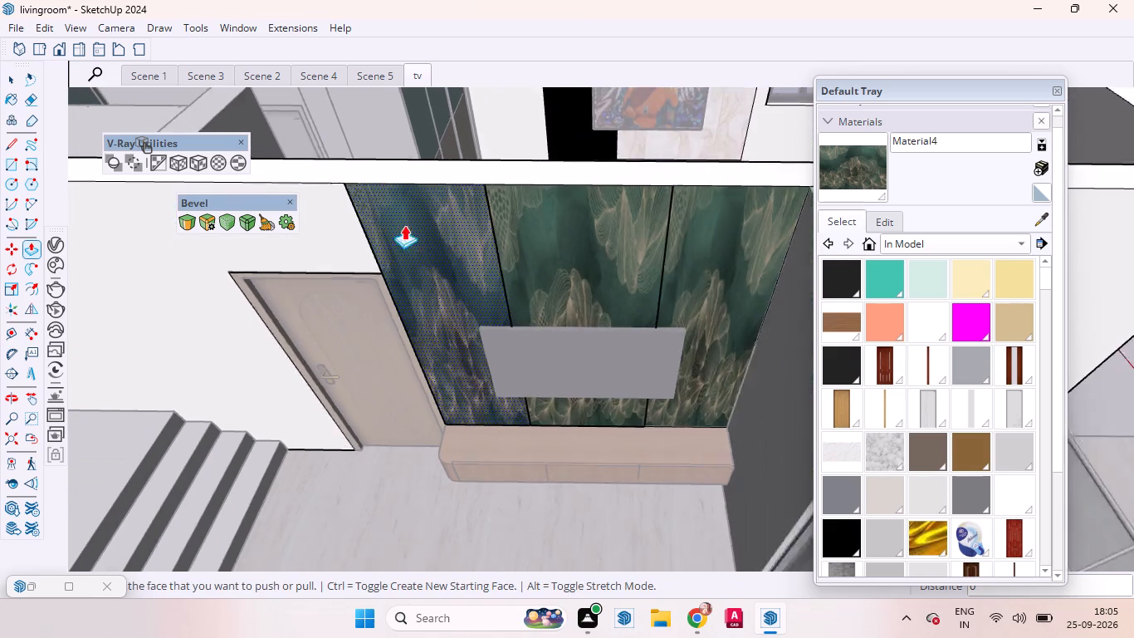
pyautogui.doubleClick(677, 236)
pyautogui.press('space')
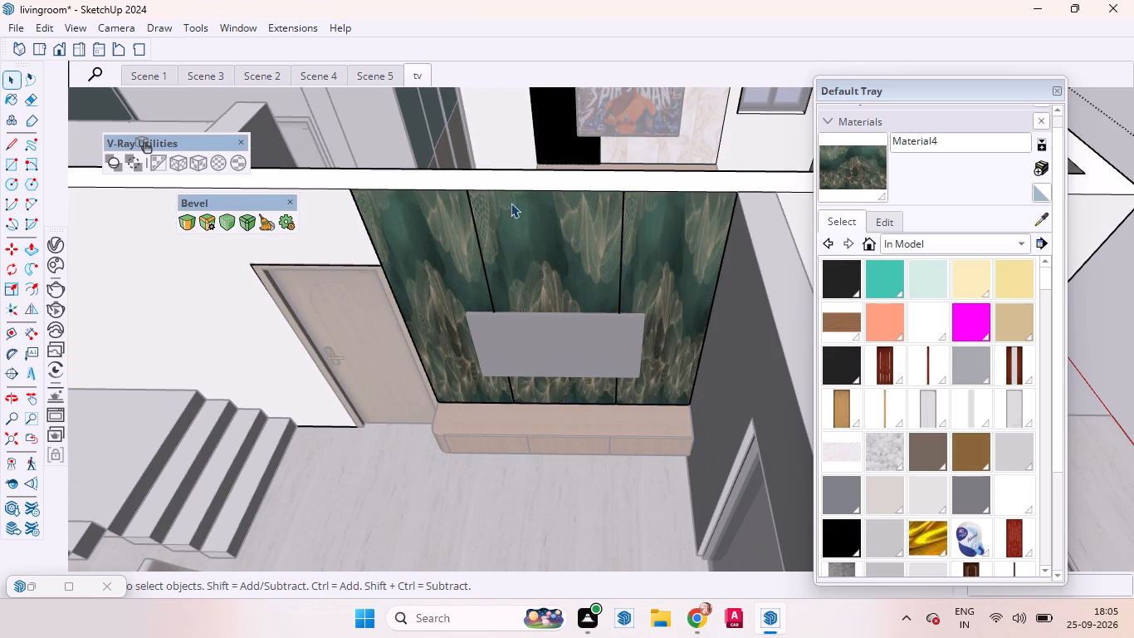
pyautogui.scroll(-2, 493, 200)
pyautogui.scroll(2, 493, 200)
pyautogui.scroll(-11, 493, 200)
pyautogui.scroll(3, 495, 200)
pyautogui.scroll(-12, 496, 200)
pyautogui.click(707, 264)
# Move the living room TV about 1/8" along the red axis relative to the jade panels.
pyautogui.scroll(6, 529, 199)
pyautogui.scroll(-8, 489, 221)
pyautogui.scroll(9, 489, 221)
pyautogui.scroll(-1, 490, 231)
pyautogui.scroll(2, 490, 231)
pyautogui.scroll(-1, 490, 231)
pyautogui.scroll(8, 491, 228)
pyautogui.moveTo(465, 261); pyautogui.dragTo(608, 325, button='middle')
pyautogui.scroll(4, 590, 338)
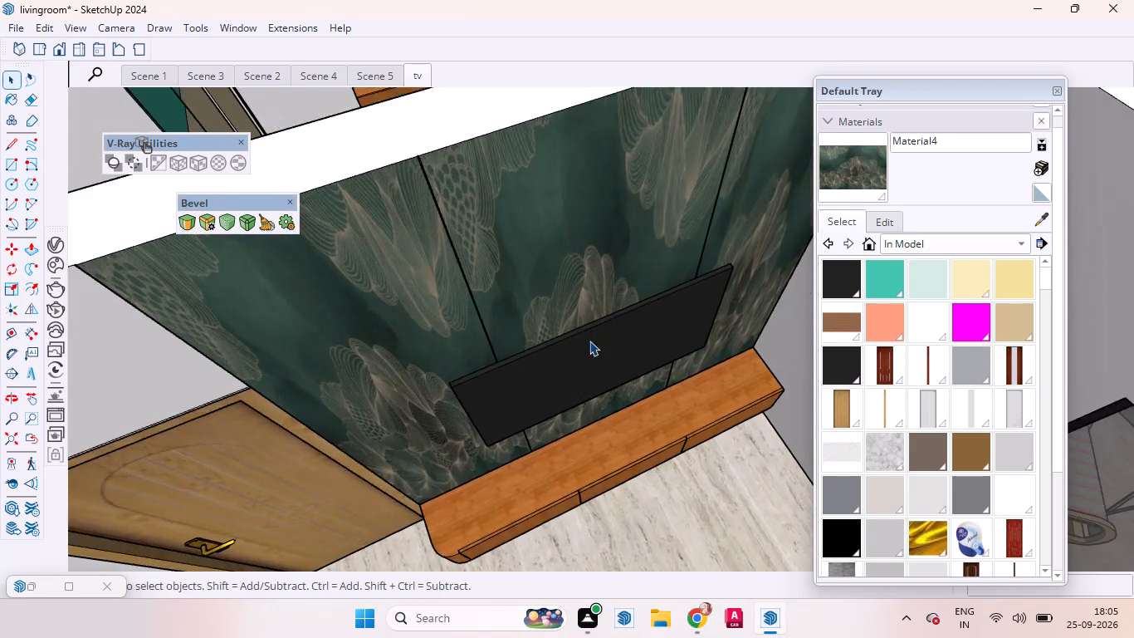
pyautogui.click(584, 341)
pyautogui.scroll(2, 489, 373)
pyautogui.scroll(-1, 486, 376)
pyautogui.scroll(2, 484, 377)
pyautogui.scroll(-2, 483, 378)
pyautogui.scroll(1, 483, 378)
pyautogui.scroll(-1, 482, 378)
pyautogui.scroll(3, 482, 379)
pyautogui.scroll(-1, 430, 411)
pyautogui.scroll(5, 430, 411)
pyautogui.moveTo(471, 425); pyautogui.dragTo(528, 437, button='middle')
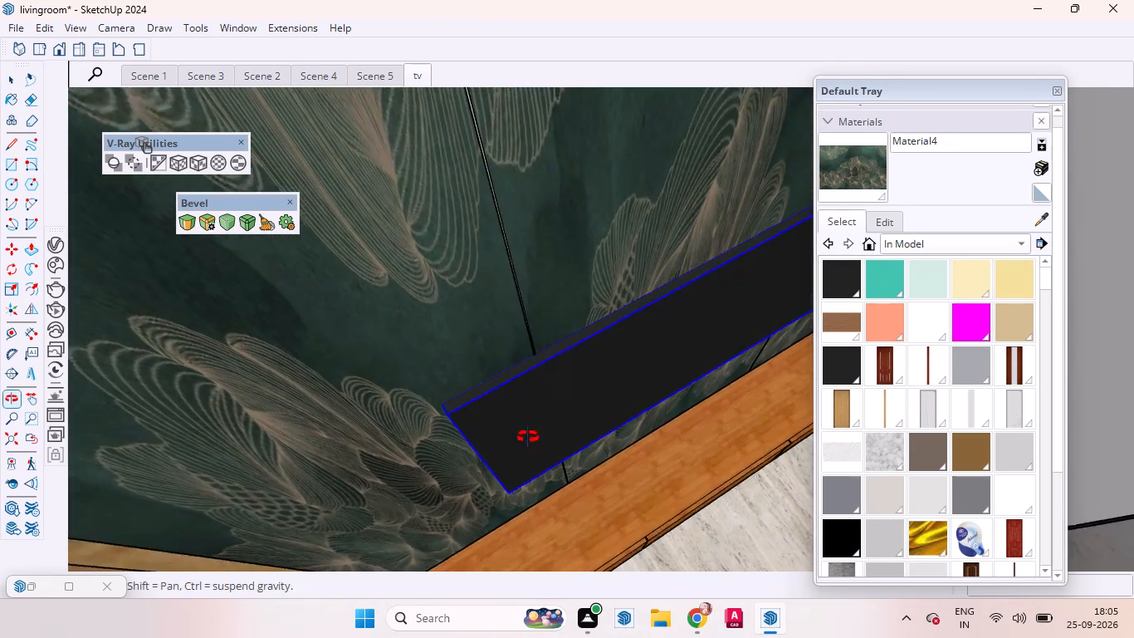
pyautogui.moveTo(528, 437); pyautogui.dragTo(535, 439, button='middle')
pyautogui.press('m')
pyautogui.scroll(-3, 511, 453)
pyautogui.scroll(8, 511, 453)
pyautogui.scroll(-2, 504, 444)
pyautogui.scroll(10, 446, 416)
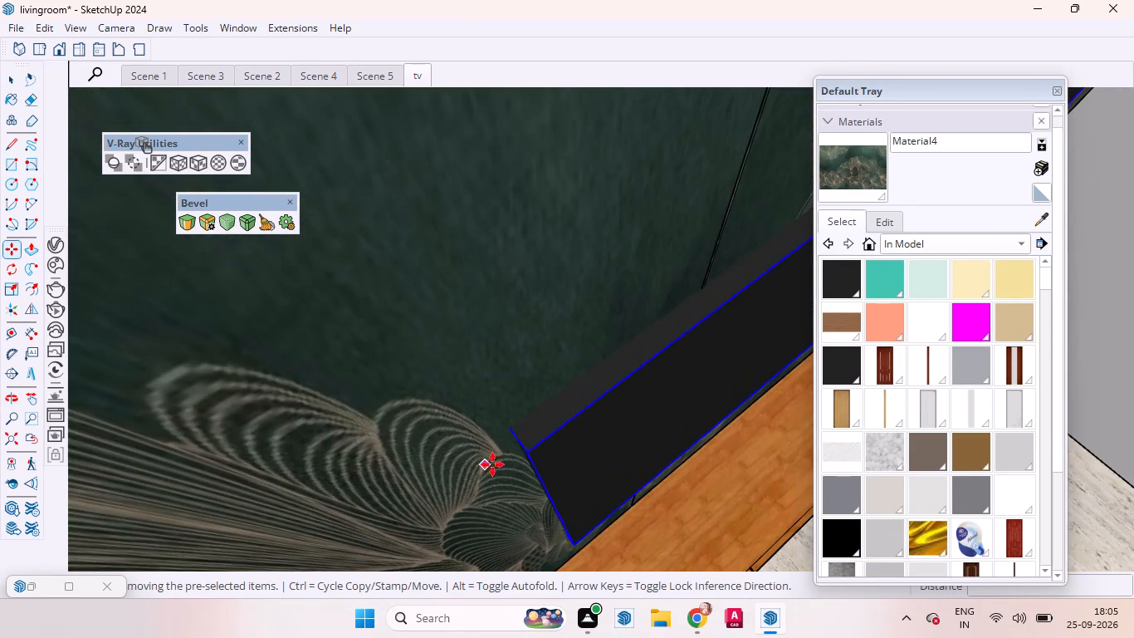
pyautogui.click(521, 454)
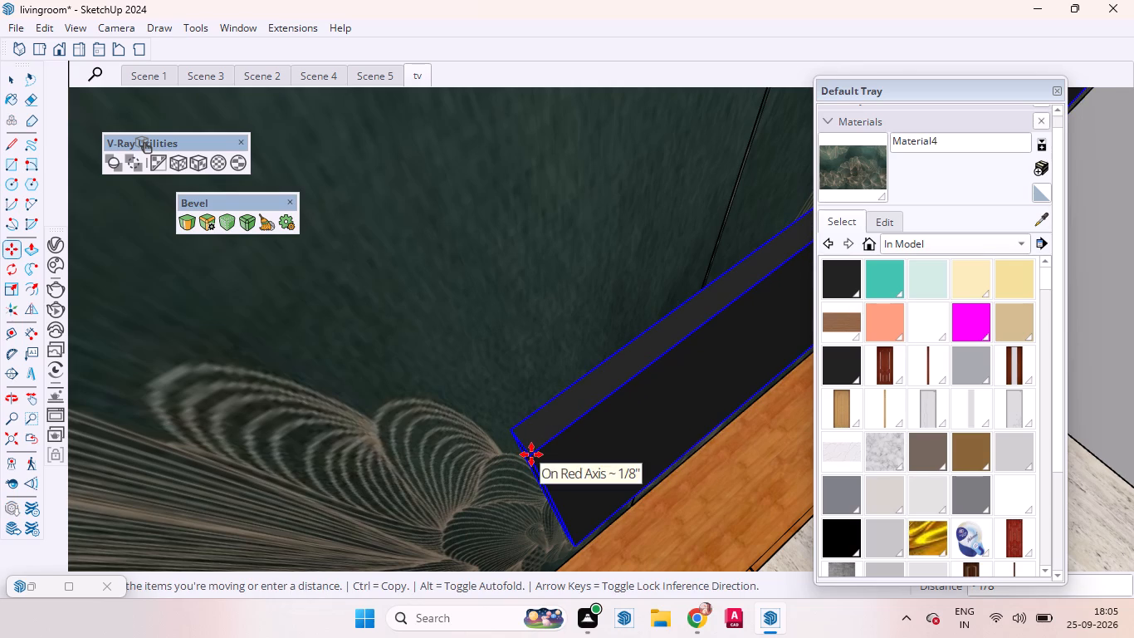
pyautogui.click(531, 454)
pyautogui.press('space')
pyautogui.click(477, 404)
# Examine the TV's upper corner and how its back sits against the jade panels.
pyautogui.scroll(3, 513, 429)
pyautogui.scroll(-3, 513, 429)
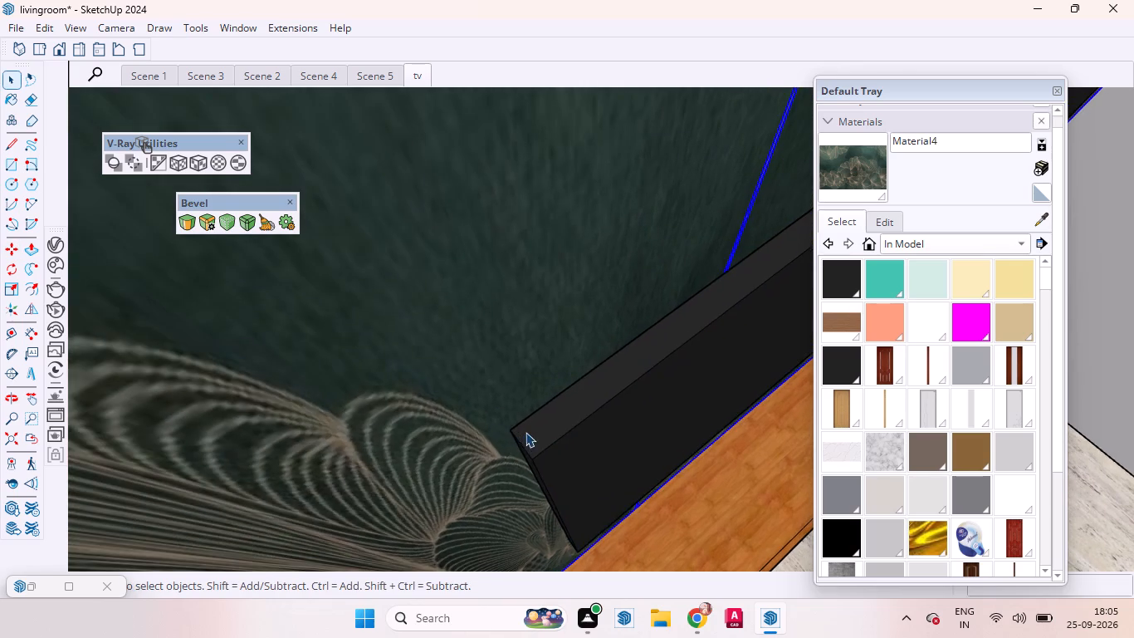
pyautogui.click(525, 432)
pyautogui.scroll(-4, 514, 434)
pyautogui.scroll(7, 514, 434)
pyautogui.scroll(-4, 514, 429)
pyautogui.scroll(14, 514, 429)
pyautogui.scroll(-3, 507, 434)
pyautogui.scroll(2, 507, 434)
pyautogui.moveTo(501, 441); pyautogui.dragTo(545, 346, button='middle')
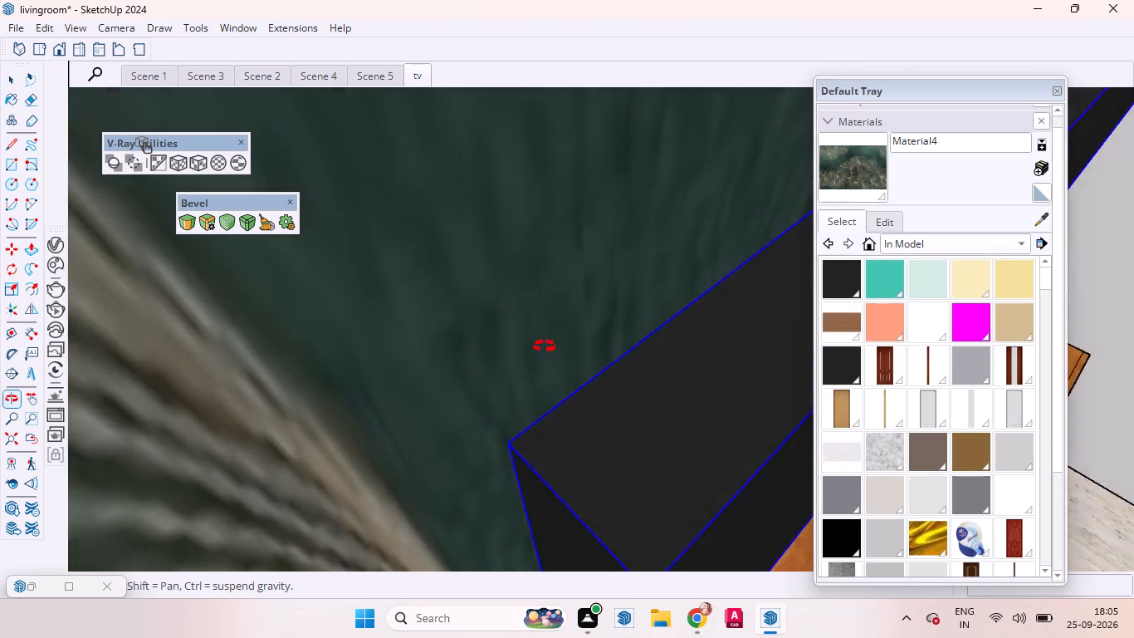
pyautogui.moveTo(545, 346); pyautogui.dragTo(680, 355, button='middle')
pyautogui.moveTo(561, 439); pyautogui.dragTo(505, 404, button='middle')
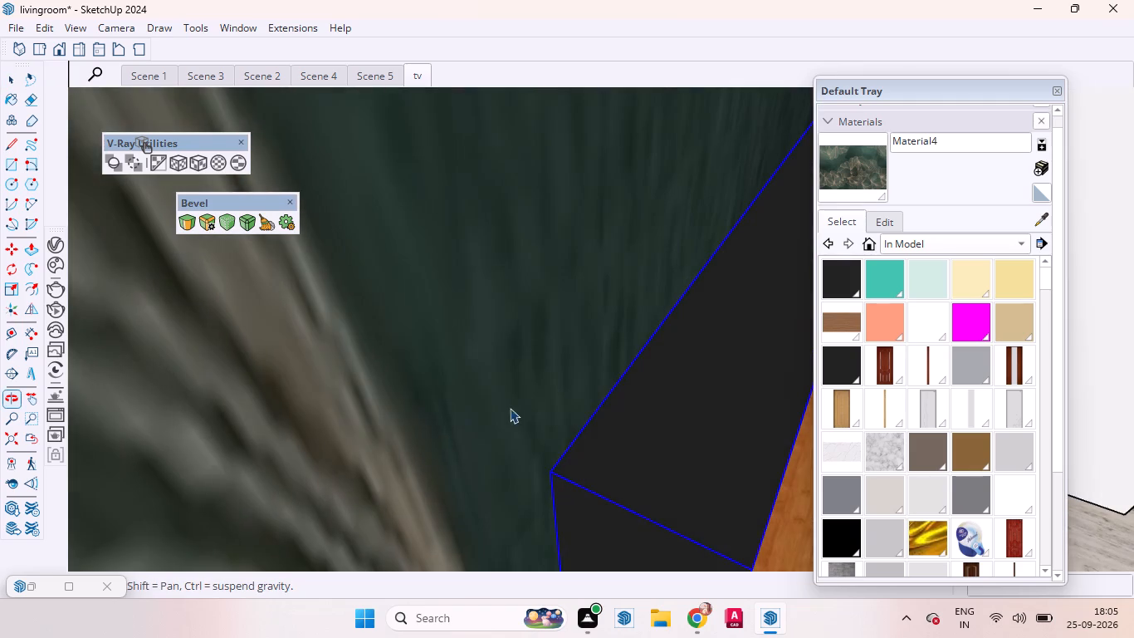
pyautogui.press('space')
pyautogui.scroll(-20, 479, 428)
pyautogui.scroll(-8, 479, 428)
pyautogui.scroll(2, 392, 355)
pyautogui.scroll(-7, 388, 352)
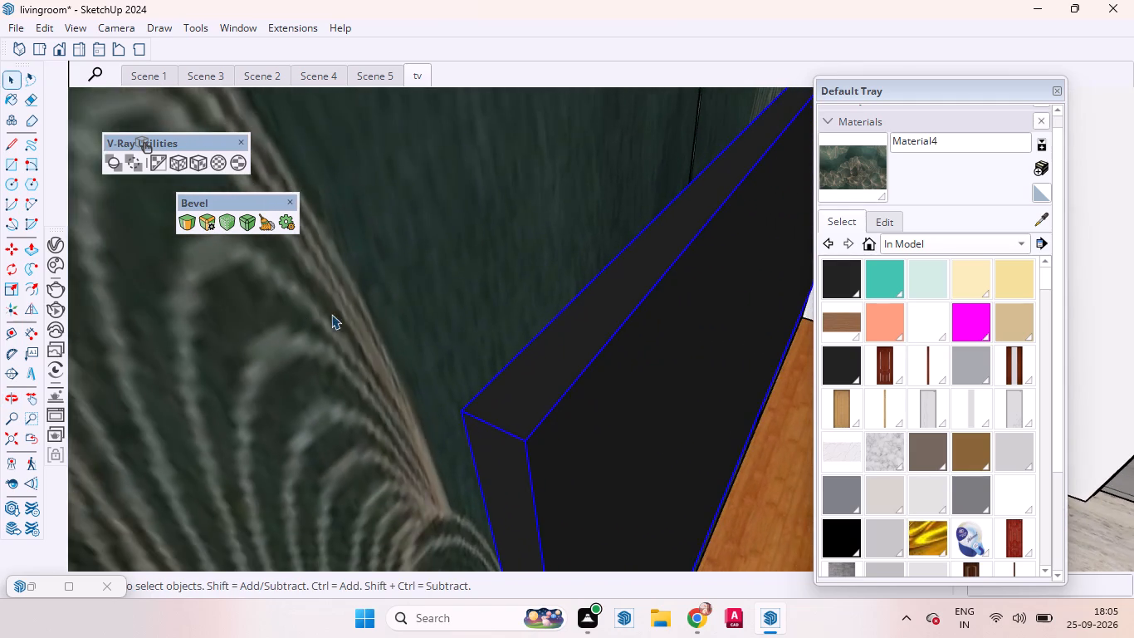
pyautogui.scroll(-7, 331, 314)
pyautogui.scroll(1, 262, 308)
pyautogui.scroll(-2, 261, 308)
pyautogui.click(709, 561)
pyautogui.scroll(-11, 216, 300)
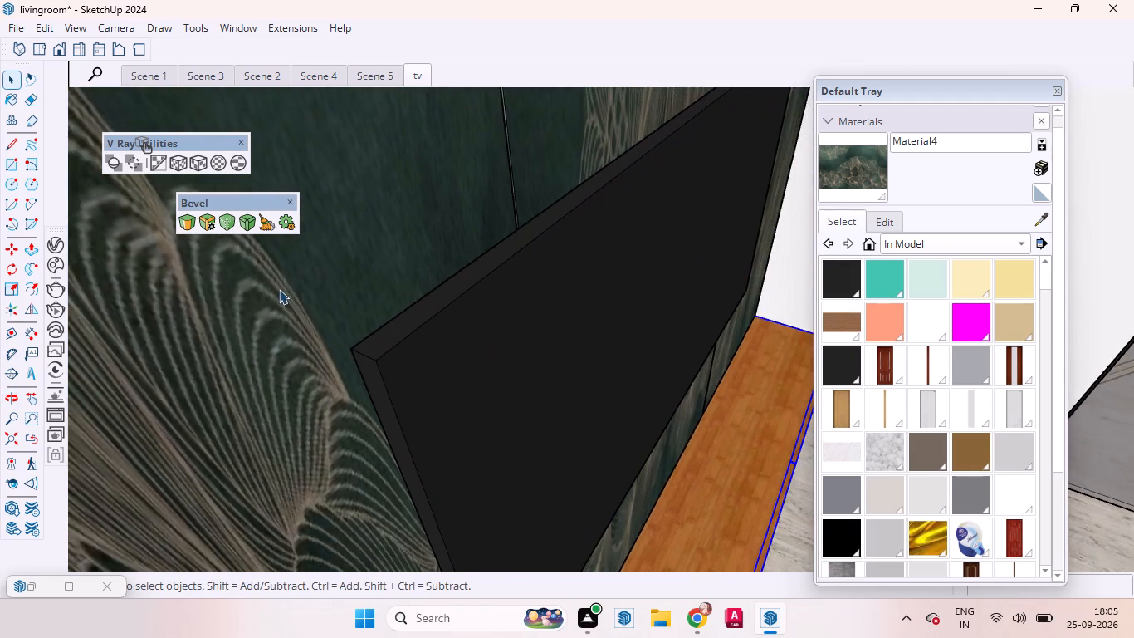
pyautogui.scroll(-8, 279, 289)
pyautogui.scroll(3, 283, 301)
pyautogui.scroll(-8, 283, 301)
pyautogui.scroll(-17, 380, 385)
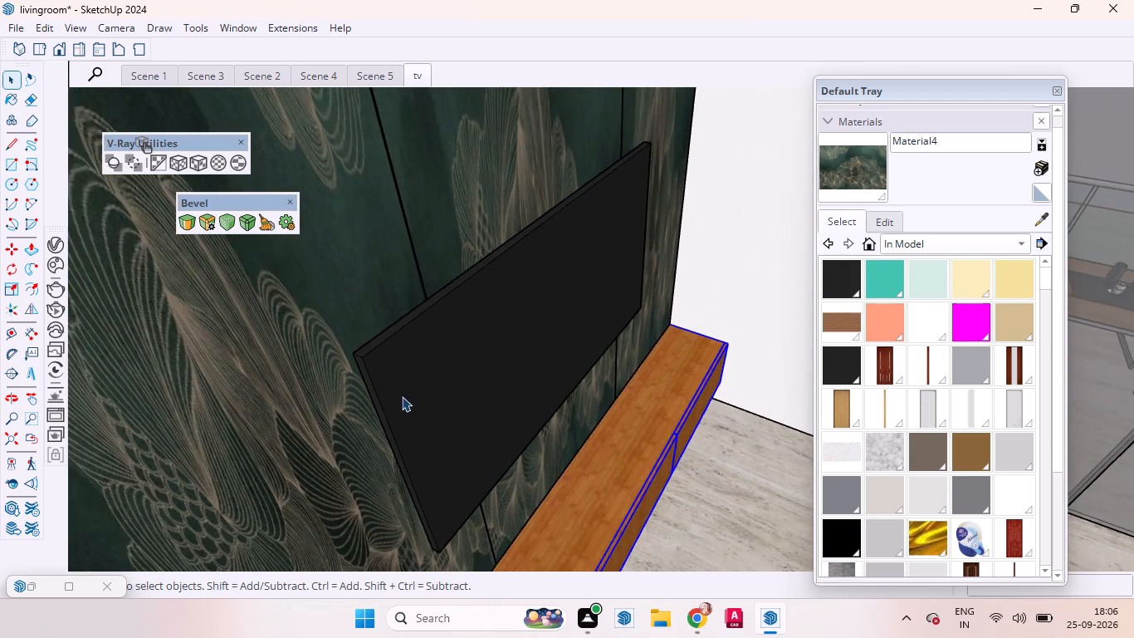
# Open the living room TV's group and offset its front face's outline inward by the last-used distance to form a thin bezel.
pyautogui.moveTo(452, 424); pyautogui.dragTo(169, 385, button='middle')
pyautogui.scroll(-1, 483, 403)
pyautogui.scroll(1, 483, 403)
pyautogui.scroll(-4, 483, 403)
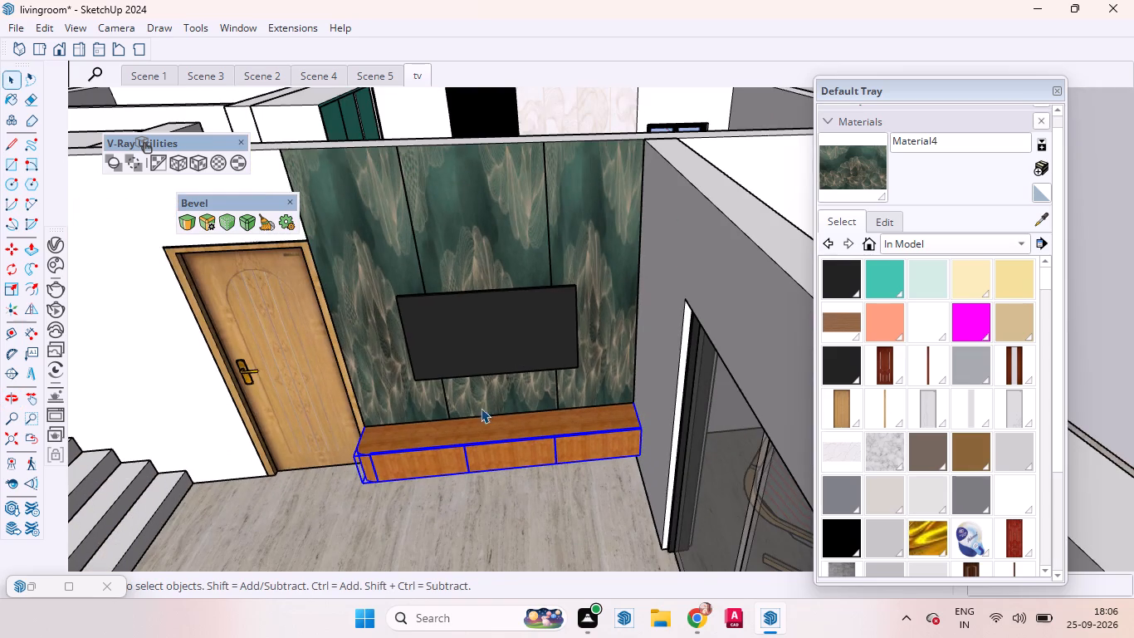
pyautogui.scroll(-5, 502, 308)
pyautogui.scroll(1, 527, 326)
pyautogui.scroll(-6, 527, 326)
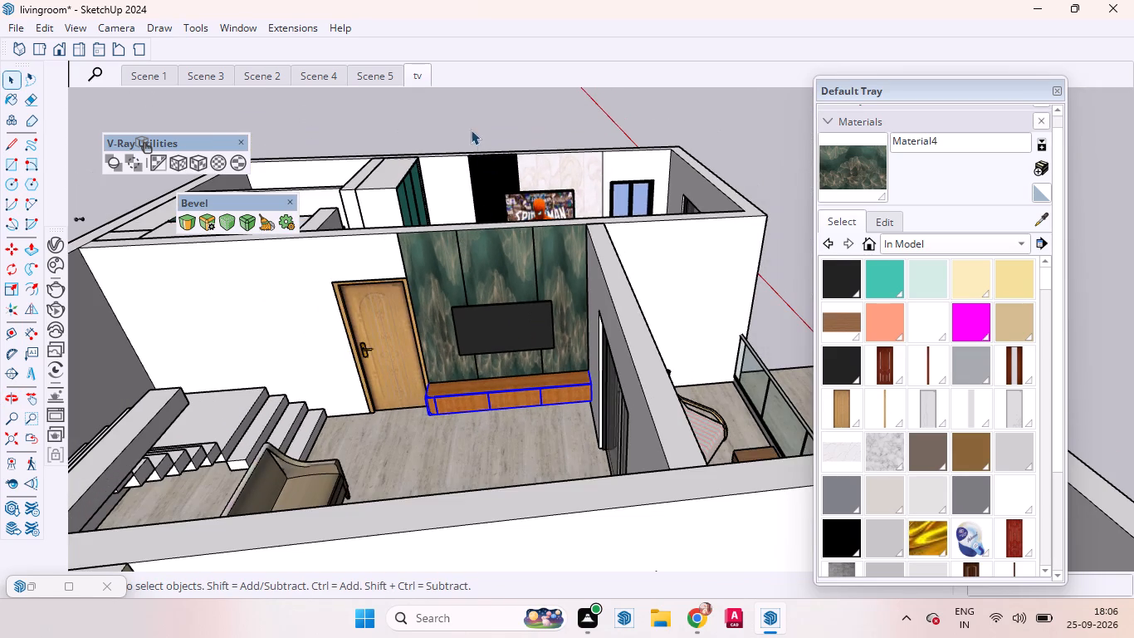
pyautogui.click(506, 336)
pyautogui.doubleClick(501, 335)
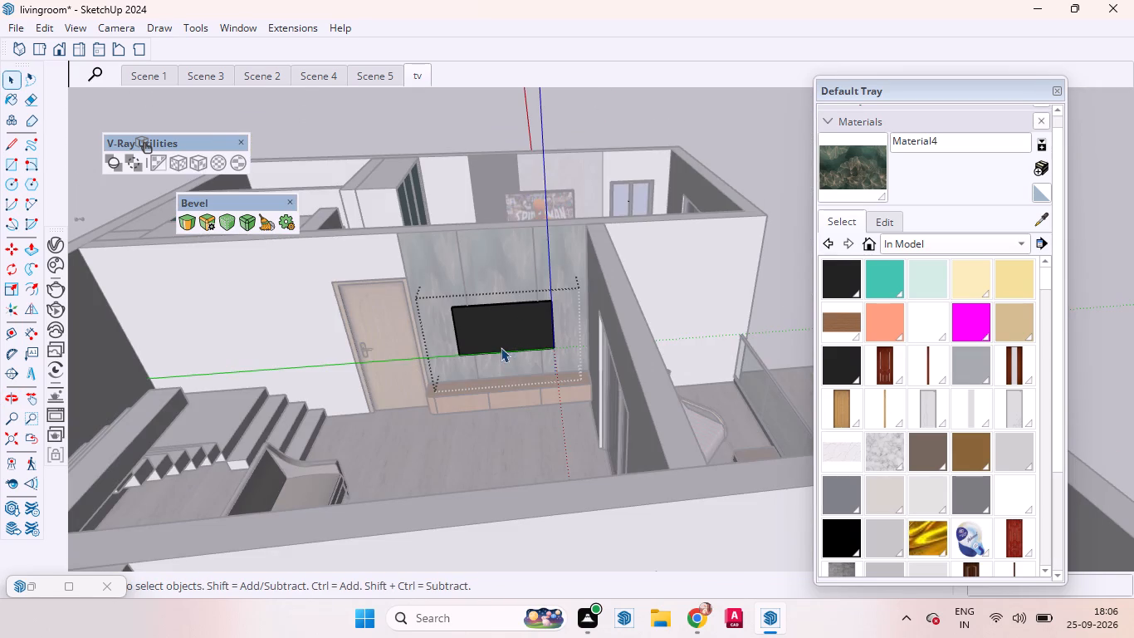
pyautogui.click(501, 347)
pyautogui.press('f')
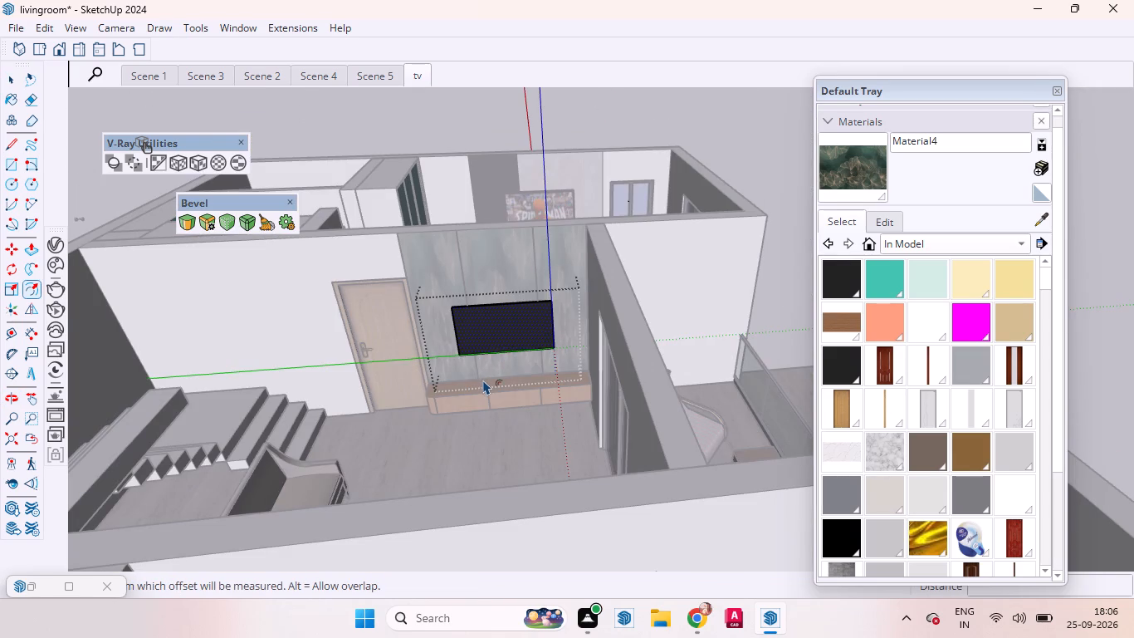
pyautogui.scroll(5, 447, 346)
pyautogui.scroll(-1, 446, 333)
pyautogui.scroll(8, 446, 331)
pyautogui.doubleClick(457, 319)
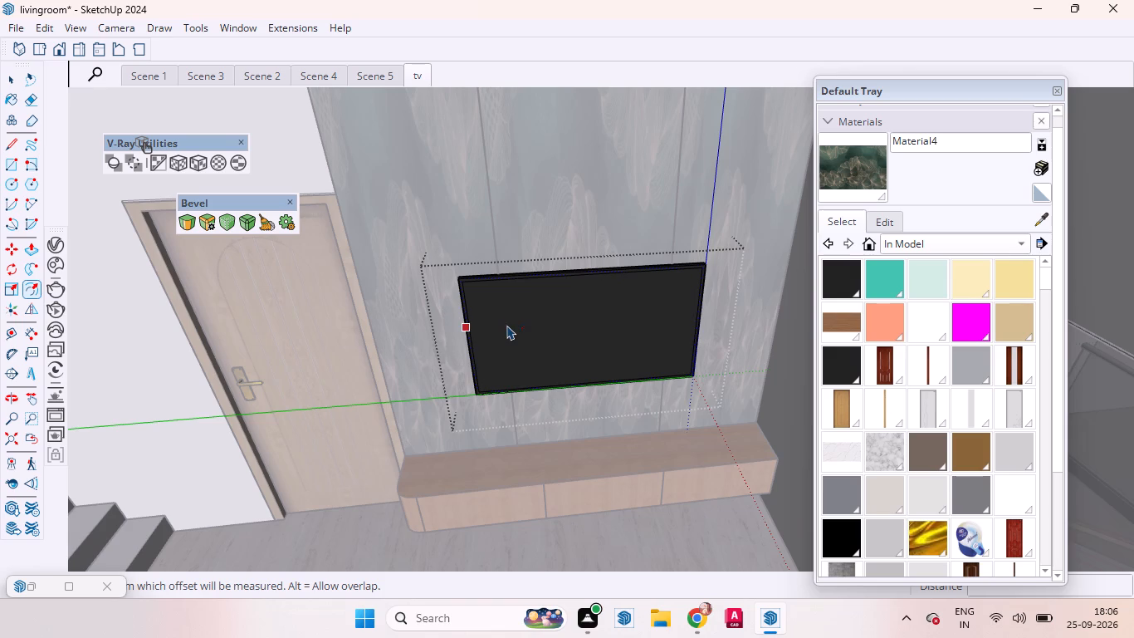
pyautogui.press('space')
# Push/Pull the TV's inner screen face 1 mm.
pyautogui.click(503, 327)
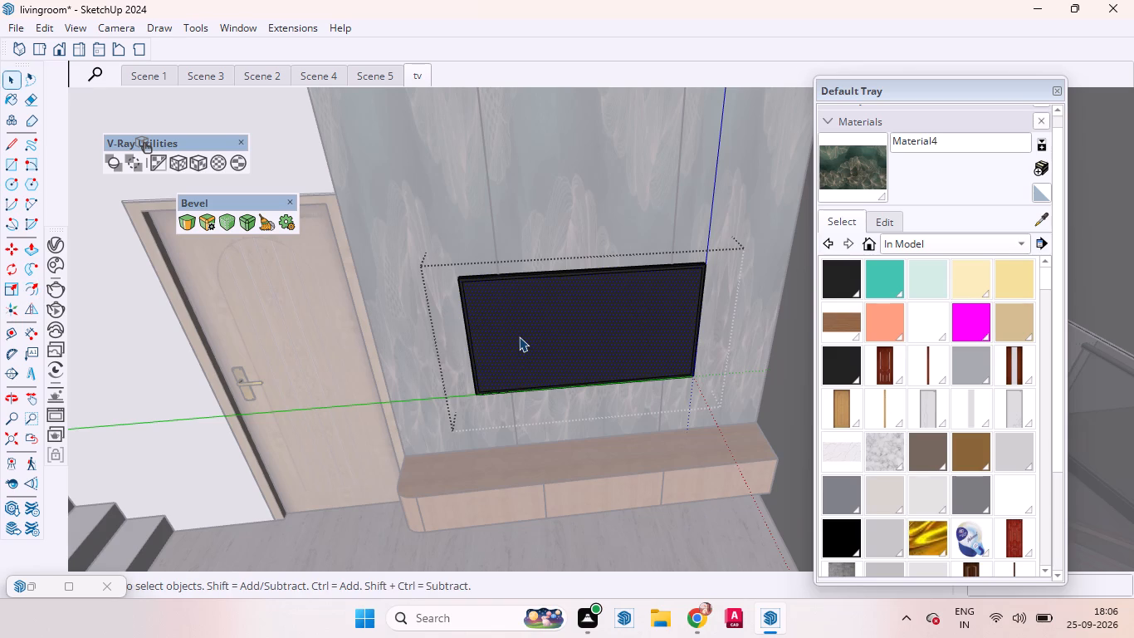
pyautogui.press('p')
pyautogui.moveTo(519, 336); pyautogui.dragTo(508, 330)
pyautogui.write('1mm')
pyautogui.moveTo(508, 330); pyautogui.dragTo(510, 331)
pyautogui.press('Return')
pyautogui.press('space')
# Create a new material for the TV's screen, using image 533764a2bfbeb5819dc0c4259ceb3f79 from the Downloads folder as its texture.
pyautogui.click(535, 347)
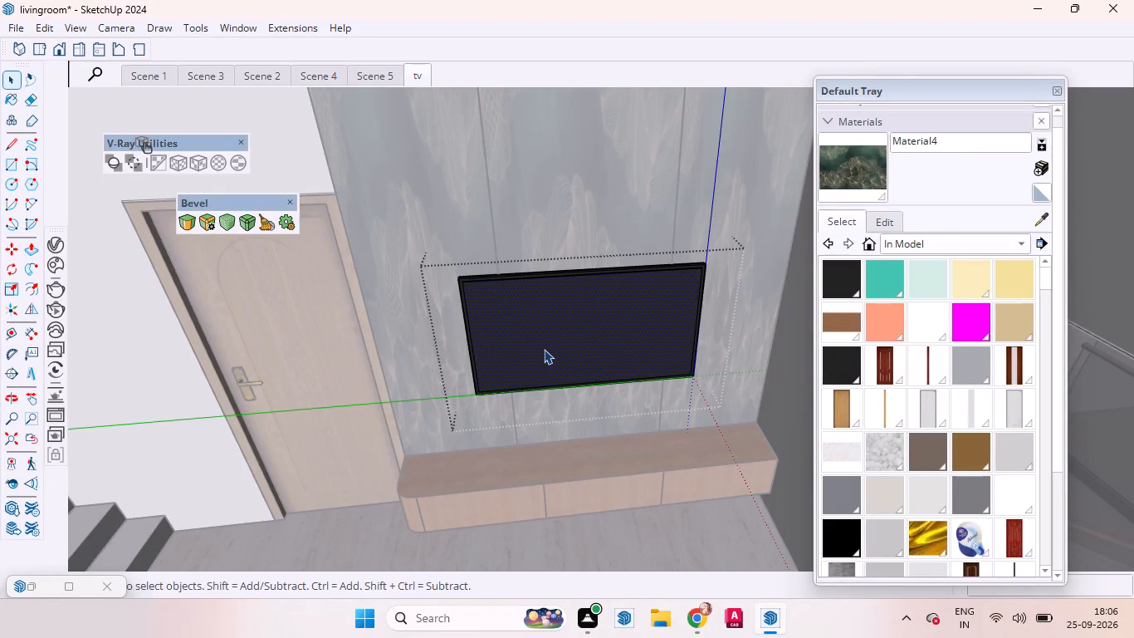
pyautogui.click(1039, 171)
pyautogui.click(721, 410)
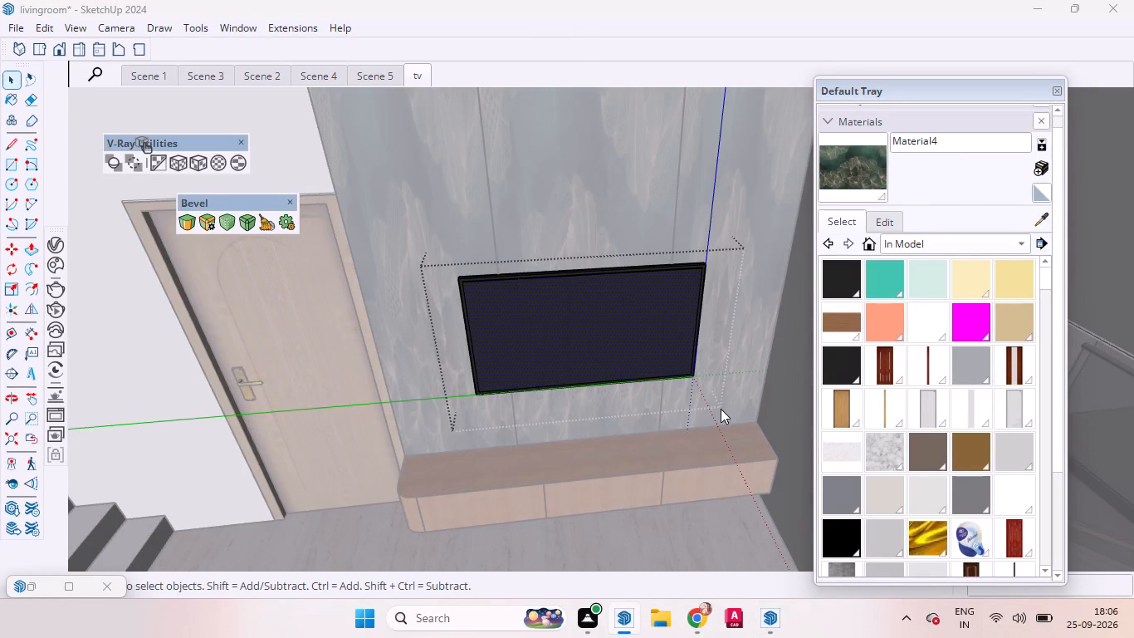
pyautogui.click(81, 237)
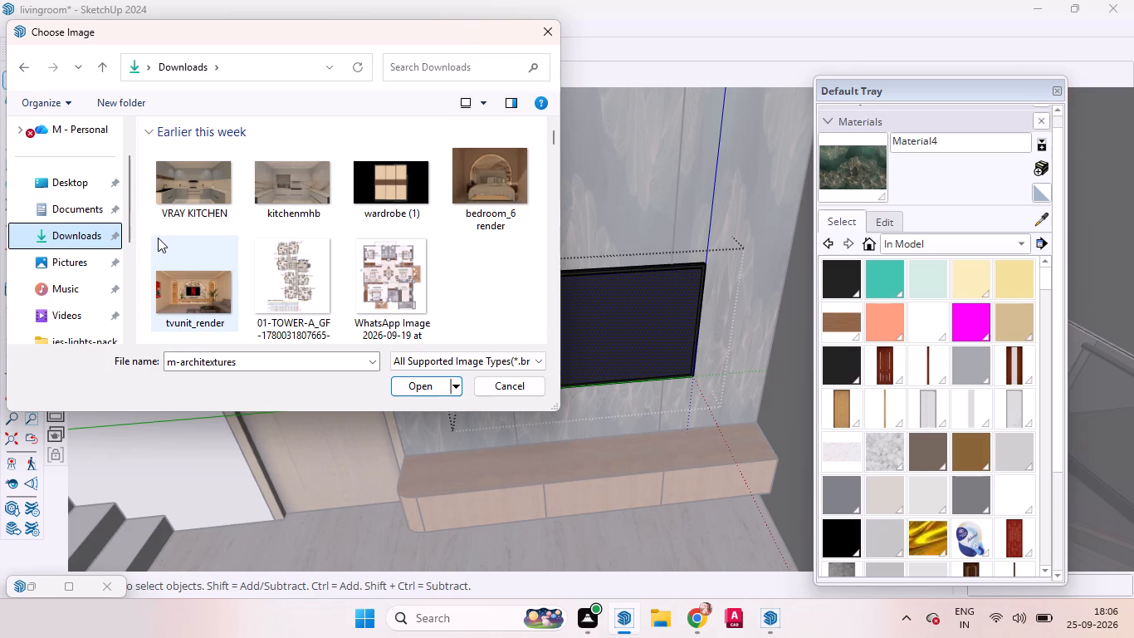
pyautogui.scroll(-10, 185, 237)
pyautogui.scroll(3, 193, 223)
pyautogui.scroll(-5, 193, 224)
pyautogui.scroll(2, 265, 252)
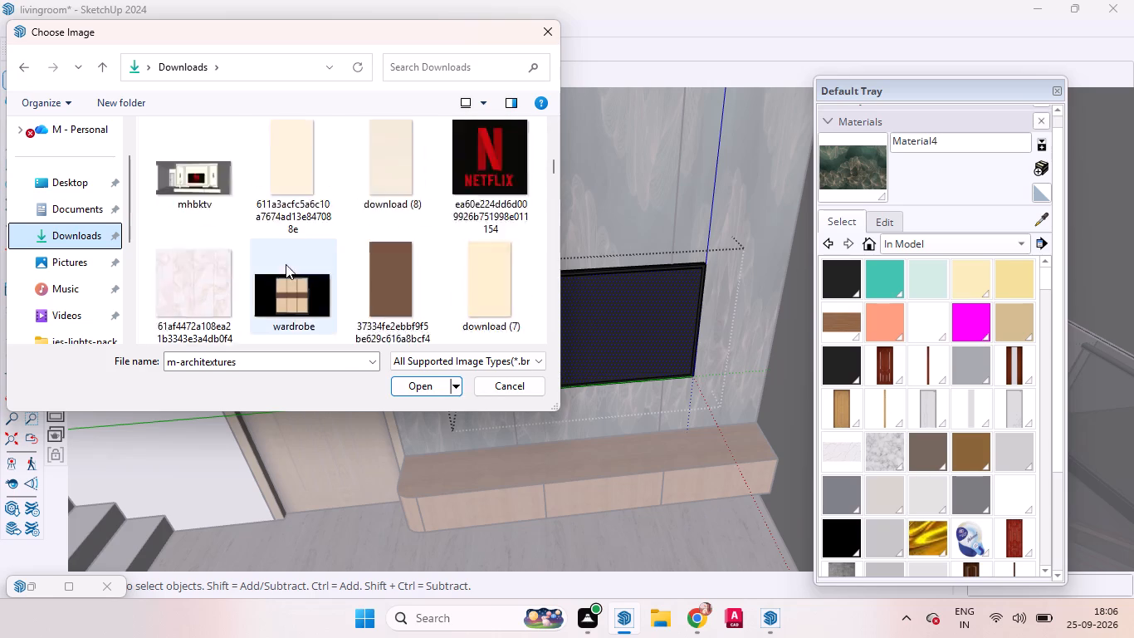
pyautogui.scroll(1, 286, 264)
pyautogui.scroll(-6, 335, 264)
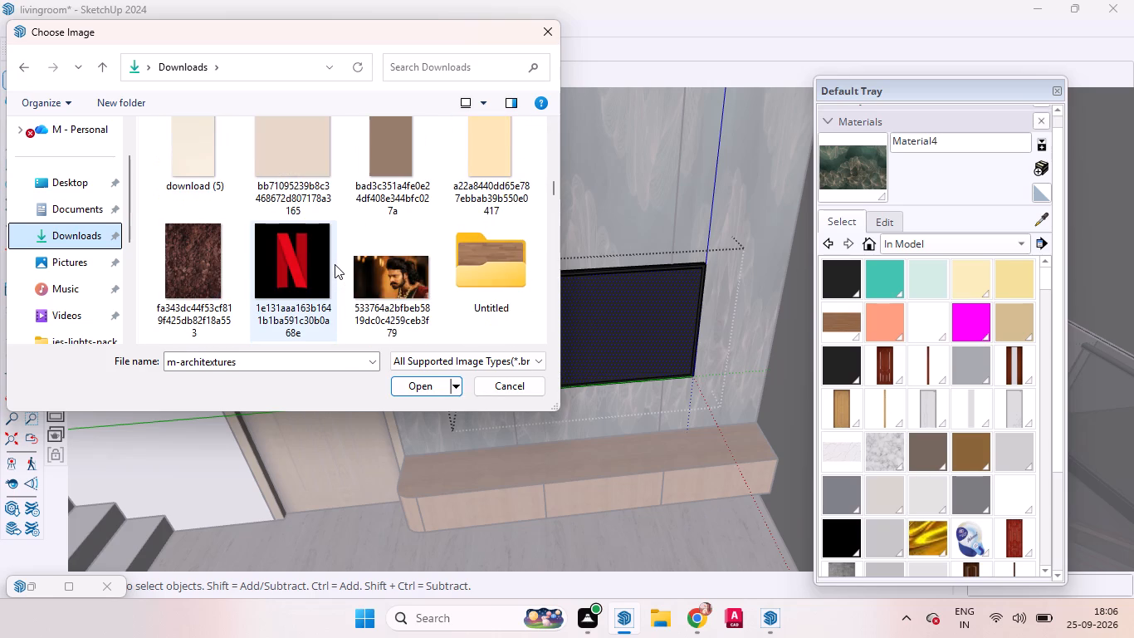
pyautogui.scroll(-2, 335, 264)
pyautogui.scroll(3, 394, 224)
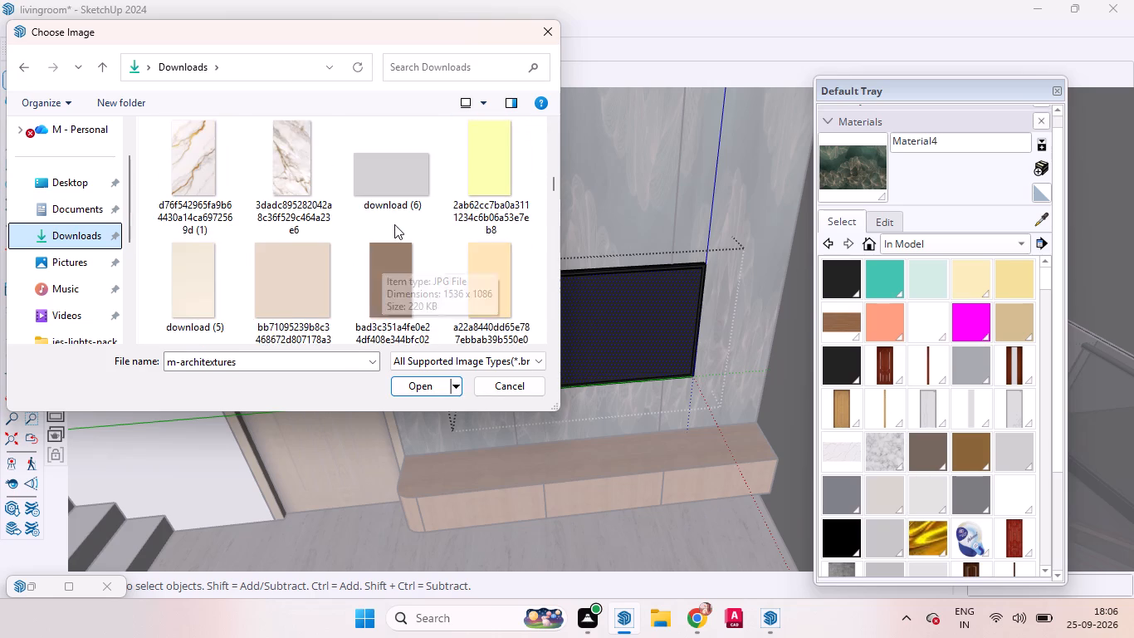
pyautogui.scroll(-3, 395, 233)
pyautogui.click(397, 206)
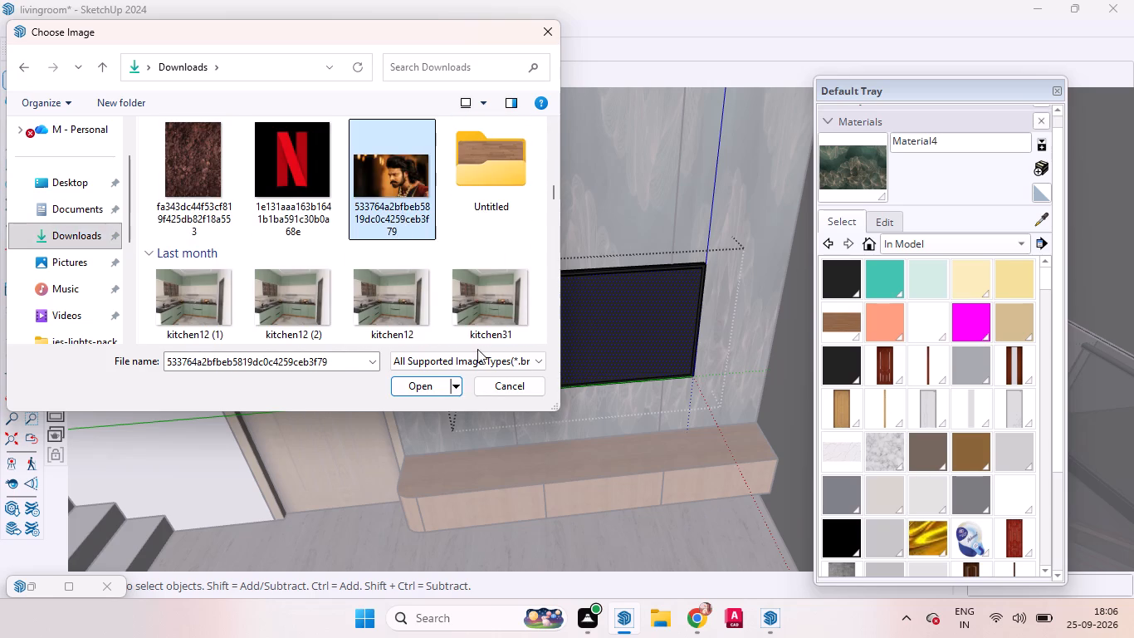
pyautogui.click(439, 381)
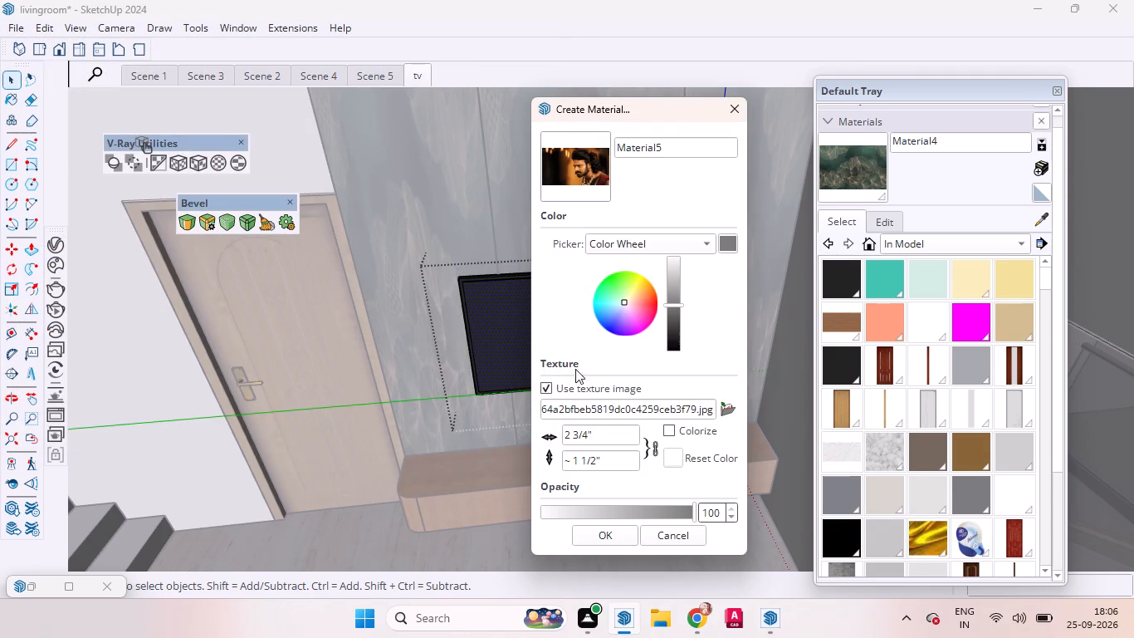
pyautogui.click(597, 535)
# Paint the TV's inner screen face with Material5 and fit the image to the screen with V-Ray's cubic fit projection.
pyautogui.click(548, 336)
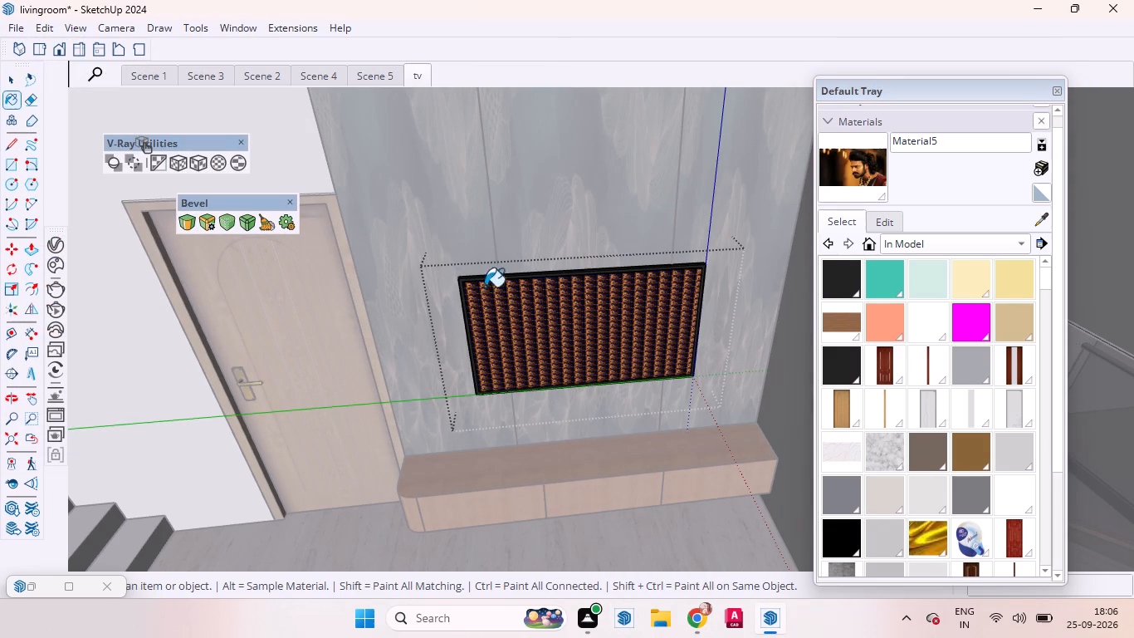
pyautogui.click(203, 159)
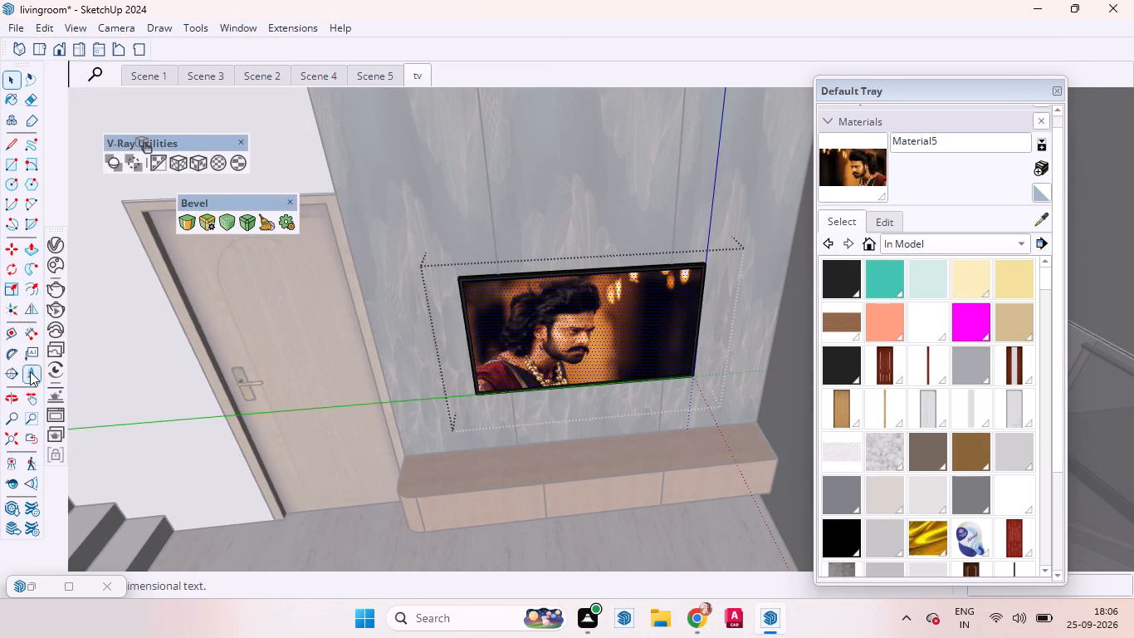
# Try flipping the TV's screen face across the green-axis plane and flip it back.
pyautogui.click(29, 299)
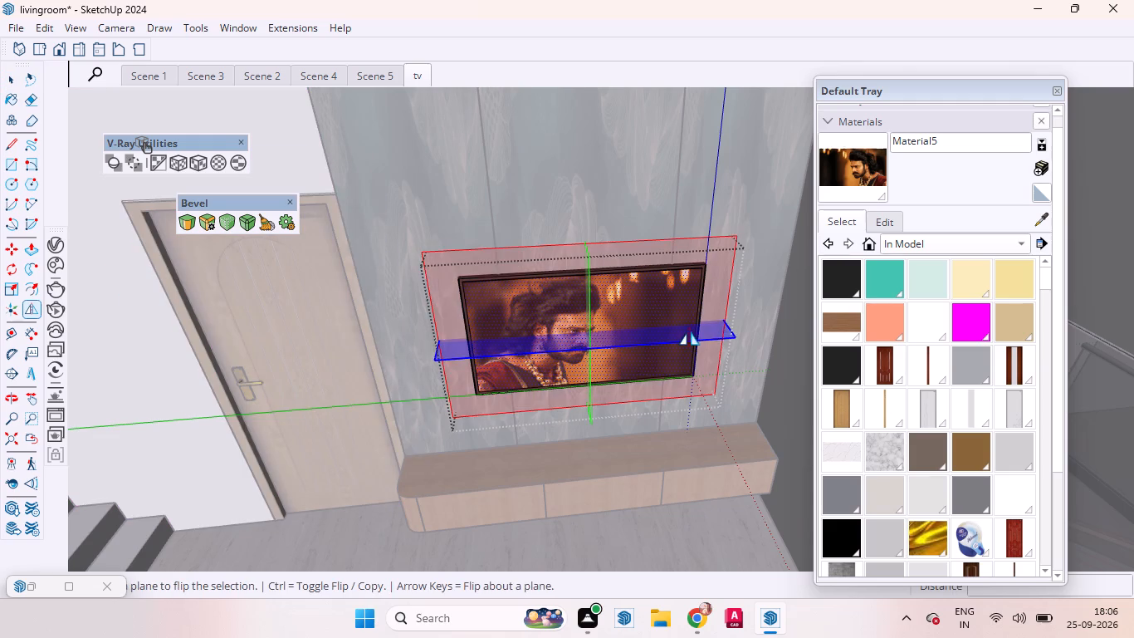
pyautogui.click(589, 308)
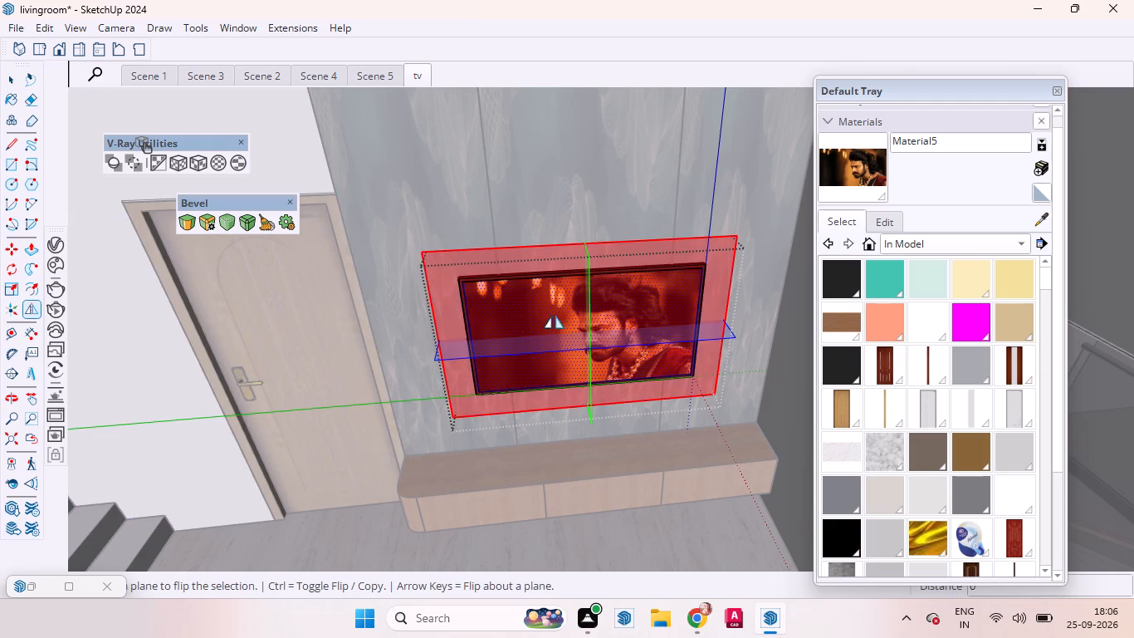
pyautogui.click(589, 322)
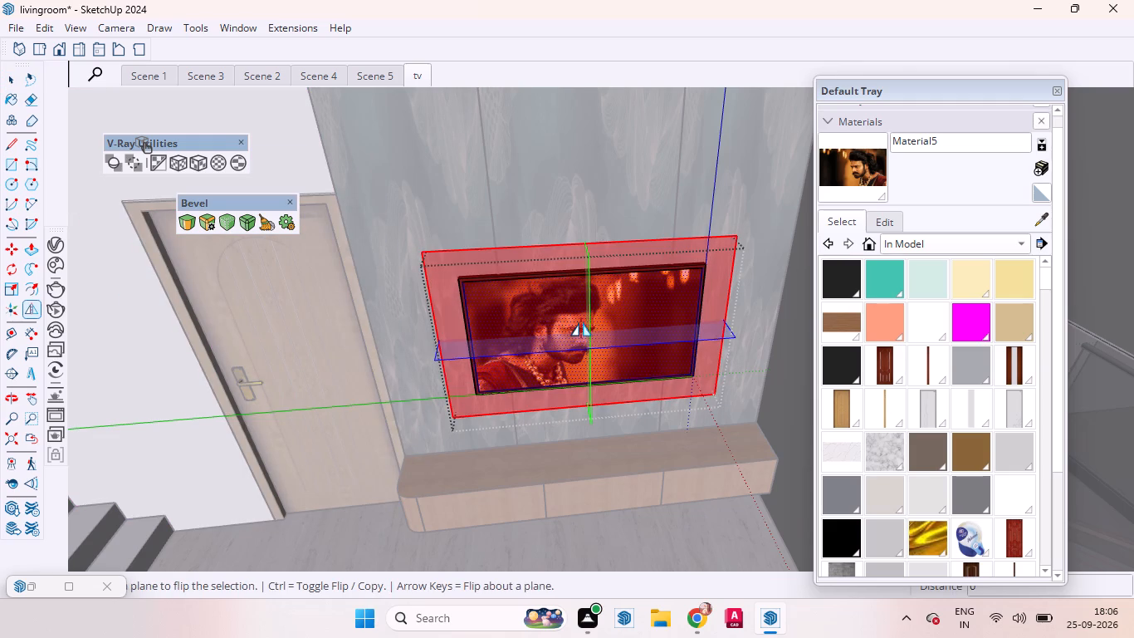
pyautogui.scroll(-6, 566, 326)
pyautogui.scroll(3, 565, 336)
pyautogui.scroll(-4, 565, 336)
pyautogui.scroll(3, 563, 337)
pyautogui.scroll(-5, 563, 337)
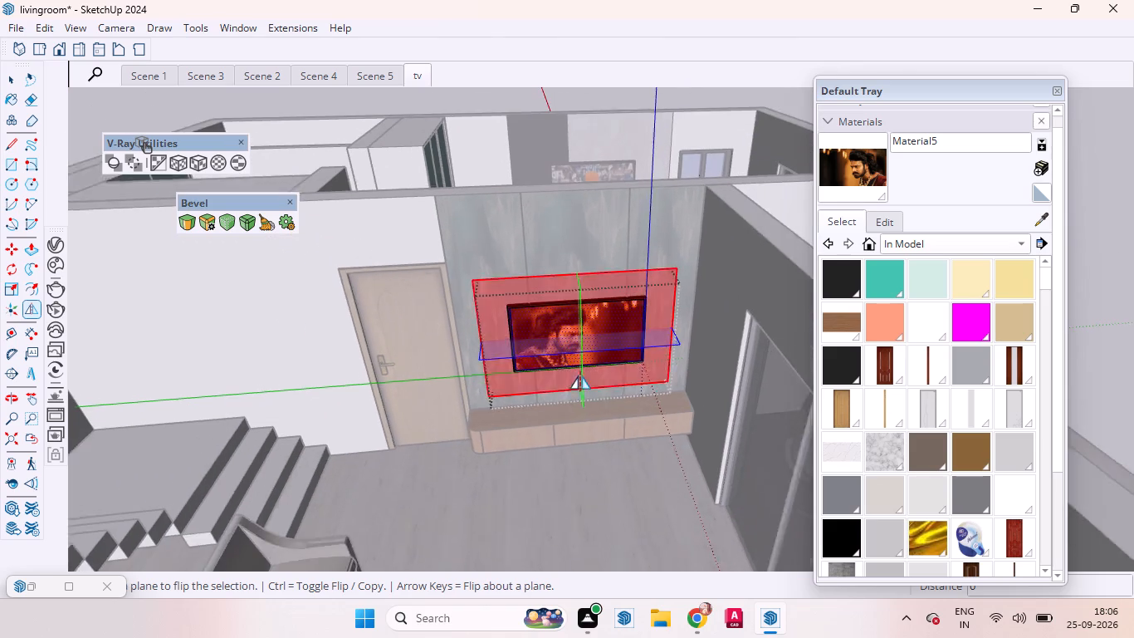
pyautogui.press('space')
# Finish editing the living room TV's group and return to the whole model.
pyautogui.scroll(-11, 562, 440)
pyautogui.scroll(2, 513, 344)
pyautogui.scroll(-2, 513, 343)
pyautogui.scroll(1, 514, 331)
pyautogui.scroll(-2, 514, 331)
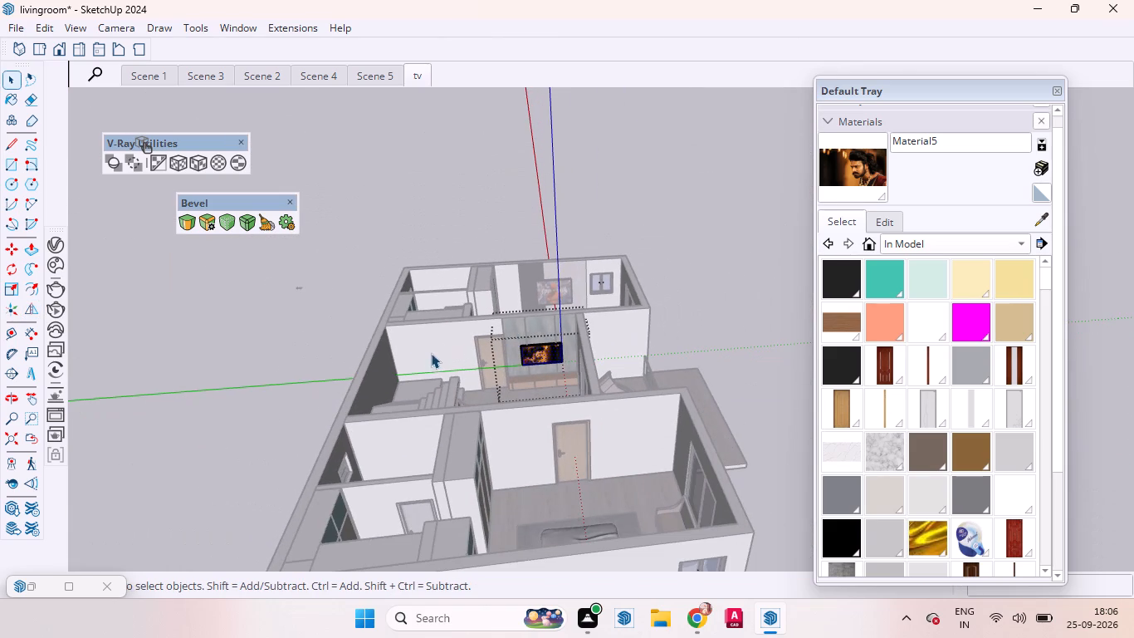
pyautogui.click(322, 344)
# Examine the TV's screen image, its bezel and the jade panels behind it from several angles.
pyautogui.scroll(9, 433, 388)
pyautogui.scroll(-1, 606, 321)
pyautogui.scroll(3, 646, 312)
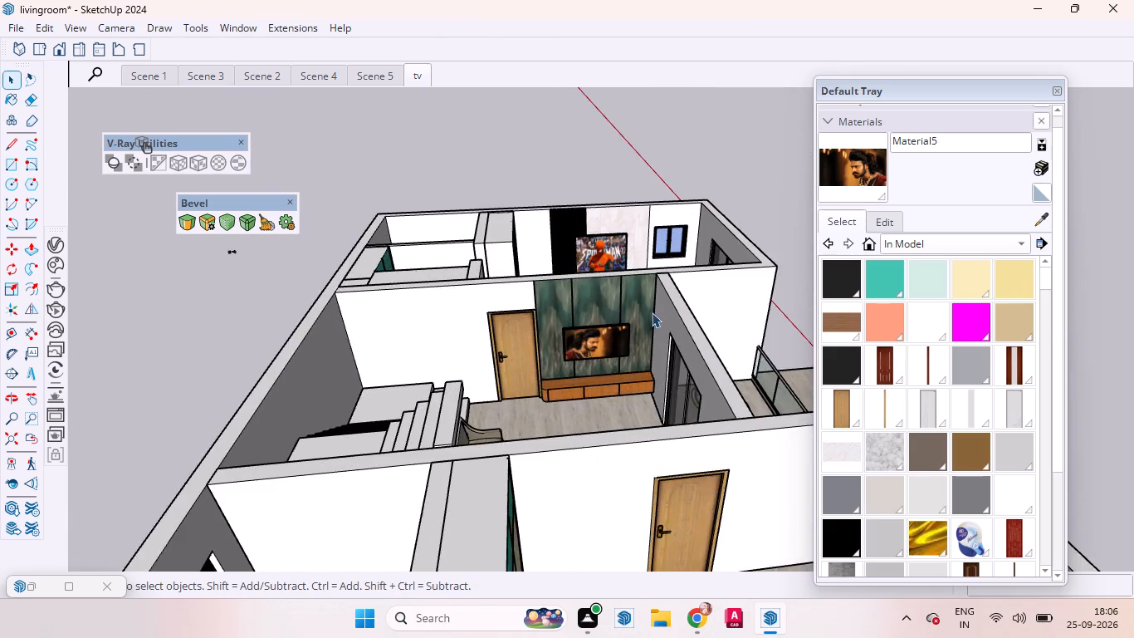
pyautogui.scroll(18, 652, 312)
pyautogui.scroll(-2, 616, 347)
pyautogui.scroll(1, 615, 347)
pyautogui.moveTo(589, 368); pyautogui.dragTo(619, 359, button='middle')
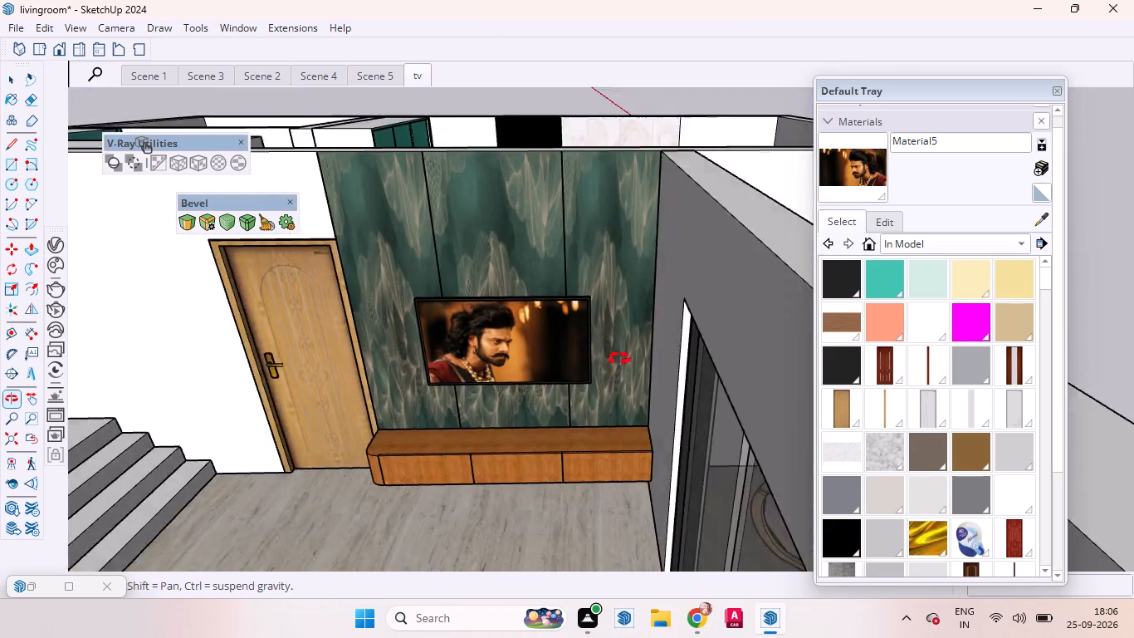
pyautogui.moveTo(619, 359); pyautogui.dragTo(626, 359, button='middle')
pyautogui.scroll(5, 550, 378)
pyautogui.scroll(-7, 550, 378)
pyautogui.scroll(1, 536, 354)
pyautogui.scroll(-3, 536, 354)
pyautogui.scroll(10, 536, 354)
pyautogui.moveTo(544, 415); pyautogui.dragTo(529, 315, button='middle')
pyautogui.scroll(1, 544, 415)
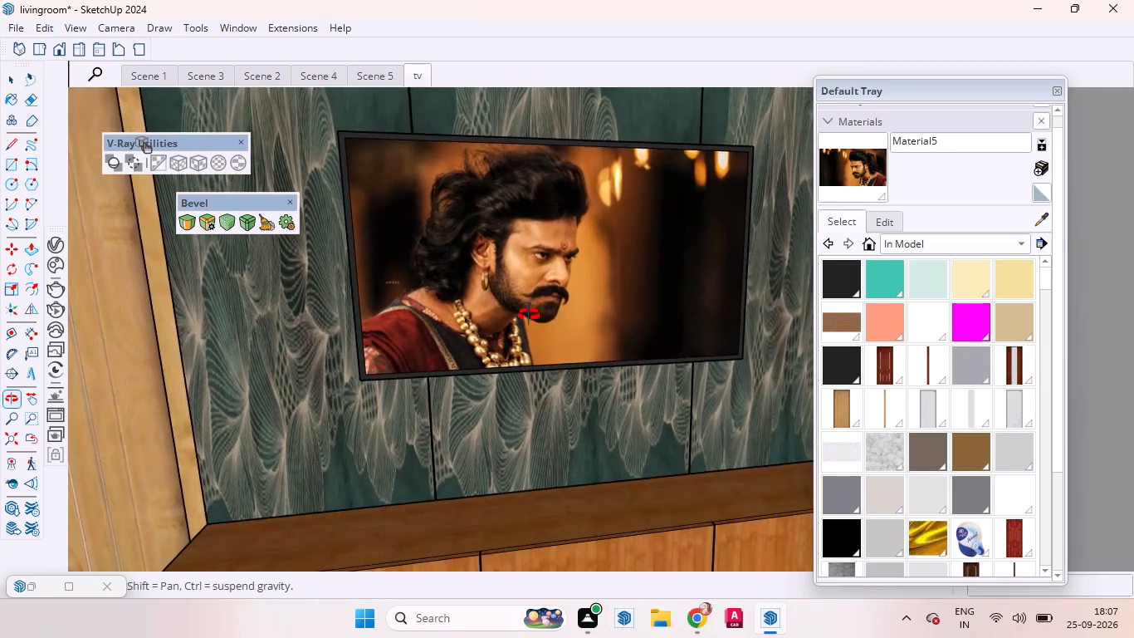
pyautogui.moveTo(529, 315); pyautogui.dragTo(636, 352, button='middle')
pyautogui.scroll(5, 430, 405)
pyautogui.scroll(-1, 360, 391)
pyautogui.scroll(6, 358, 390)
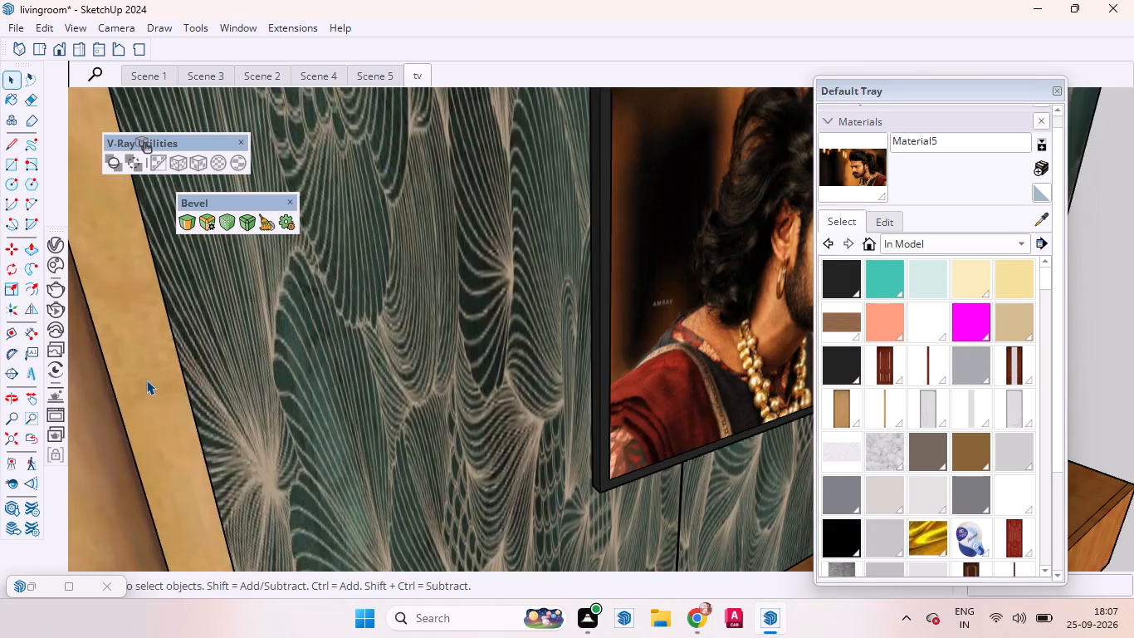
pyautogui.moveTo(147, 390); pyautogui.dragTo(323, 358, button='middle')
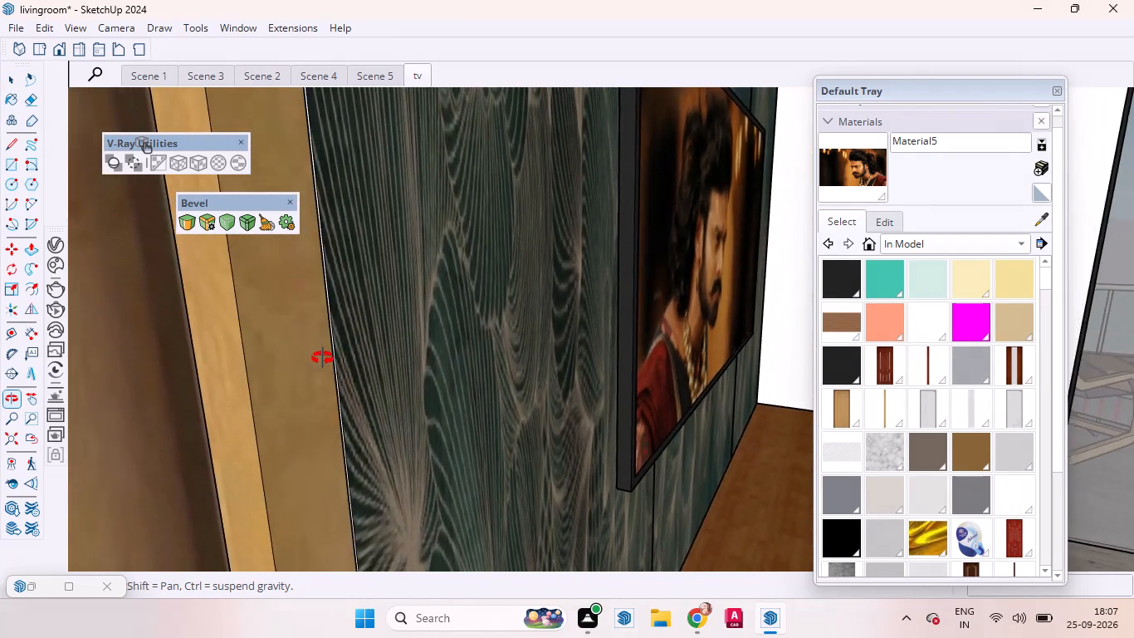
pyautogui.moveTo(323, 358); pyautogui.dragTo(222, 370, button='middle')
pyautogui.scroll(1, 253, 370)
pyautogui.scroll(-12, 455, 377)
pyautogui.scroll(2, 357, 372)
pyautogui.scroll(-6, 352, 371)
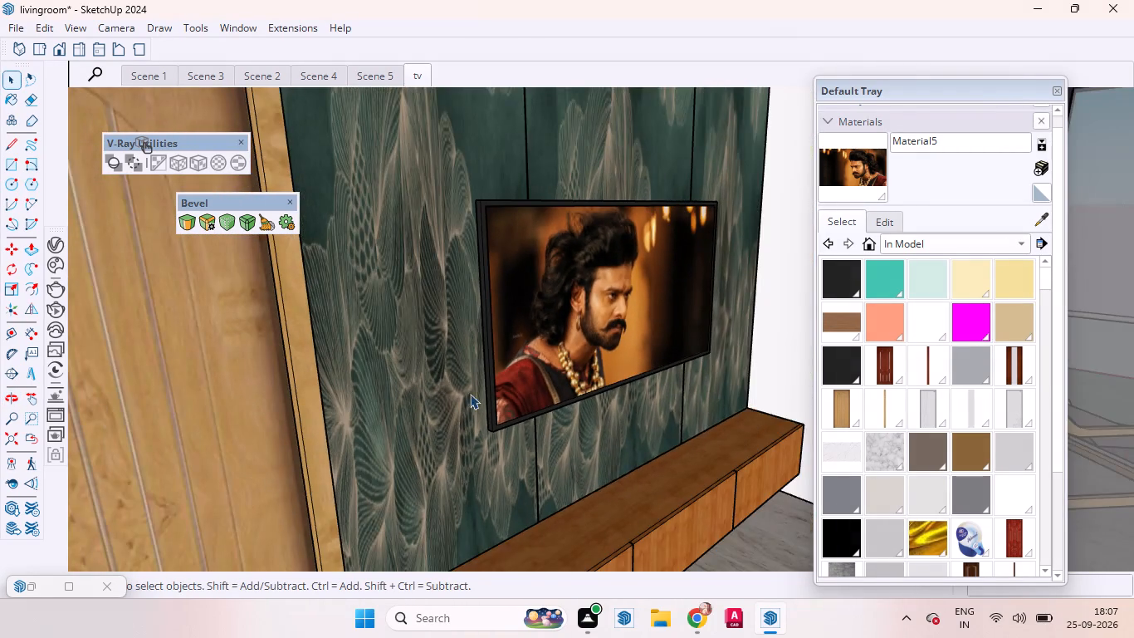
pyautogui.moveTo(504, 399); pyautogui.dragTo(344, 415, button='middle')
pyautogui.scroll(-7, 465, 436)
pyautogui.scroll(2, 463, 436)
pyautogui.scroll(-2, 463, 436)
pyautogui.moveTo(467, 424); pyautogui.dragTo(464, 433, button='middle')
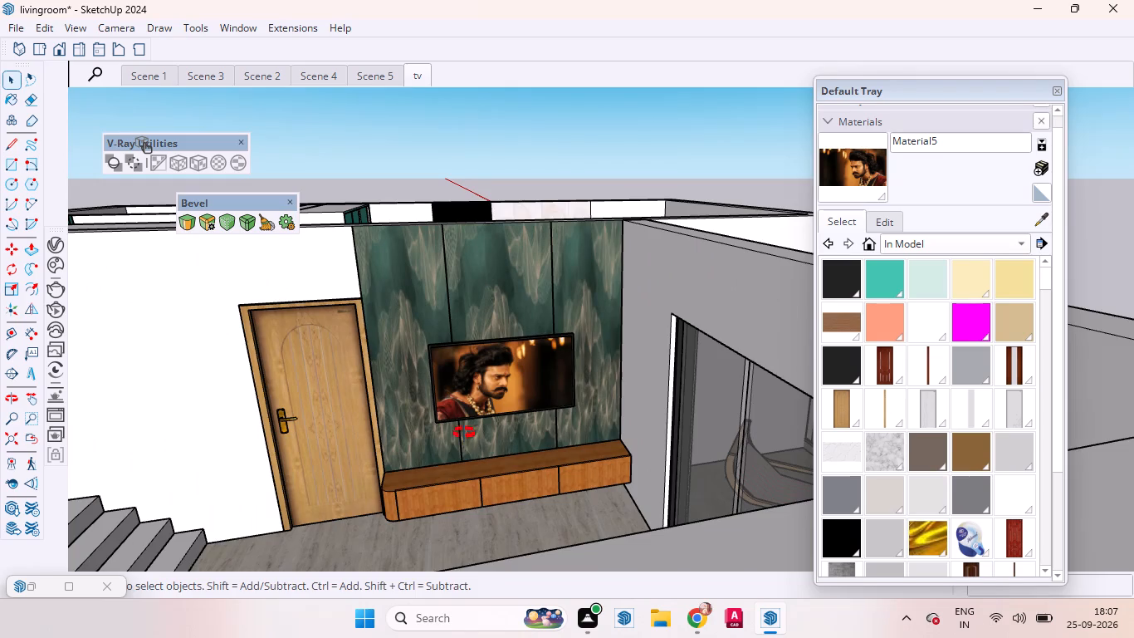
pyautogui.moveTo(464, 433); pyautogui.dragTo(319, 524, button='middle')
pyautogui.scroll(5, 360, 489)
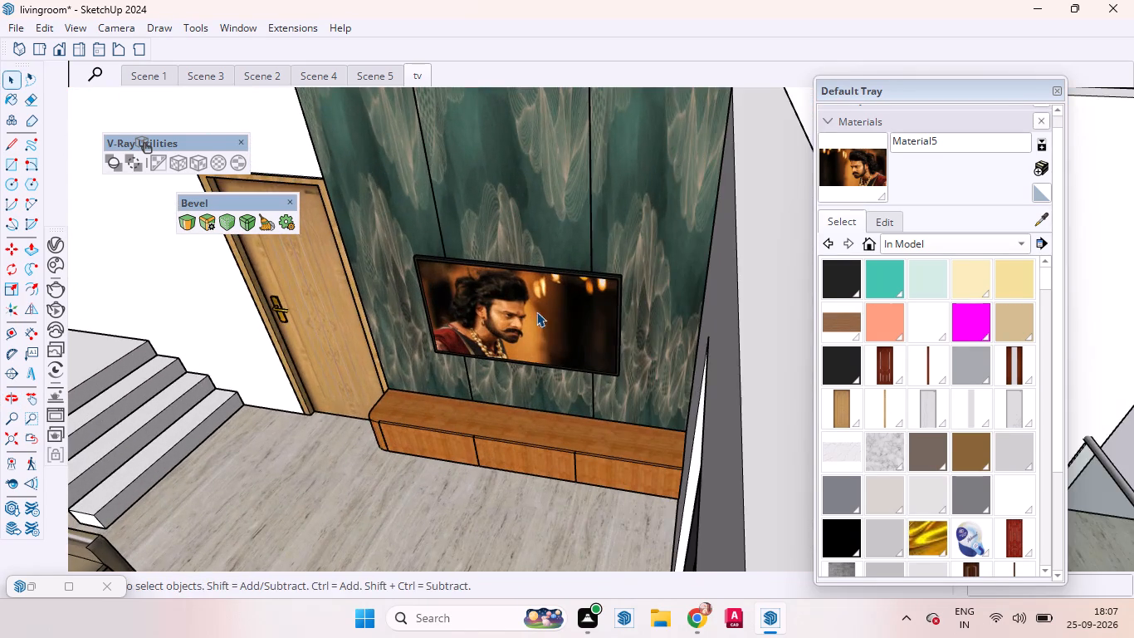
# Examine the floating wooden console beneath the living room TV, including its front and underside.
pyautogui.moveTo(544, 316); pyautogui.dragTo(706, 244, button='middle')
pyautogui.scroll(12, 596, 320)
pyautogui.scroll(-1, 571, 542)
pyautogui.scroll(3, 571, 542)
pyautogui.scroll(-1, 571, 542)
pyautogui.scroll(2, 571, 542)
pyautogui.moveTo(571, 542); pyautogui.dragTo(486, 400, button='middle')
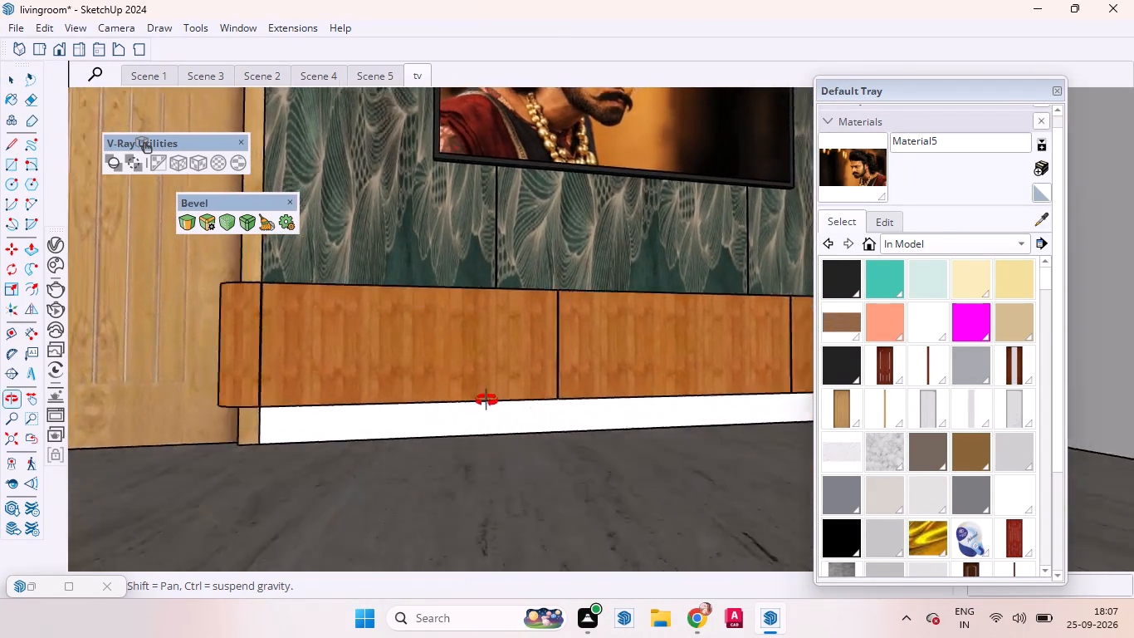
pyautogui.moveTo(486, 400); pyautogui.dragTo(584, 522, button='middle')
pyautogui.scroll(1, 551, 516)
pyautogui.scroll(-19, 545, 515)
pyautogui.scroll(3, 424, 400)
pyautogui.scroll(-1, 424, 400)
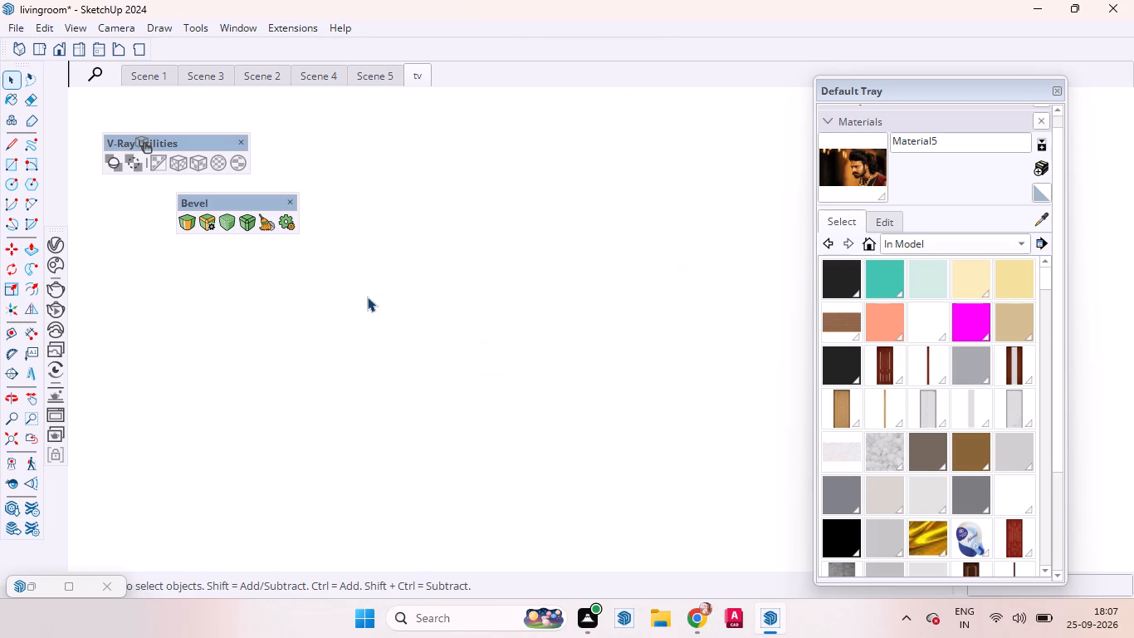
# Examine the overall house layout and the furnished living room from above.
pyautogui.scroll(-1, 407, 244)
pyautogui.scroll(6, 407, 244)
pyautogui.scroll(-3, 408, 245)
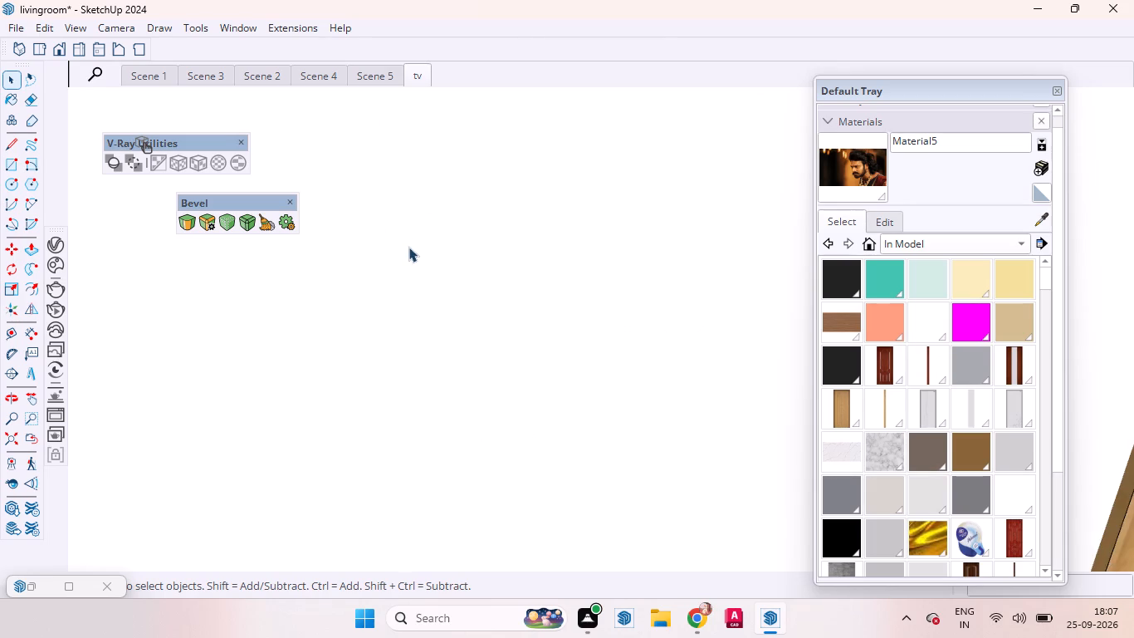
pyautogui.scroll(-20, 408, 247)
pyautogui.scroll(-15, 408, 247)
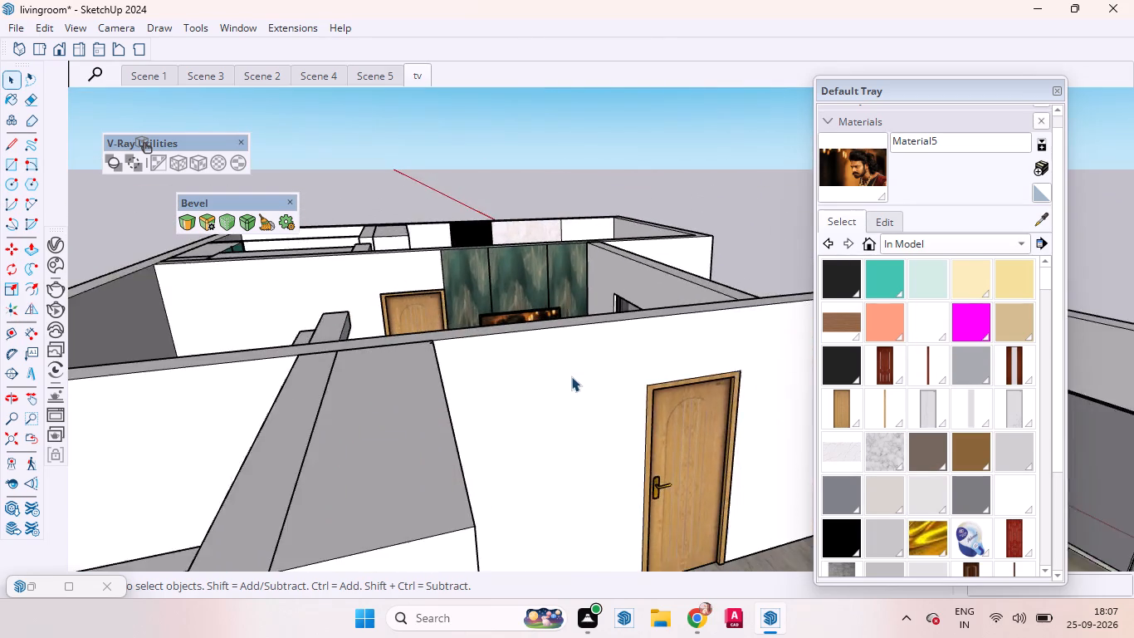
pyautogui.scroll(-7, 571, 376)
pyautogui.scroll(2, 560, 331)
pyautogui.scroll(-1, 560, 328)
pyautogui.scroll(1, 424, 310)
pyautogui.moveTo(433, 314); pyautogui.dragTo(714, 492, button='middle')
pyautogui.scroll(3, 599, 407)
pyautogui.scroll(-1, 598, 406)
pyautogui.scroll(6, 598, 406)
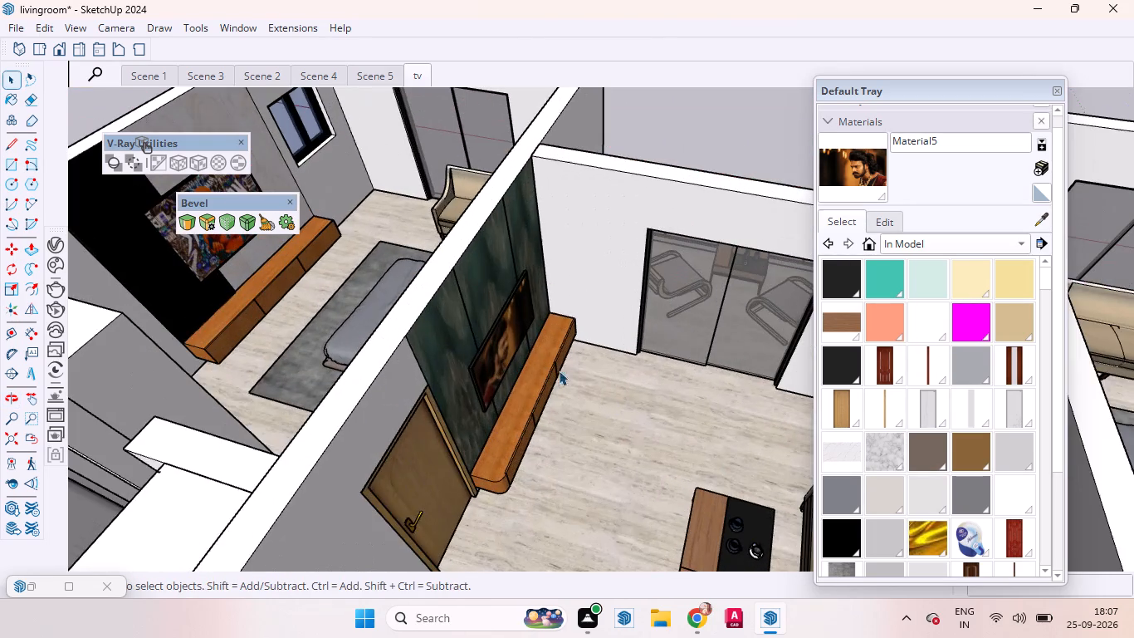
pyautogui.scroll(-6, 584, 351)
pyautogui.scroll(1, 560, 344)
pyautogui.scroll(-7, 558, 344)
pyautogui.scroll(2, 532, 337)
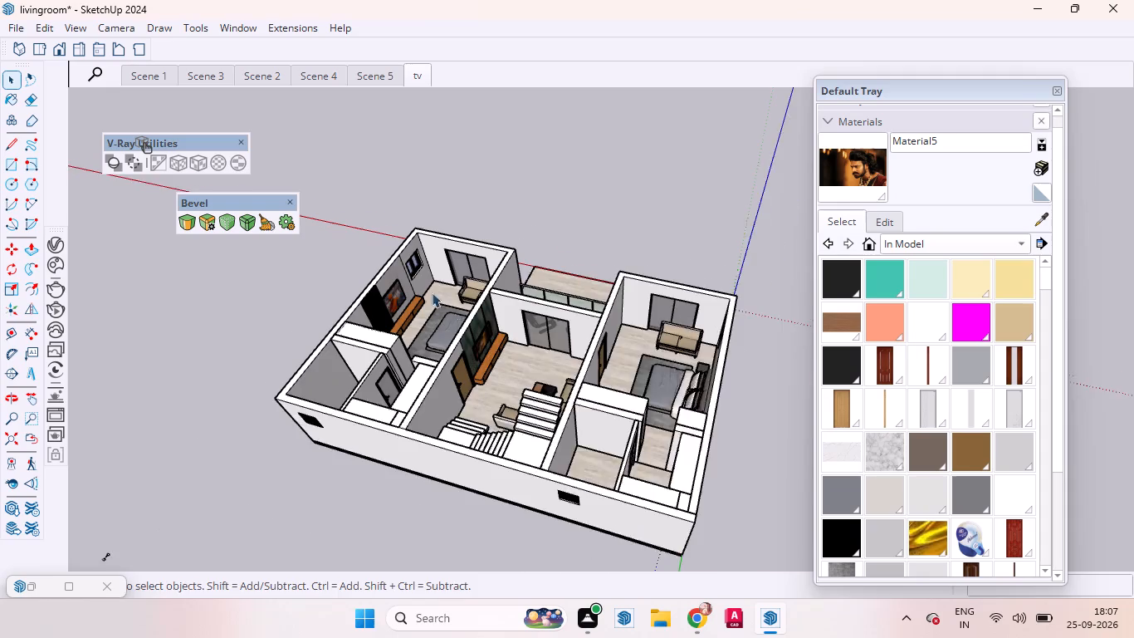
pyautogui.scroll(2, 432, 292)
pyautogui.scroll(1, 330, 230)
pyautogui.moveTo(662, 484); pyautogui.dragTo(50, 411, button='middle')
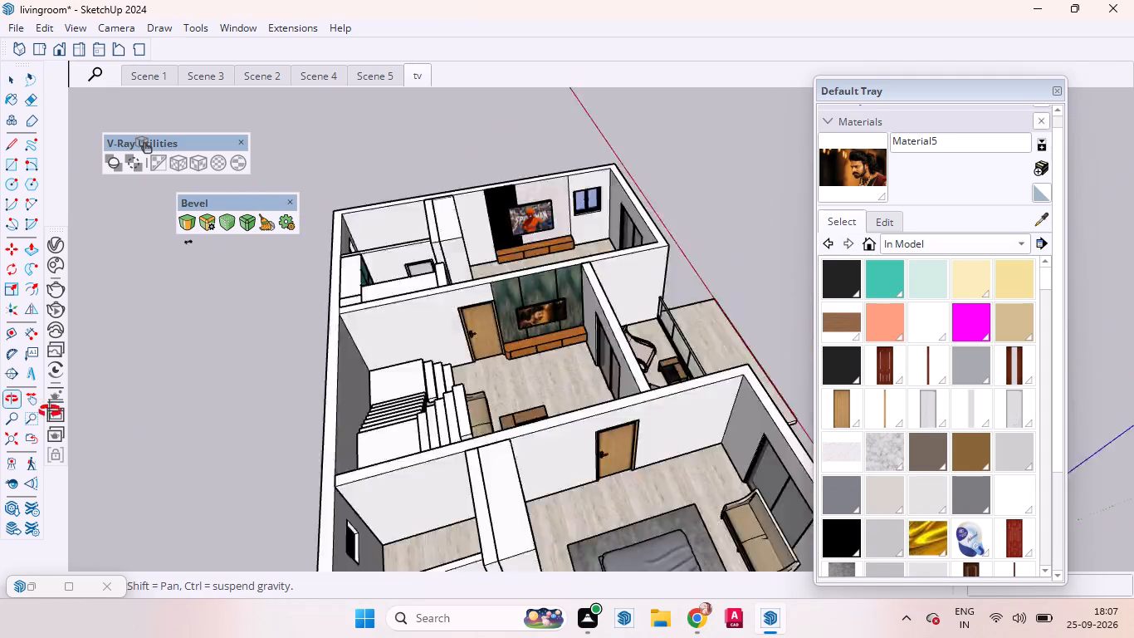
pyautogui.moveTo(50, 411); pyautogui.dragTo(253, 548, button='middle')
pyautogui.scroll(3, 784, 326)
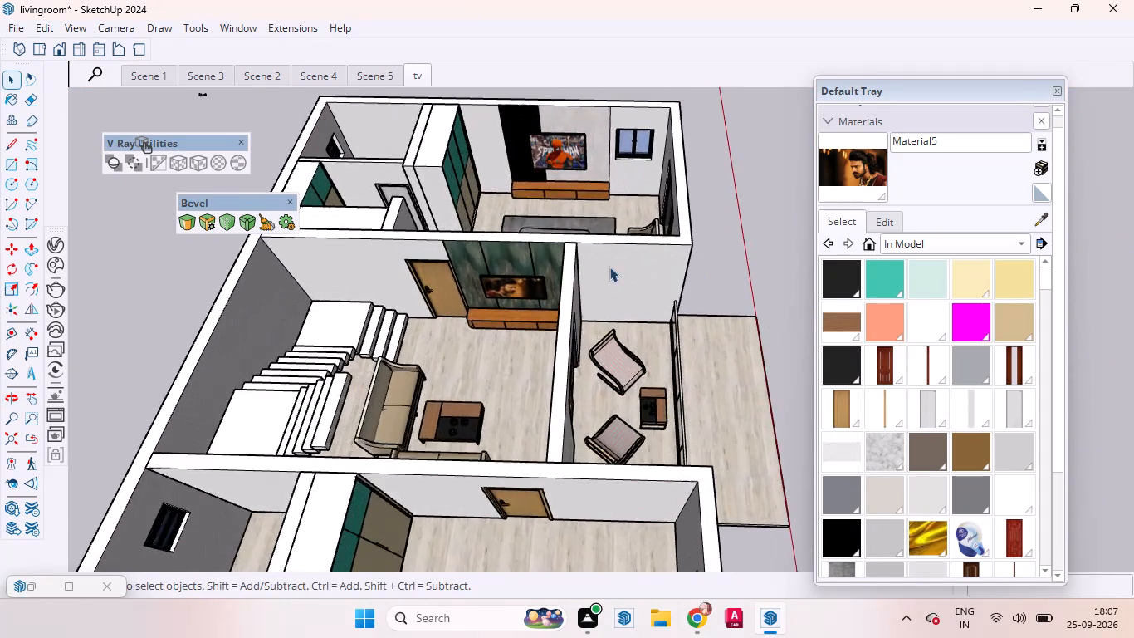
pyautogui.scroll(3, 609, 267)
pyautogui.scroll(-2, 511, 312)
pyautogui.scroll(1, 530, 310)
pyautogui.scroll(-4, 533, 309)
pyautogui.scroll(8, 432, 418)
# Position the camera inside the living room at a 5'6" eye height, looking towards the TV wall.
pyautogui.moveTo(525, 386); pyautogui.dragTo(513, 449, button='middle')
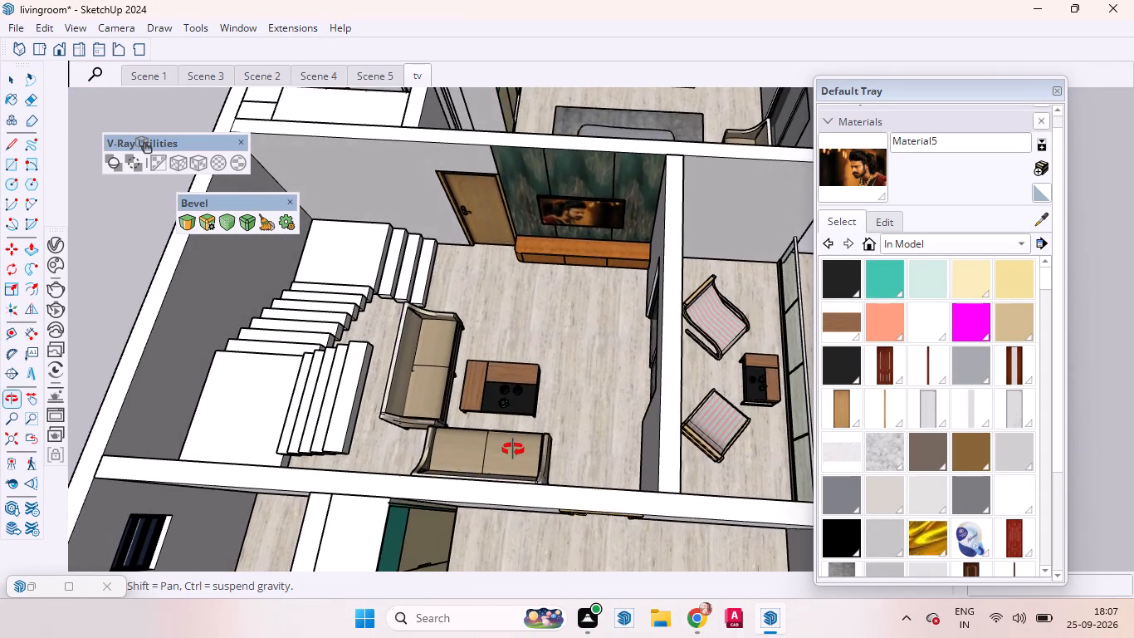
pyautogui.moveTo(513, 449); pyautogui.dragTo(529, 532, button='middle')
pyautogui.scroll(4, 530, 529)
pyautogui.scroll(-6, 550, 490)
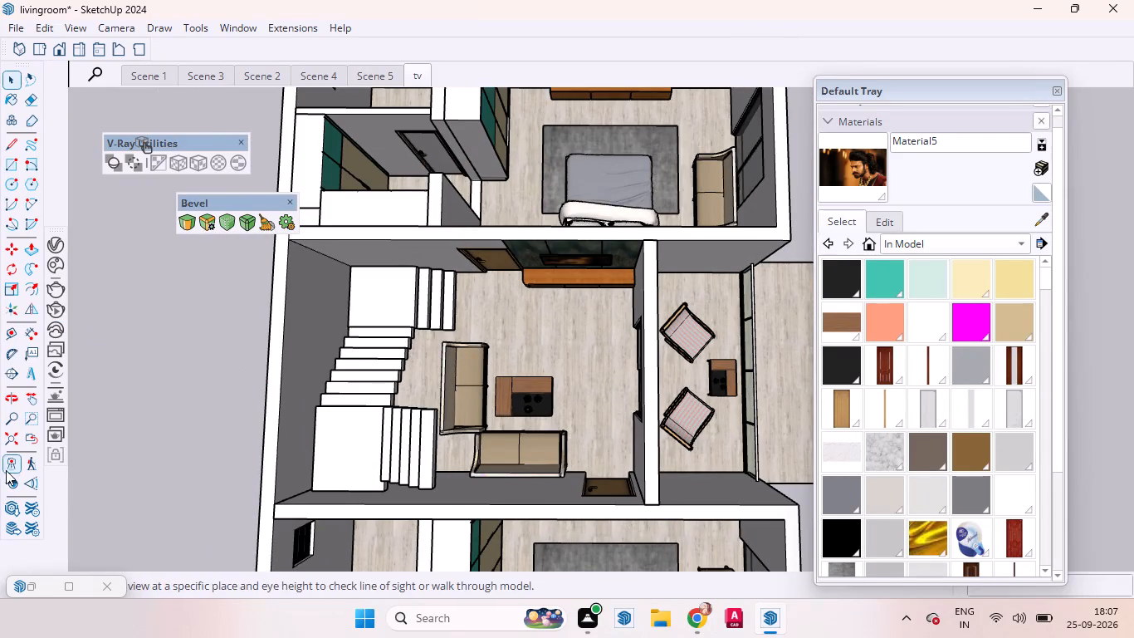
pyautogui.click(6, 461)
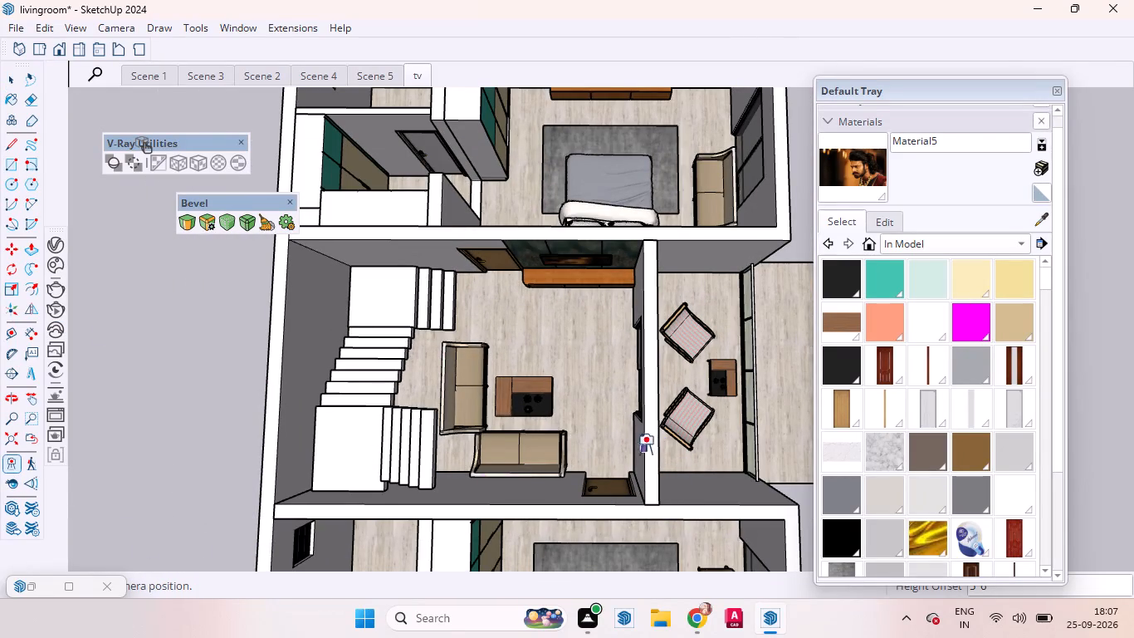
pyautogui.click(591, 462)
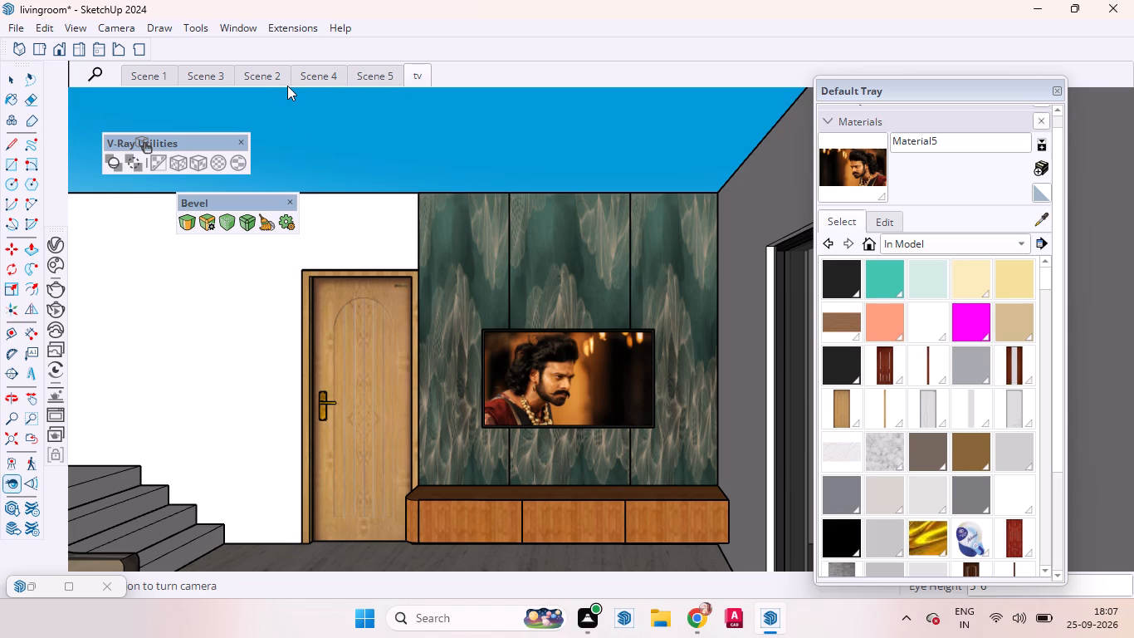
# Add a new scene after Scene 2 from the current interior view of the living room TV wall.
pyautogui.rightClick(267, 74)
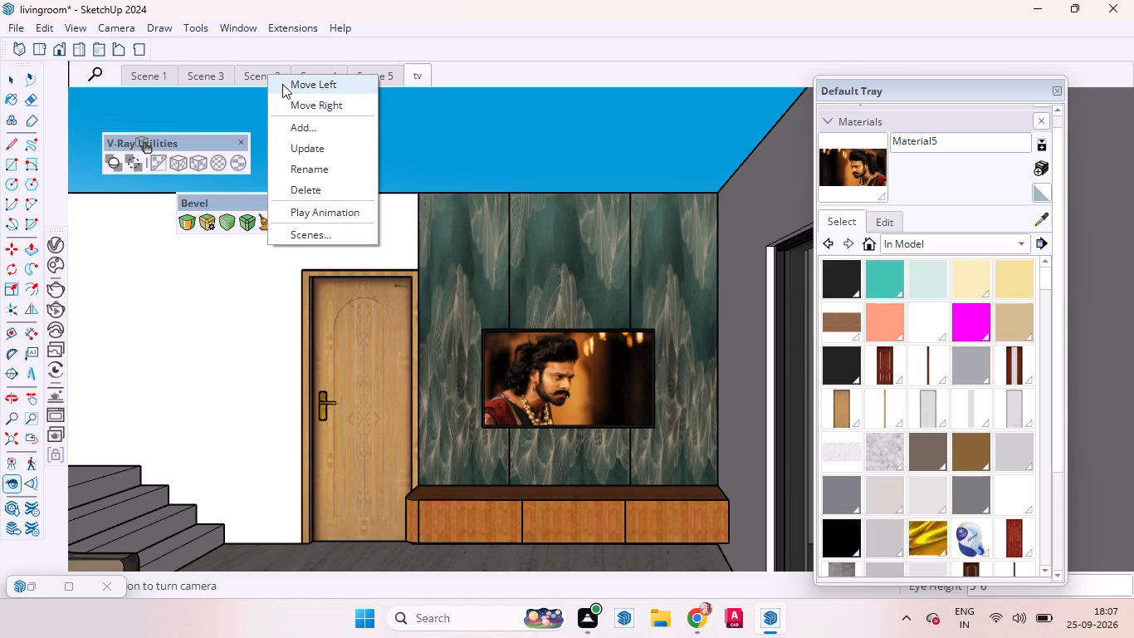
pyautogui.click(300, 125)
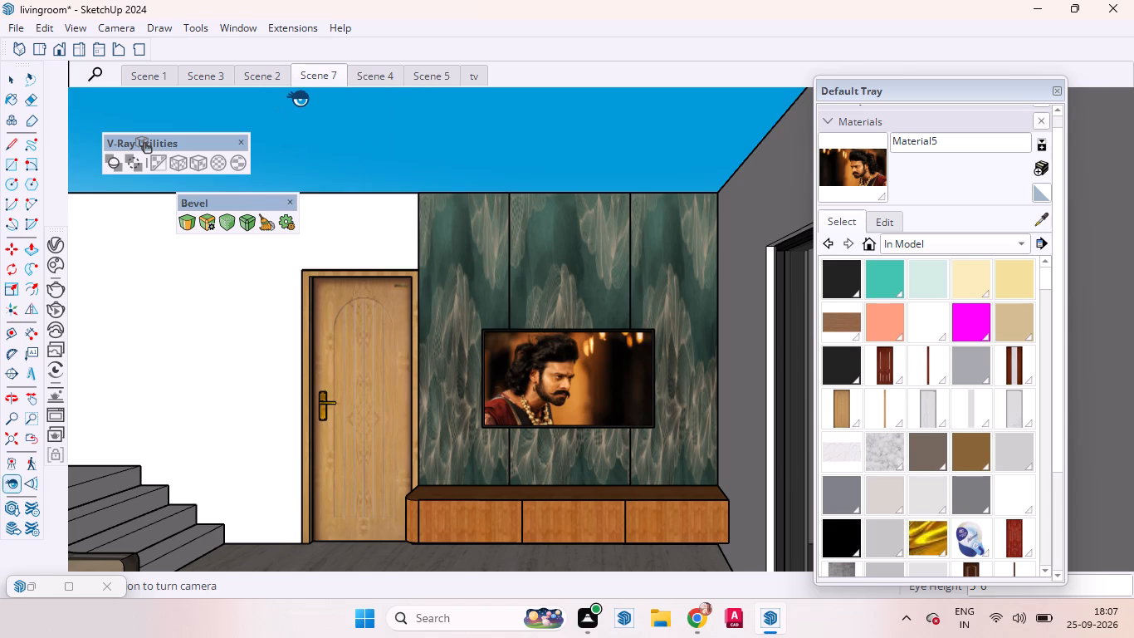
pyautogui.press('space')
# Compare the views stored in Scene 2, Scene 4, Scene 5 and tv with the new living room scene.
pyautogui.click(270, 70)
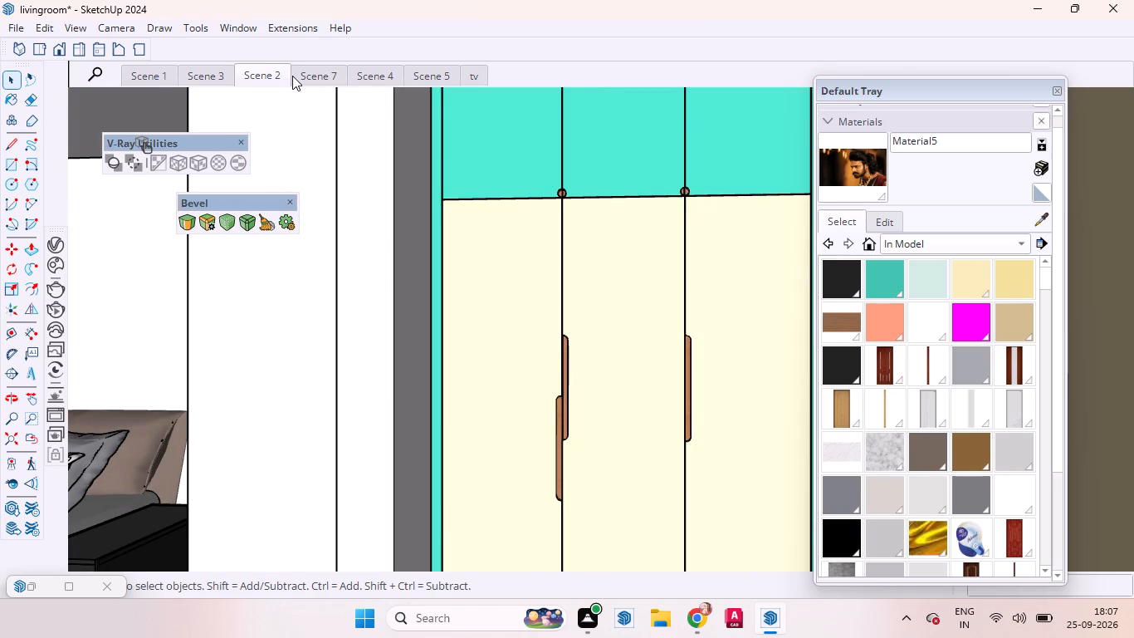
pyautogui.click(294, 76)
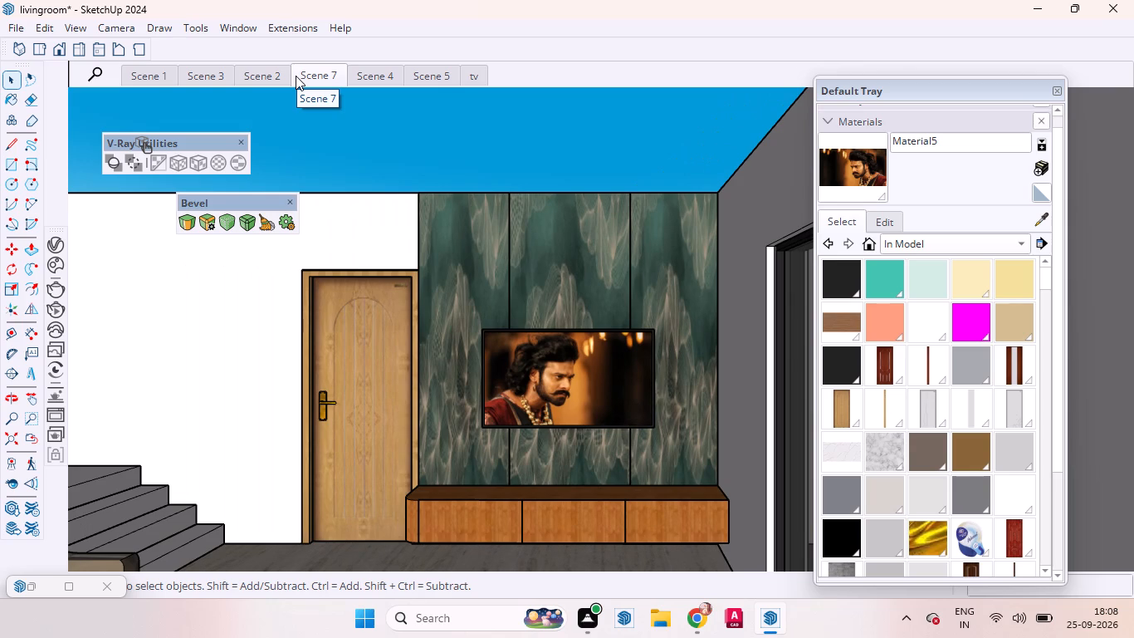
pyautogui.click(357, 83)
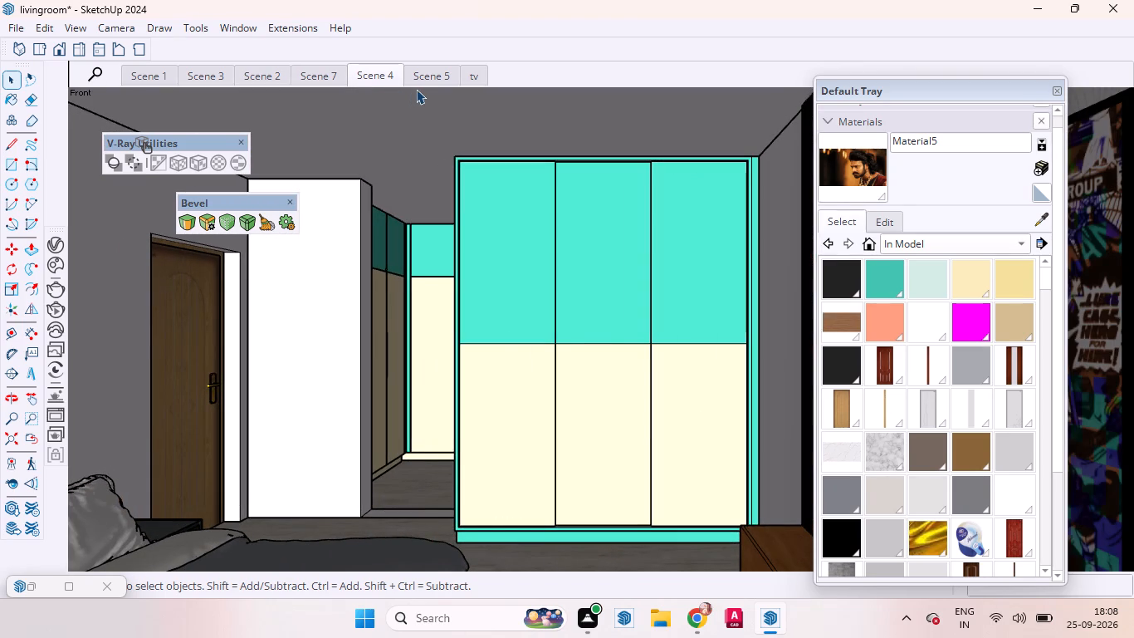
pyautogui.click(419, 84)
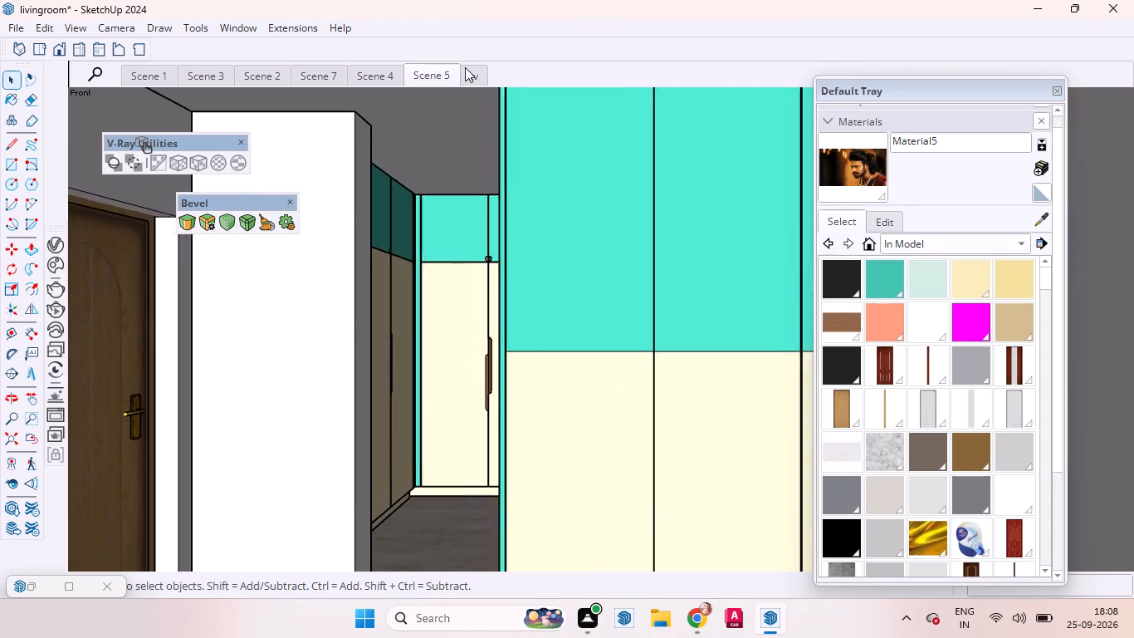
pyautogui.click(465, 68)
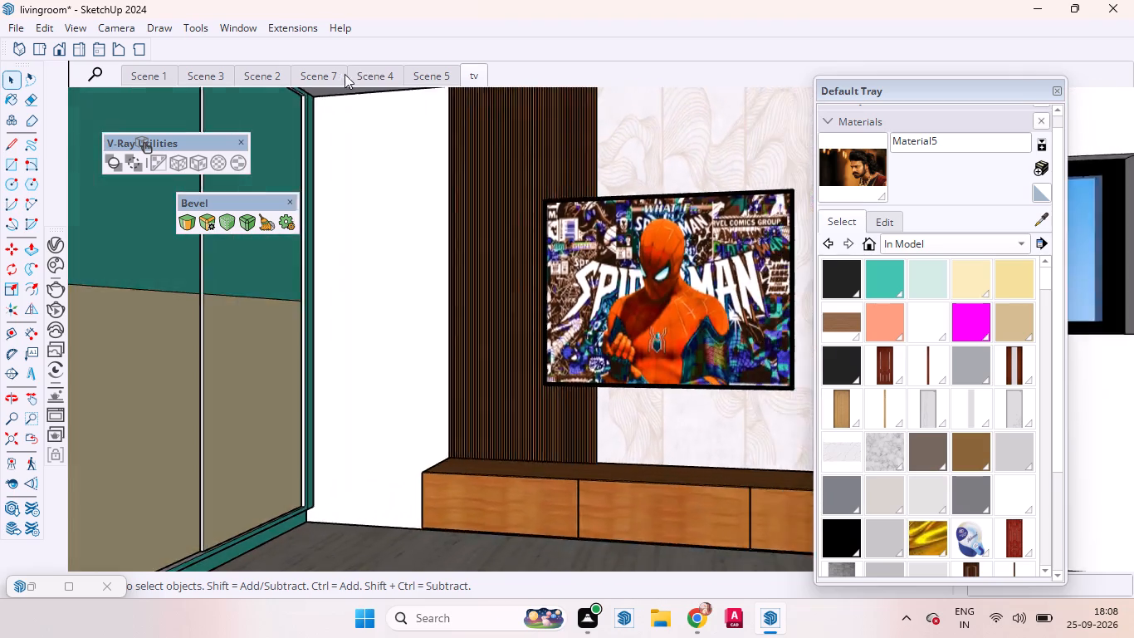
pyautogui.click(328, 67)
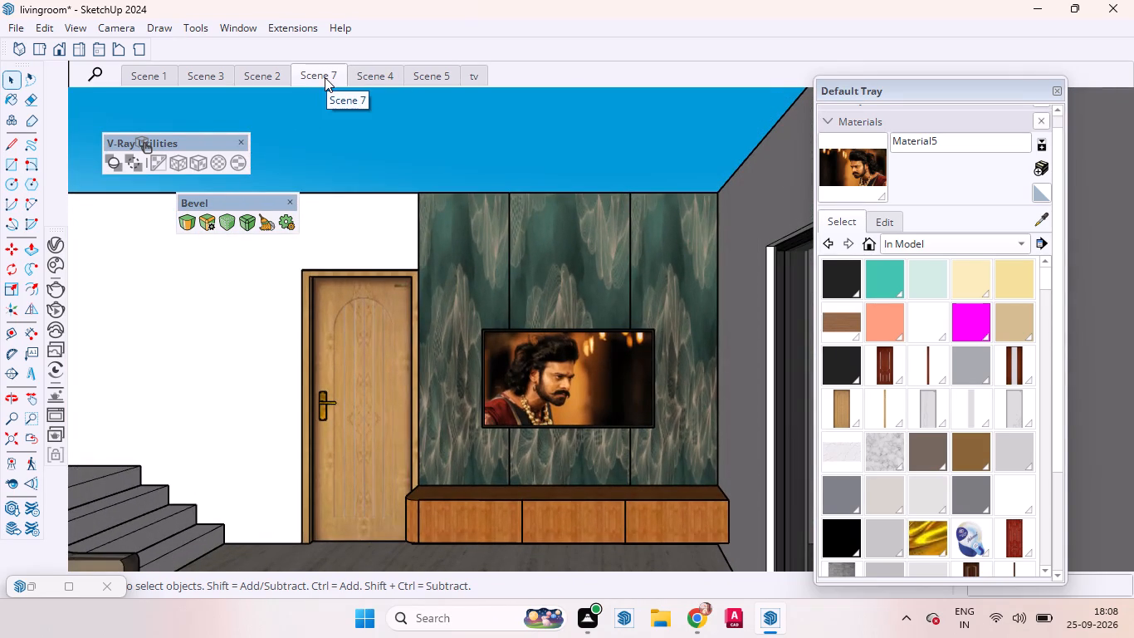
# Unhide the ceiling above the living room and update the new TV-wall scene with it.
pyautogui.click(33, 27)
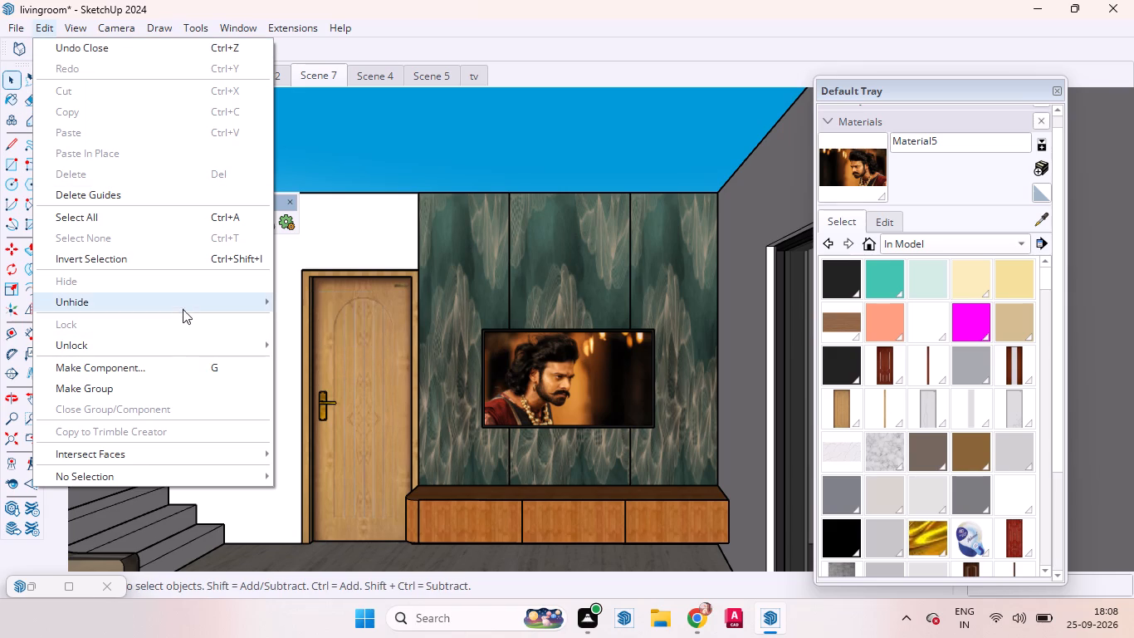
pyautogui.click(330, 316)
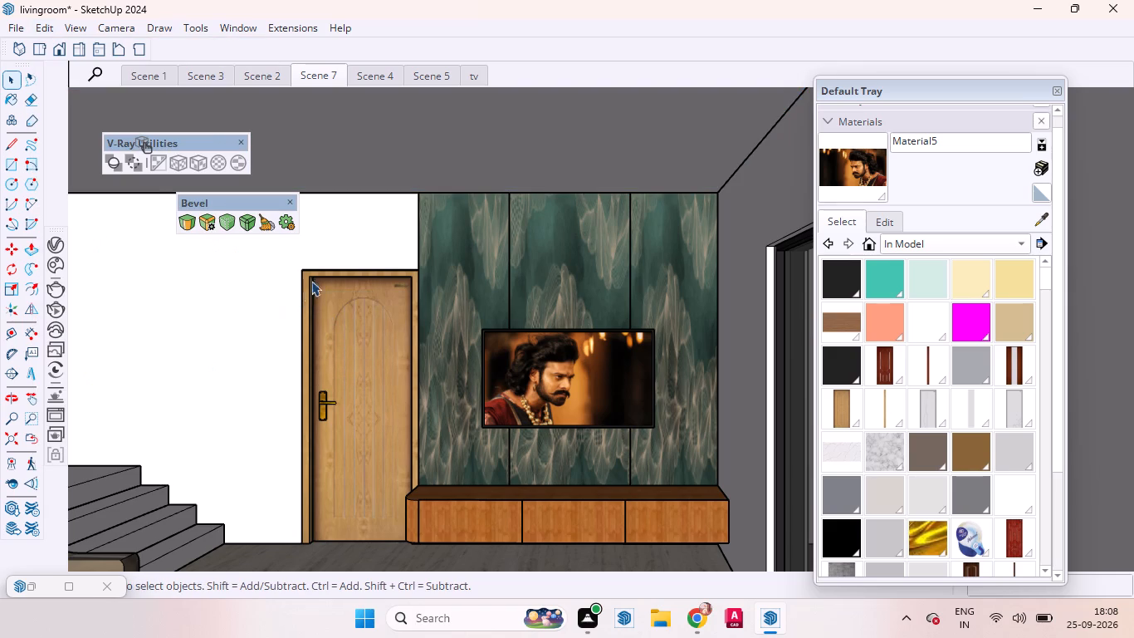
pyautogui.rightClick(325, 81)
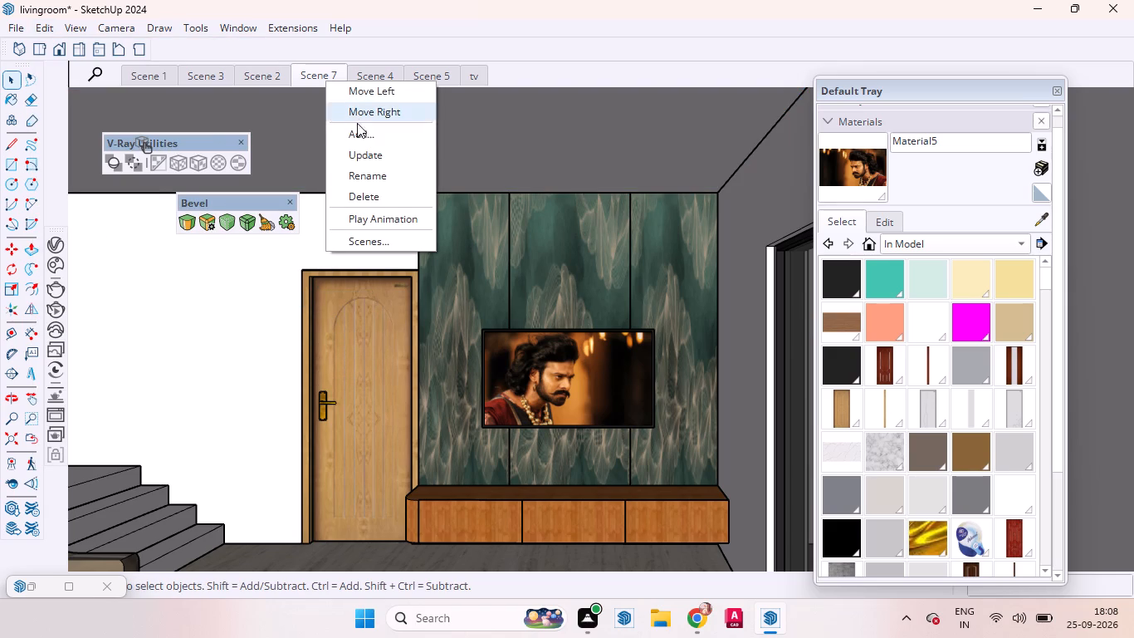
pyautogui.click(371, 157)
# Rename the new TV-wall scene "living room".
pyautogui.rightClick(319, 77)
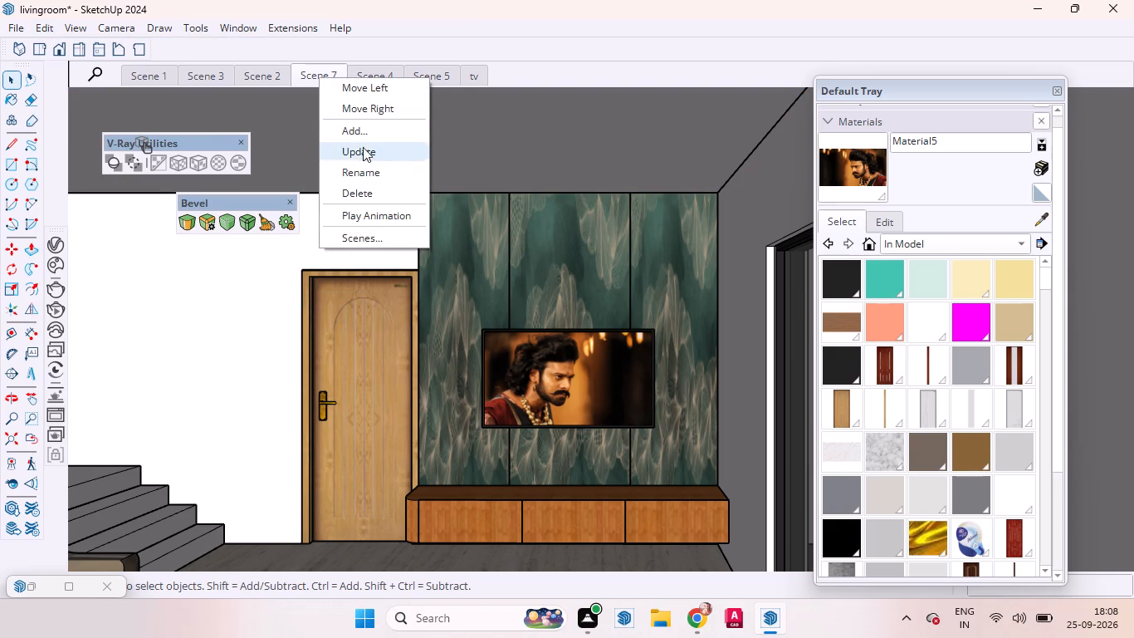
pyautogui.click(366, 173)
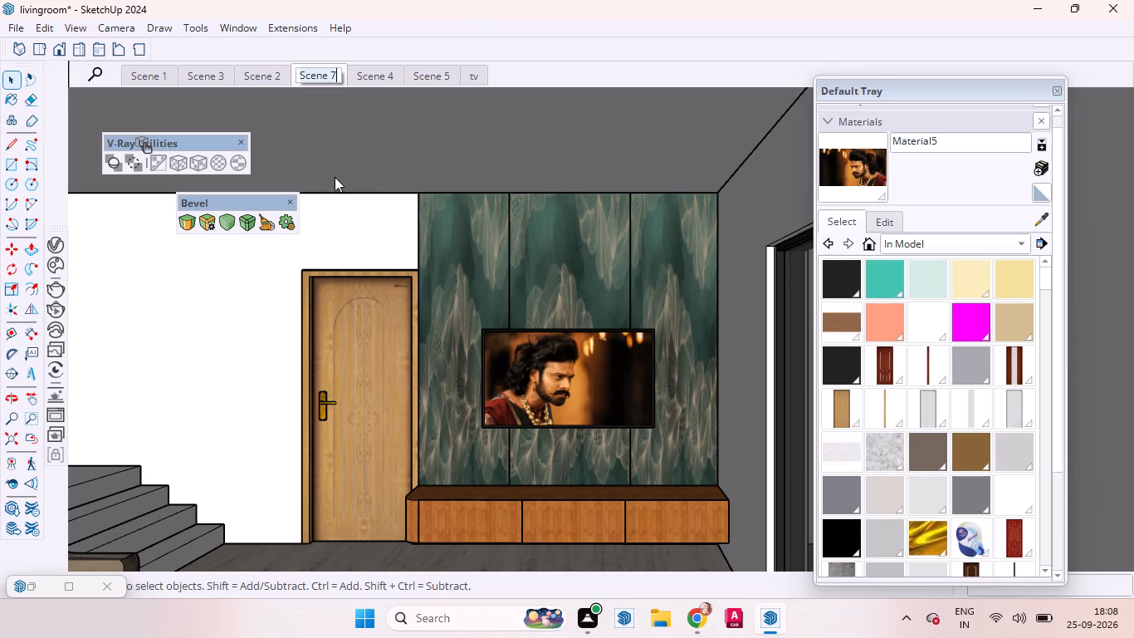
pyautogui.press('l')
pyautogui.press('i')
pyautogui.write('vin')
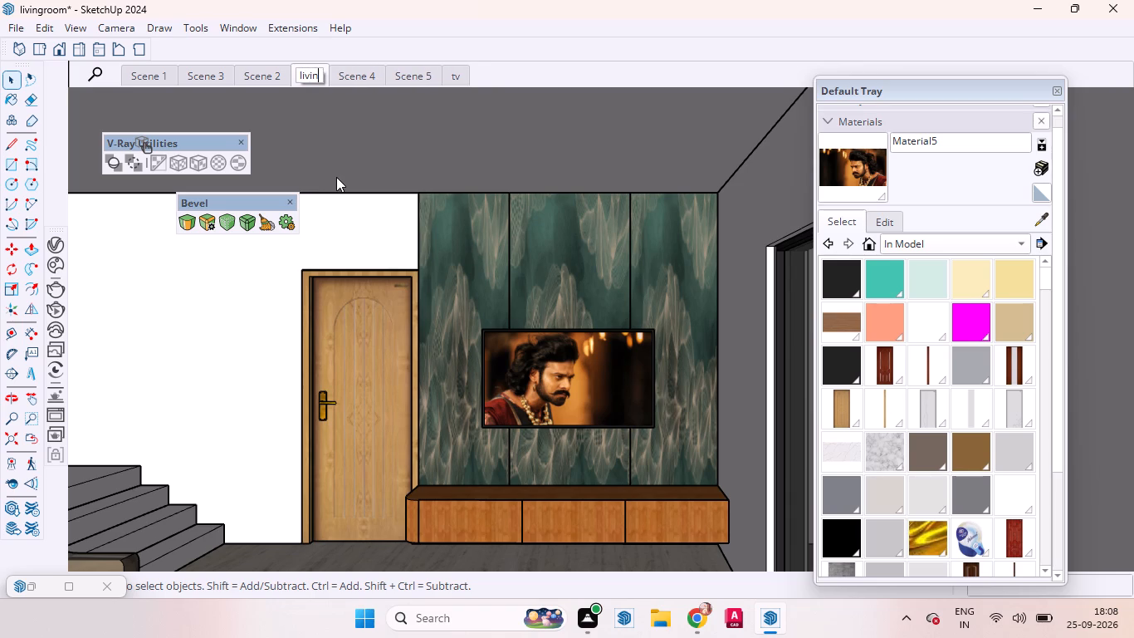
pyautogui.write('g')
pyautogui.press('space')
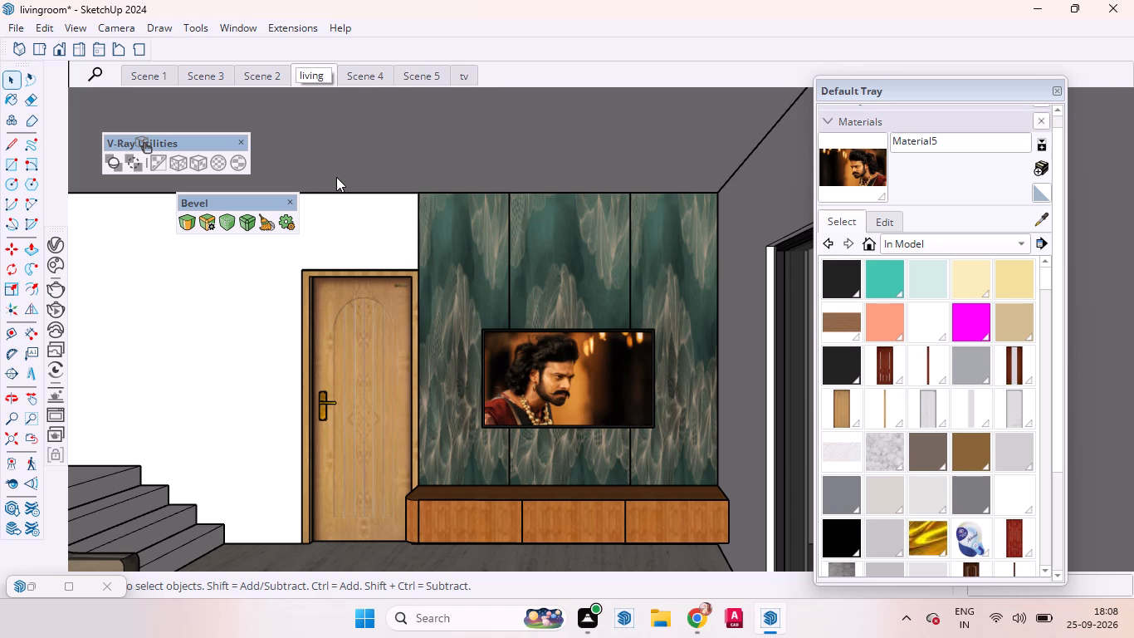
pyautogui.write('room')
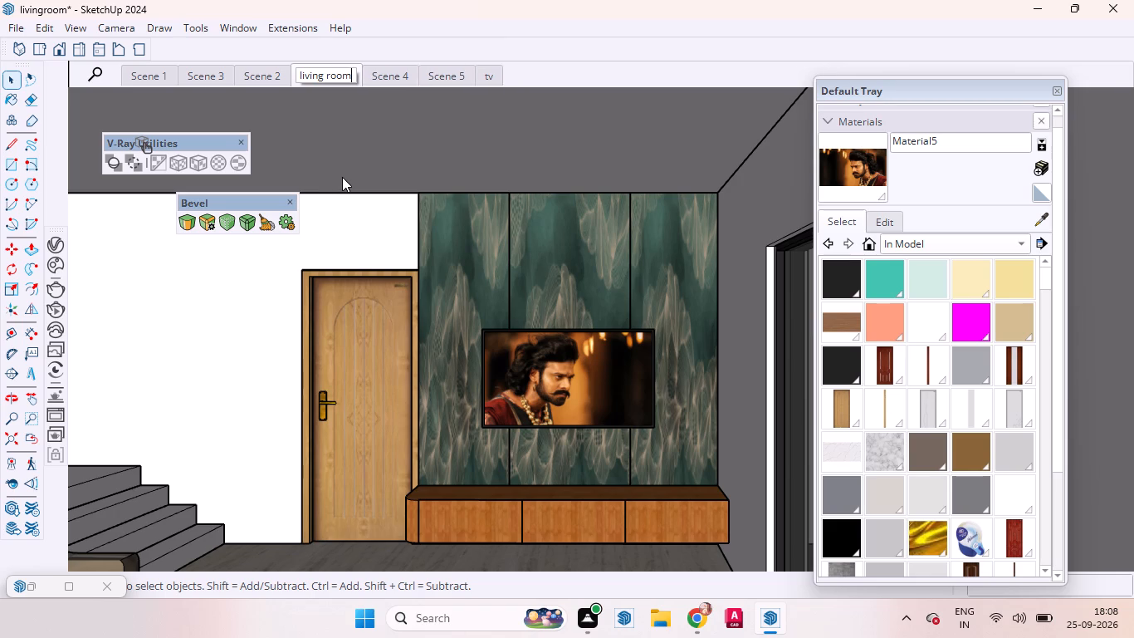
pyautogui.press('space')
pyautogui.click(378, 536)
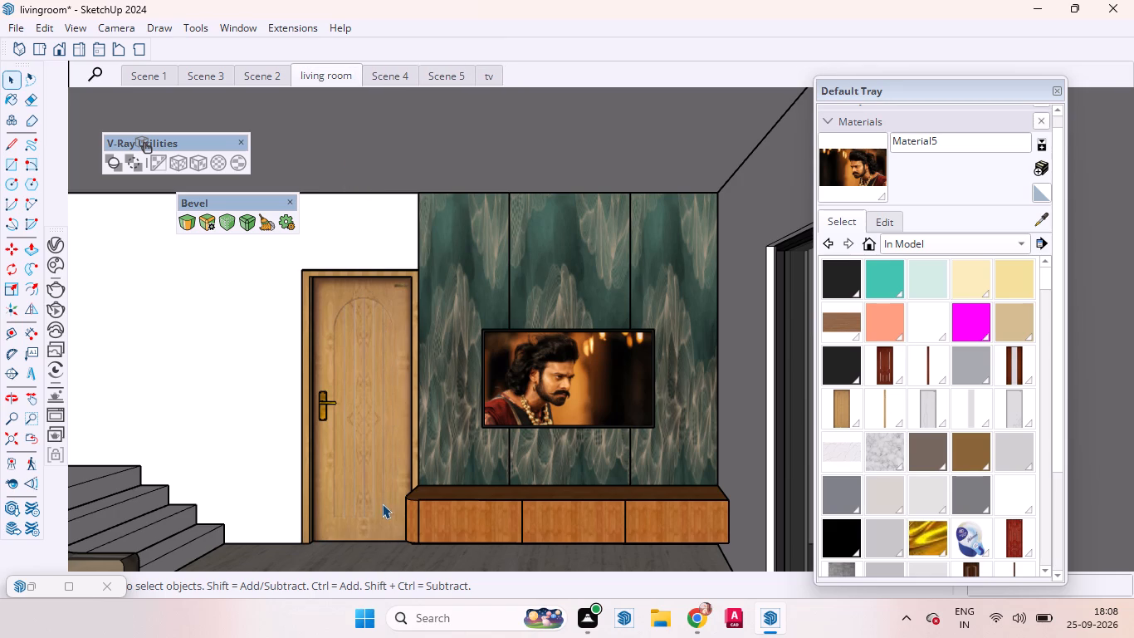
# Hide the roof slab covering the house in top view to expose the furnished floor plan.
pyautogui.moveTo(383, 503); pyautogui.dragTo(317, 501, button='middle')
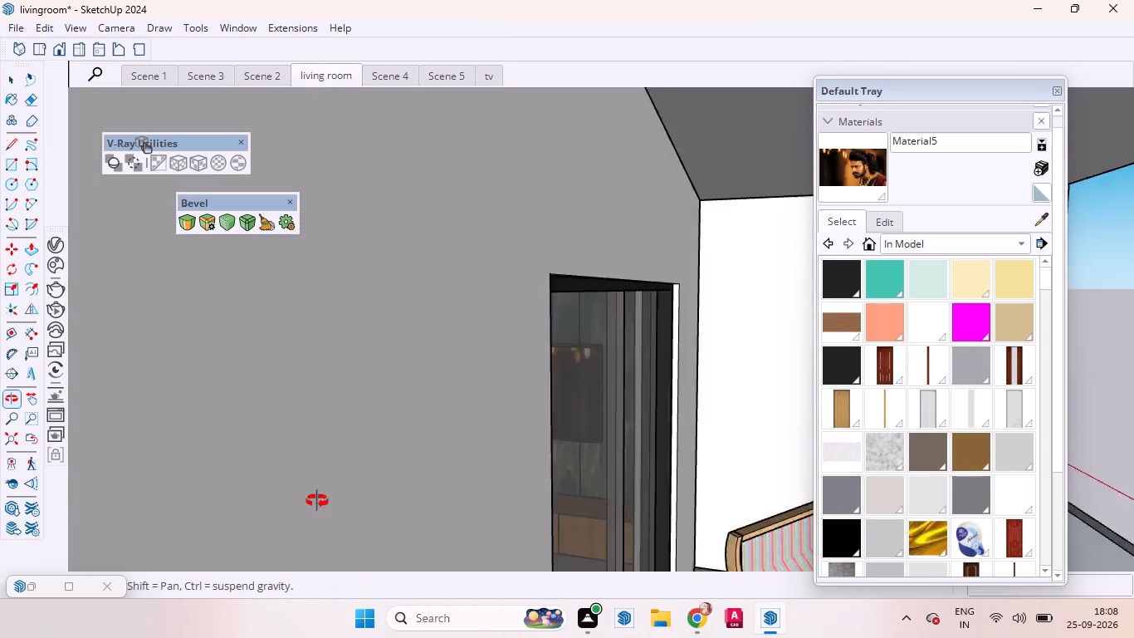
pyautogui.moveTo(317, 501); pyautogui.dragTo(510, 488, button='middle')
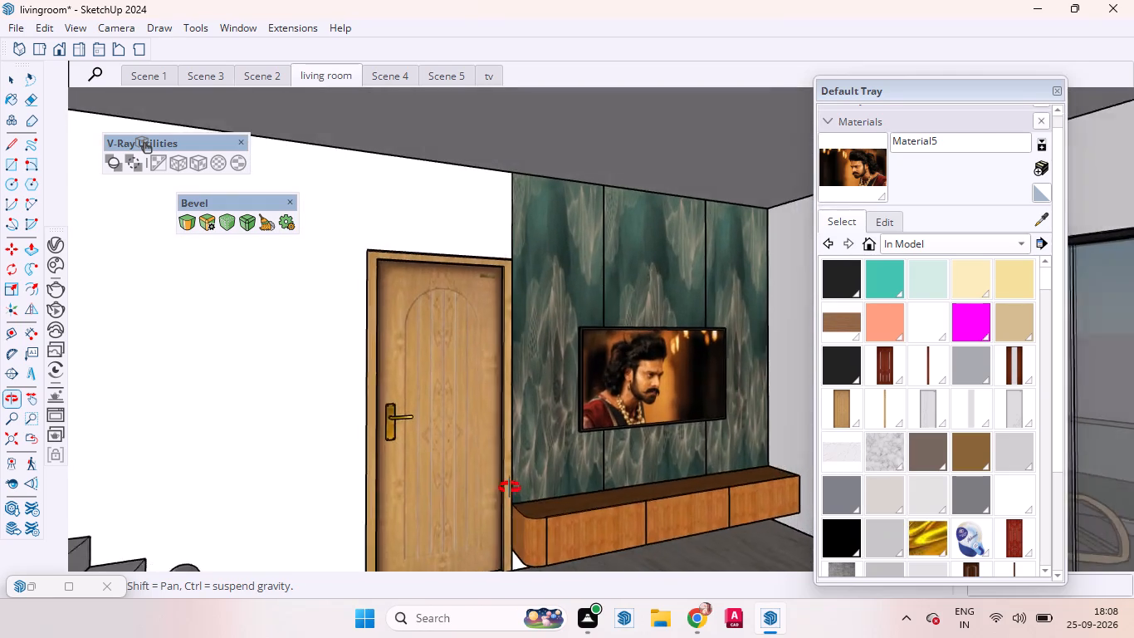
pyautogui.moveTo(510, 488); pyautogui.dragTo(491, 491, button='middle')
pyautogui.press('space')
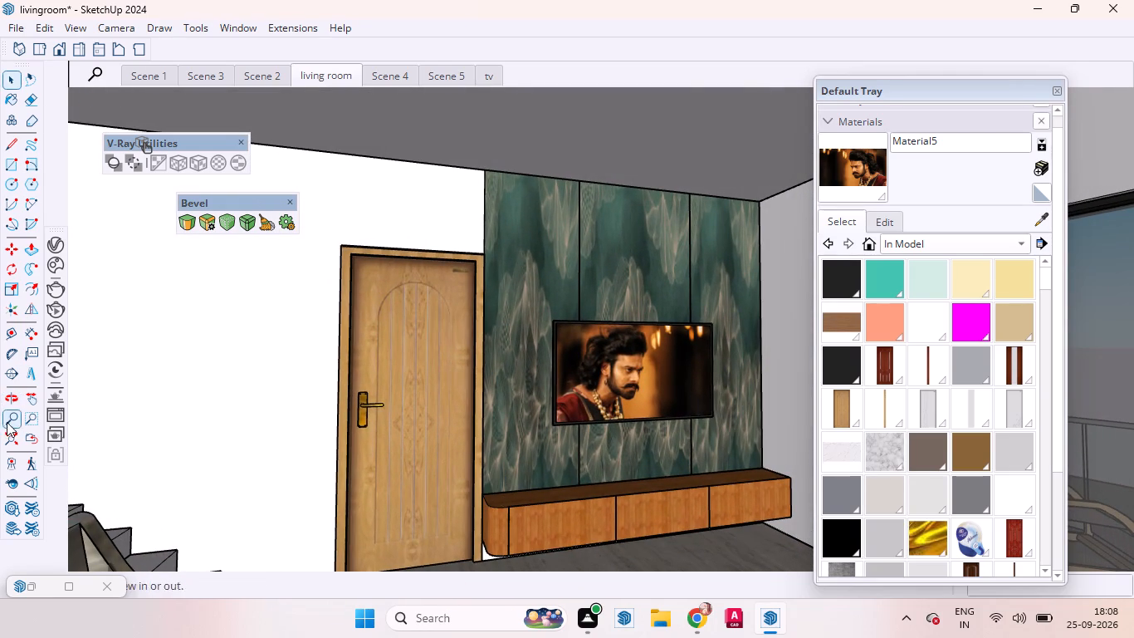
pyautogui.click(40, 45)
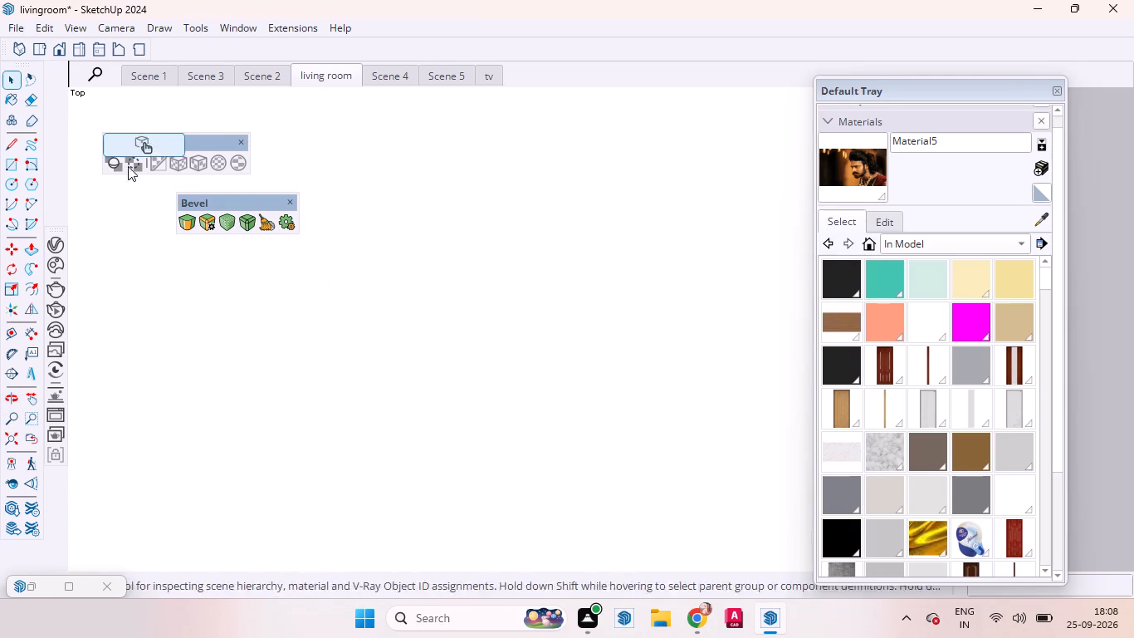
pyautogui.scroll(-1, 149, 185)
pyautogui.scroll(1, 149, 184)
pyautogui.scroll(-1, 149, 184)
pyautogui.scroll(3, 150, 183)
pyautogui.scroll(-7, 150, 183)
pyautogui.scroll(1, 168, 248)
pyautogui.scroll(-20, 327, 365)
pyautogui.scroll(-3, 327, 365)
pyautogui.scroll(4, 829, 412)
pyautogui.scroll(-4, 829, 412)
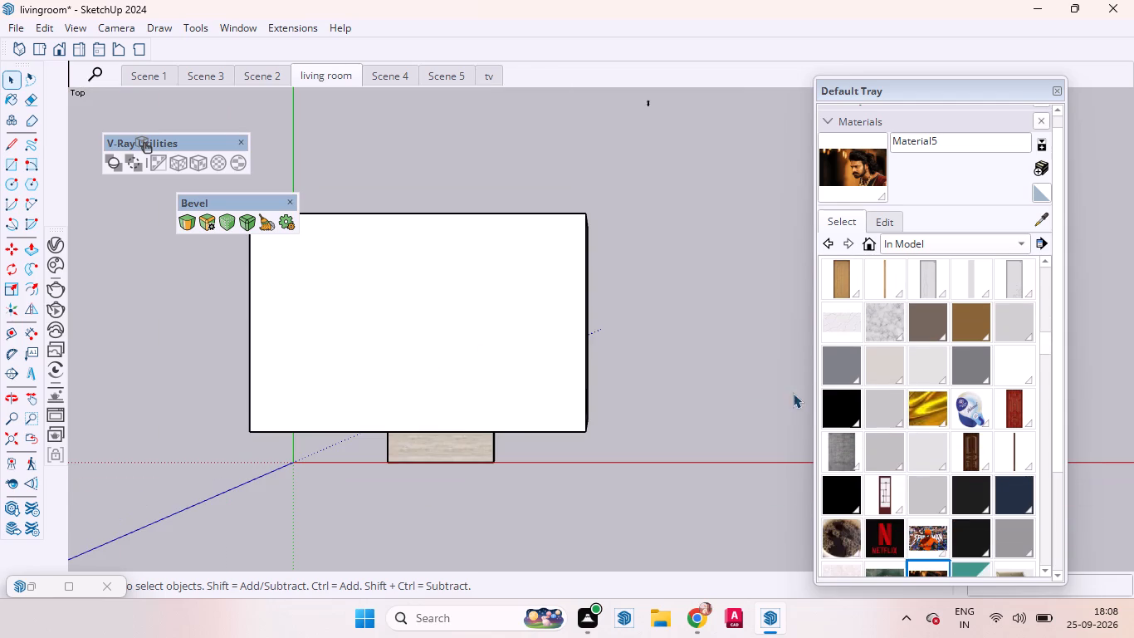
pyautogui.click(315, 283)
pyautogui.rightClick(319, 306)
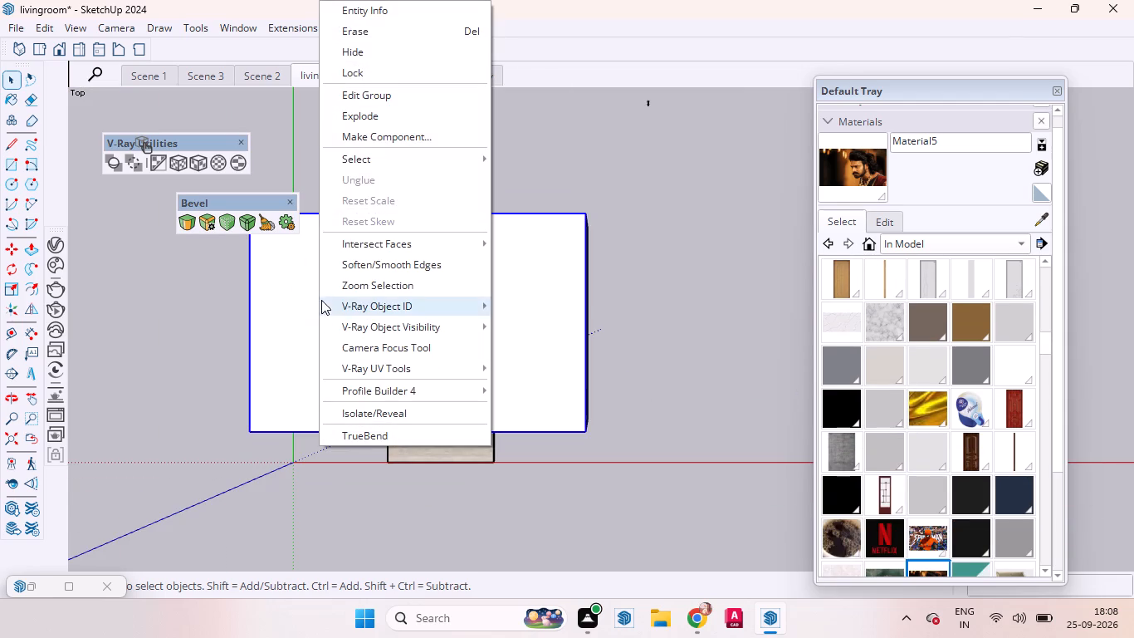
pyautogui.click(363, 56)
# Close the Default Tray and the floating Bevel and V-Ray Utilities toolbars to clear the view of the floor plan.
pyautogui.scroll(-2, 722, 380)
pyautogui.scroll(1, 827, 387)
pyautogui.scroll(-3, 843, 387)
pyautogui.scroll(-5, 182, 359)
pyautogui.scroll(-7, 547, 377)
pyautogui.scroll(1, 465, 358)
pyautogui.scroll(-2, 483, 358)
pyautogui.scroll(2, 178, 346)
pyautogui.scroll(-1, 178, 345)
pyautogui.scroll(1, 187, 344)
pyautogui.scroll(-1, 189, 344)
pyautogui.scroll(12, 200, 343)
pyautogui.scroll(-3, 638, 374)
pyautogui.scroll(3, 639, 374)
pyautogui.scroll(-1, 640, 374)
pyautogui.scroll(5, 478, 374)
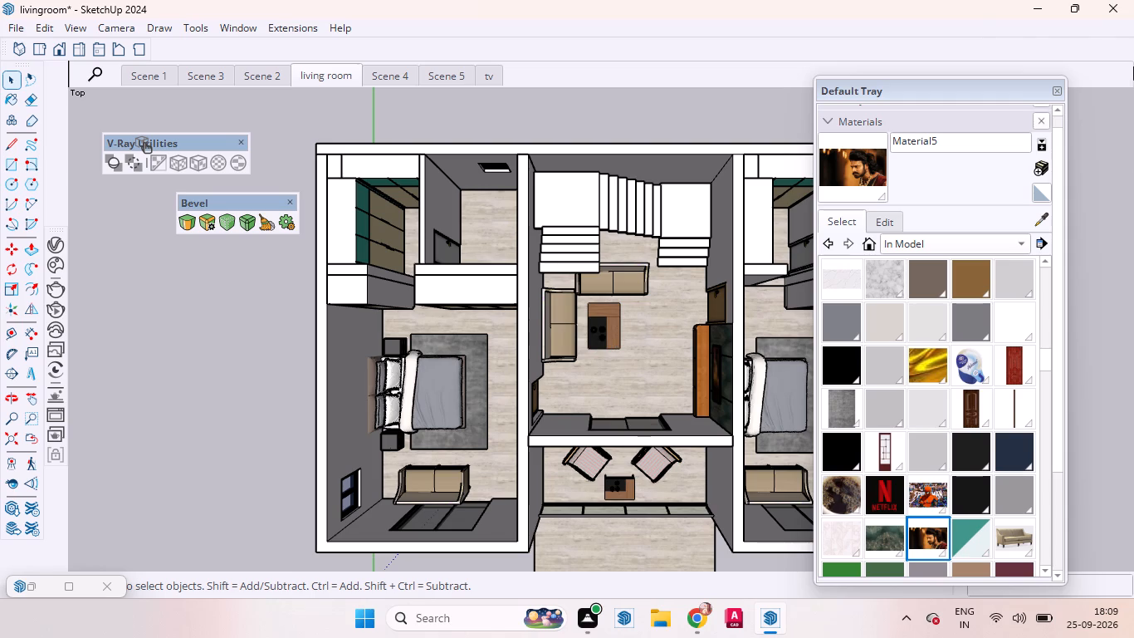
pyautogui.click(1056, 94)
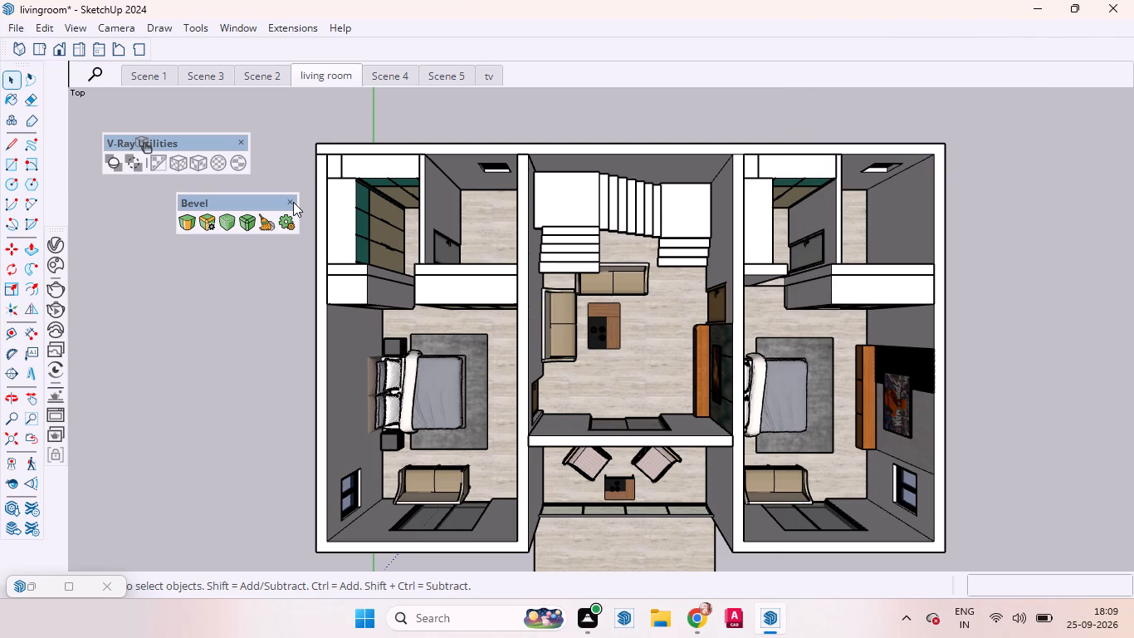
pyautogui.click(293, 202)
pyautogui.click(241, 137)
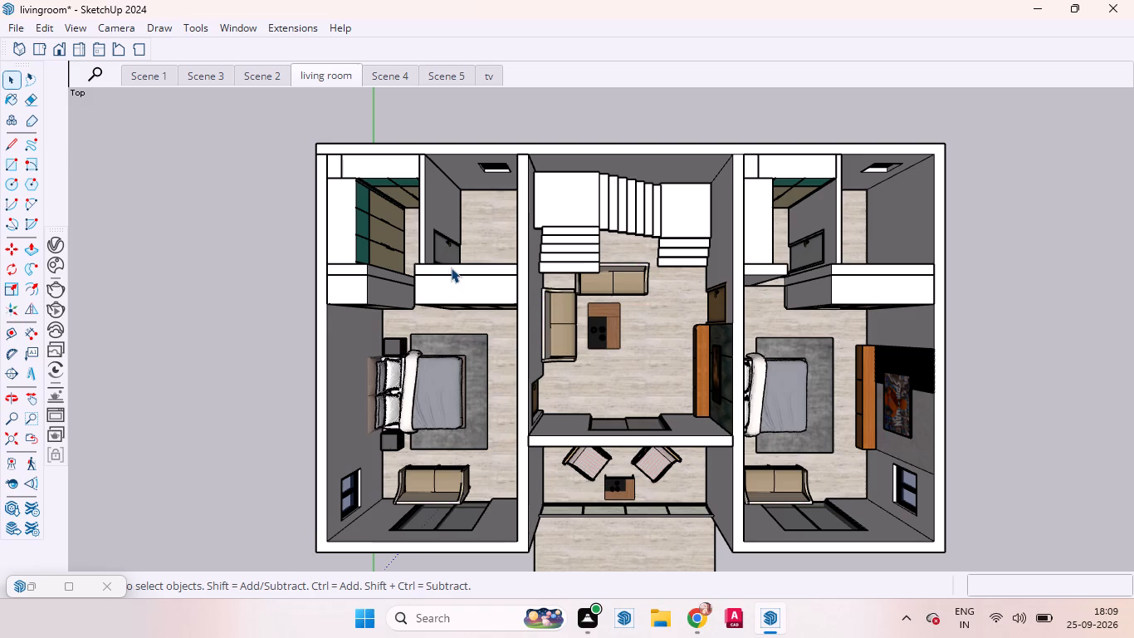
# Export the furnished floor plan's top view as a JPEG 2D graphic named livingroom to the Documents folder.
pyautogui.scroll(-1, 468, 356)
pyautogui.scroll(4, 468, 356)
pyautogui.scroll(-1, 468, 356)
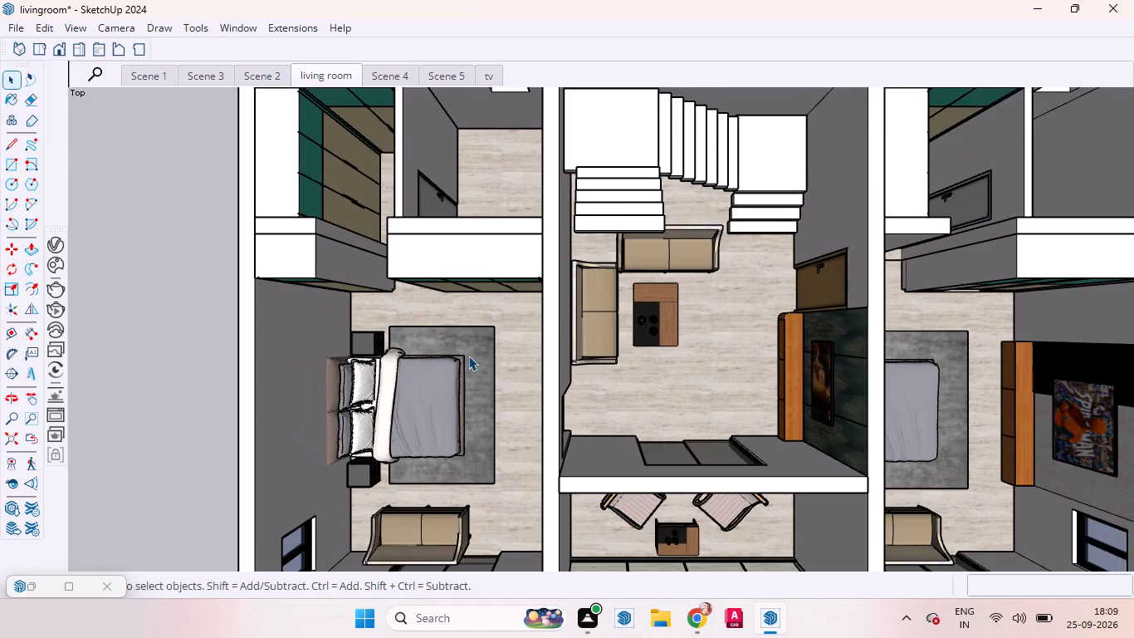
pyautogui.scroll(-2, 468, 356)
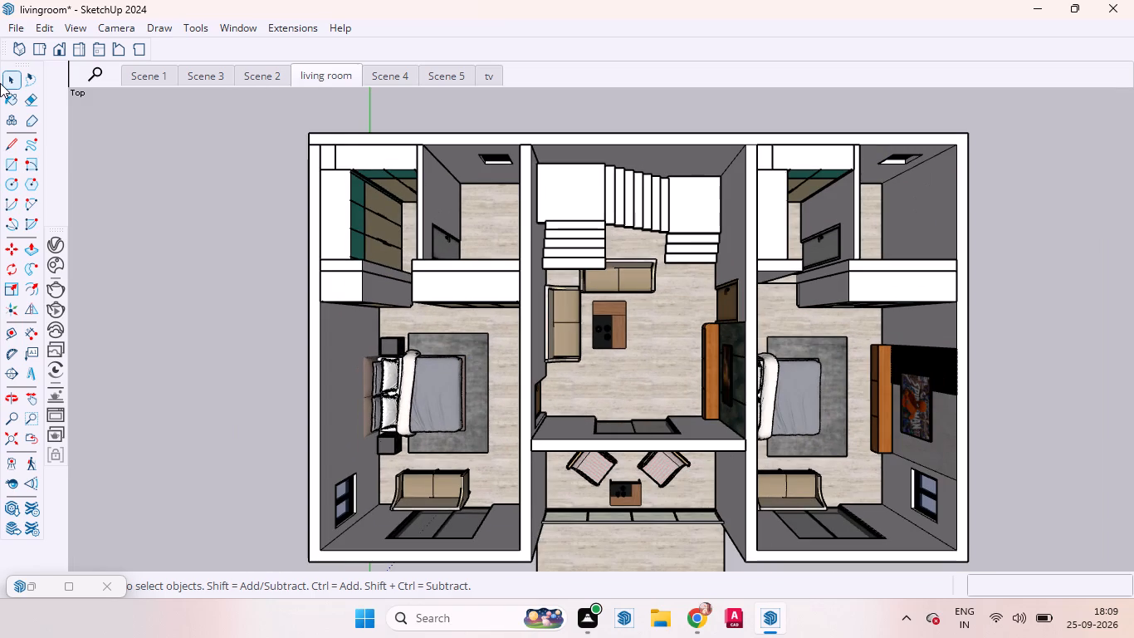
pyautogui.click(17, 24)
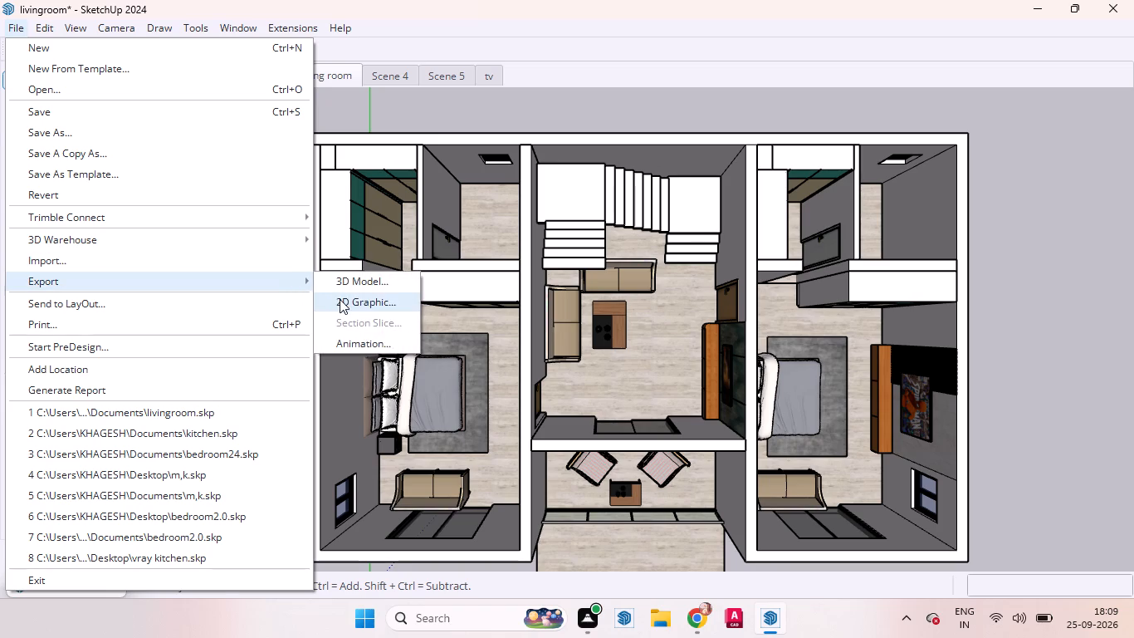
pyautogui.click(340, 299)
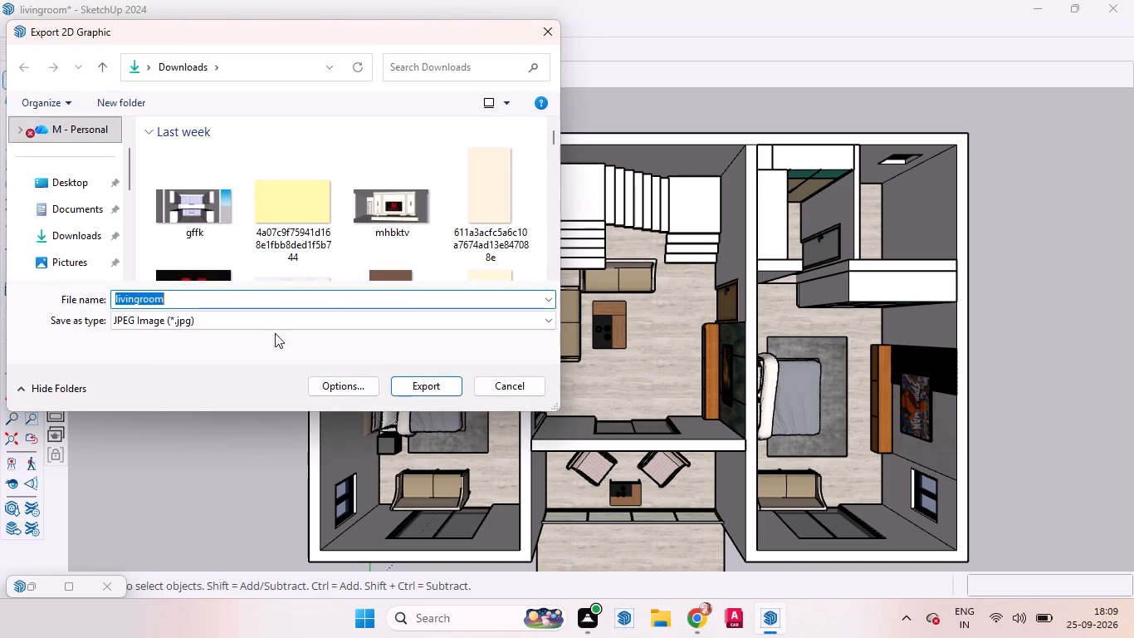
pyautogui.click(76, 205)
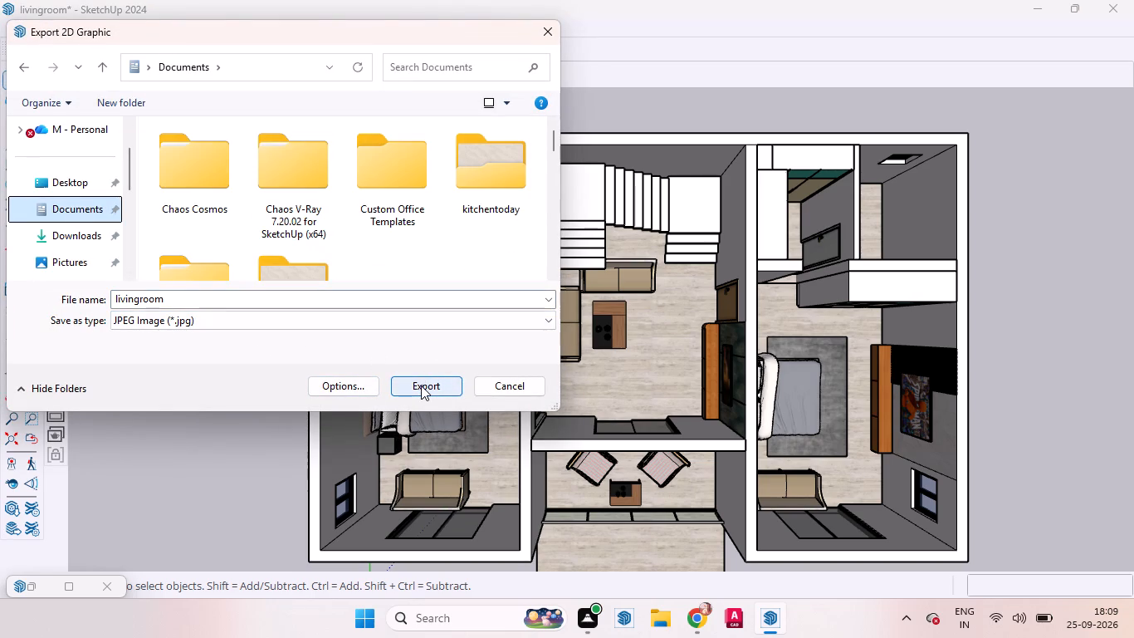
pyautogui.click(421, 385)
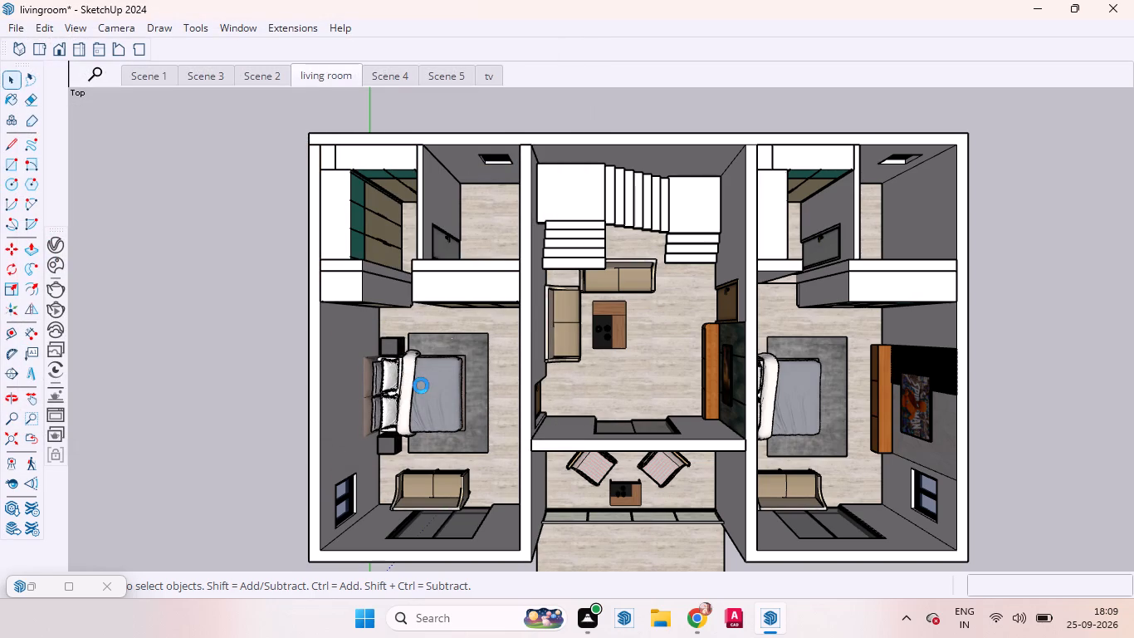